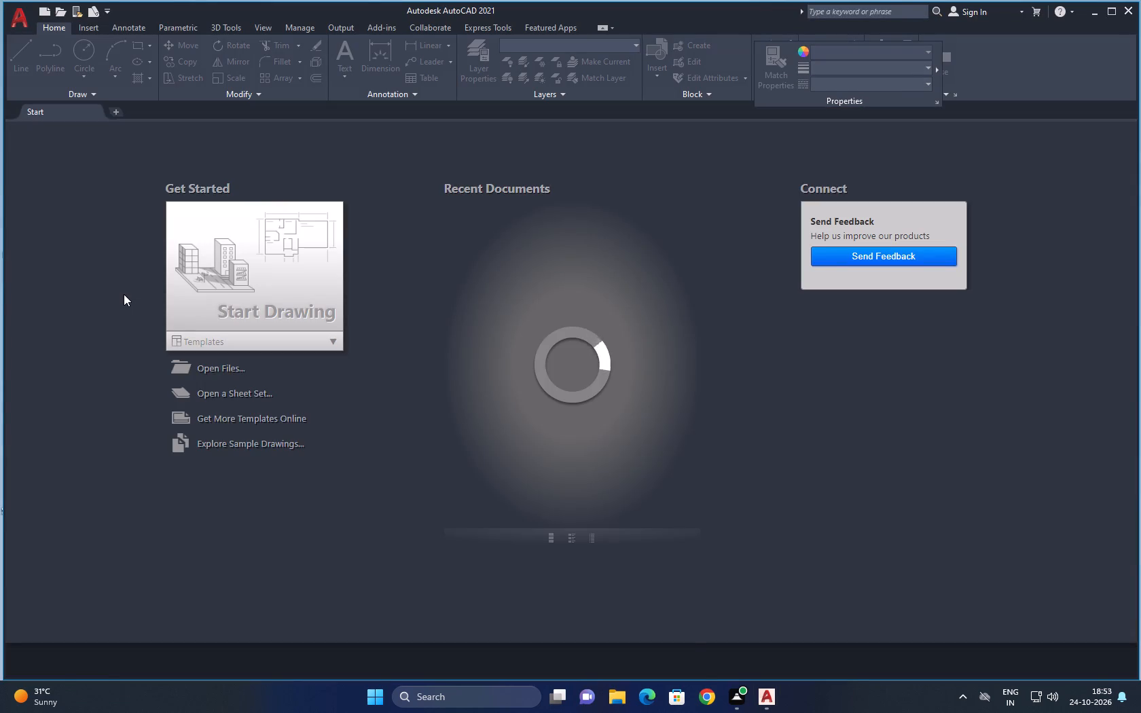
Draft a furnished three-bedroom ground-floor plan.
Start a new blank drawing.
left_click(176, 276)
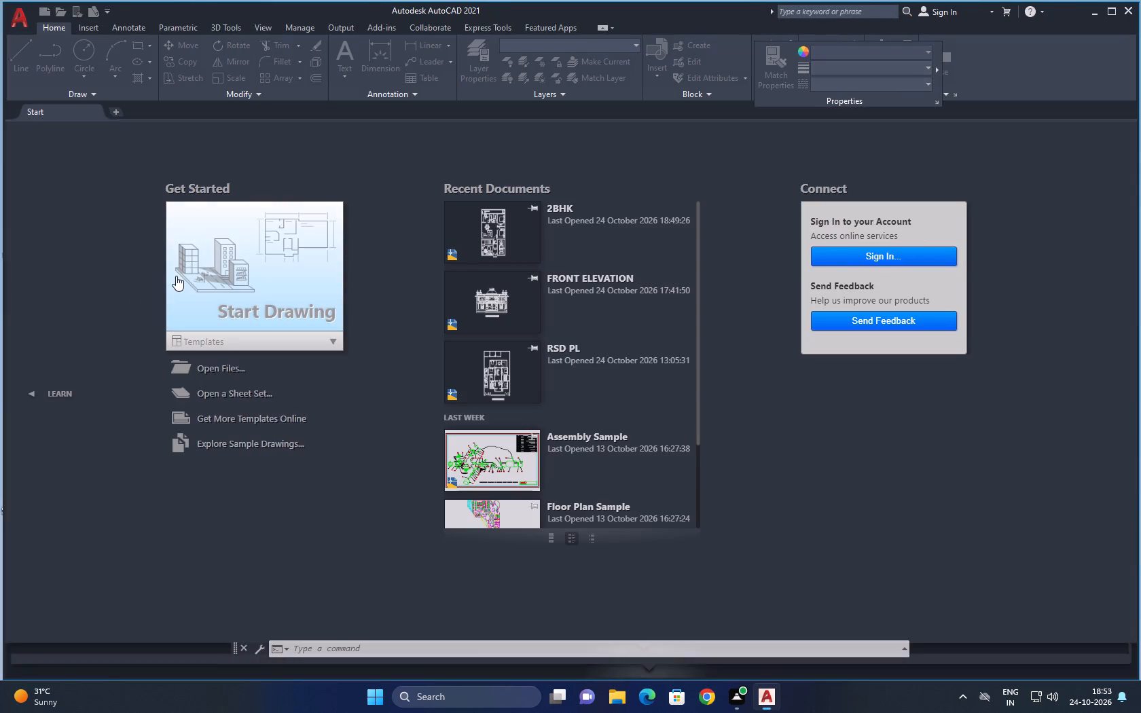
Configure the drawing units to Engineering length with 0'-0" precision, Inches for inserted content and American lighting.
scroll(299, 313, "down", 2)
middle_click_drag(344, 340, 324, 429)
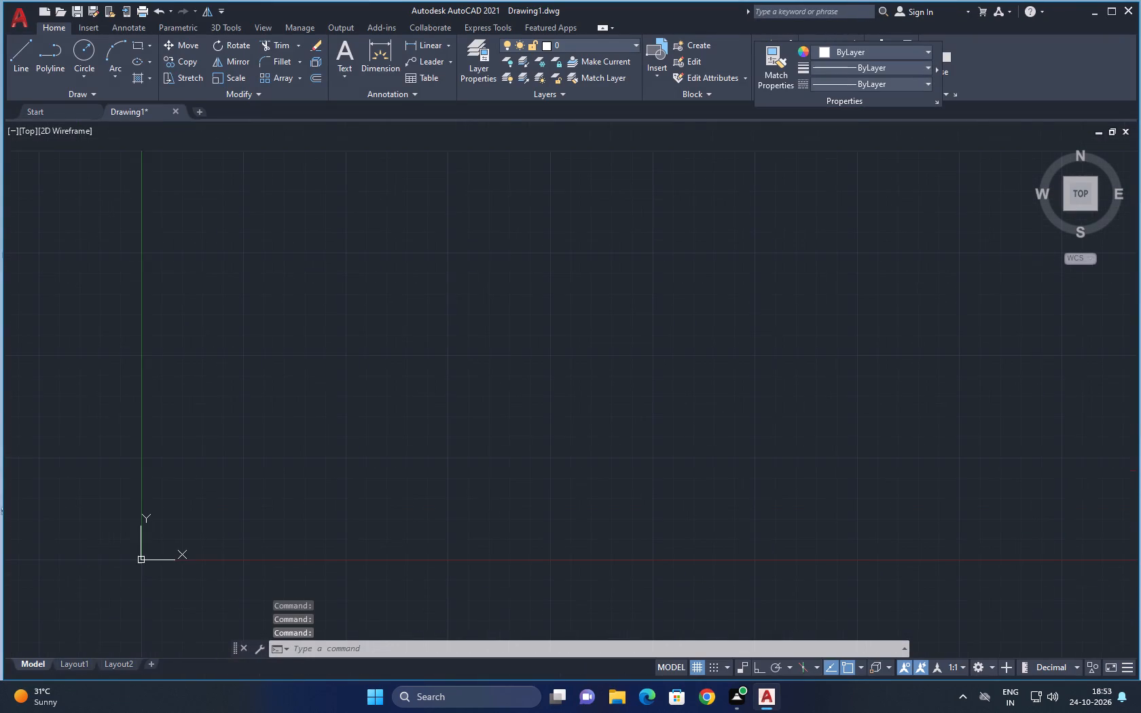
middle_click_drag(356, 383, 347, 443)
type("UN")
key("space")
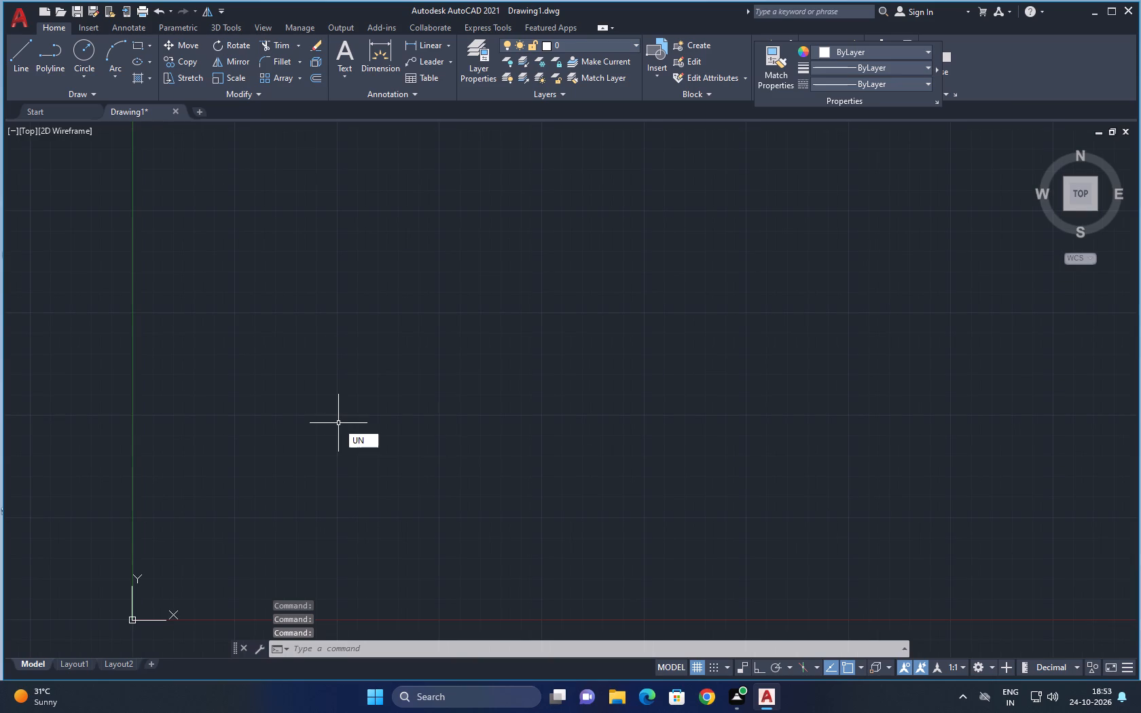
left_click(496, 256)
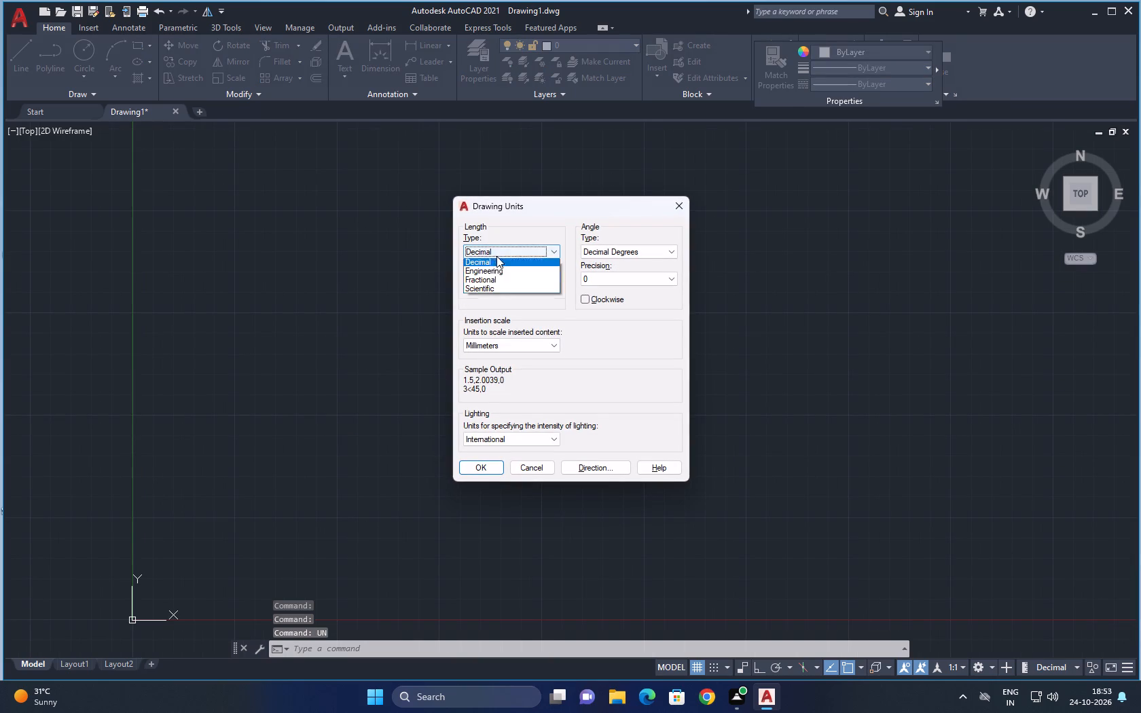
left_click(500, 282)
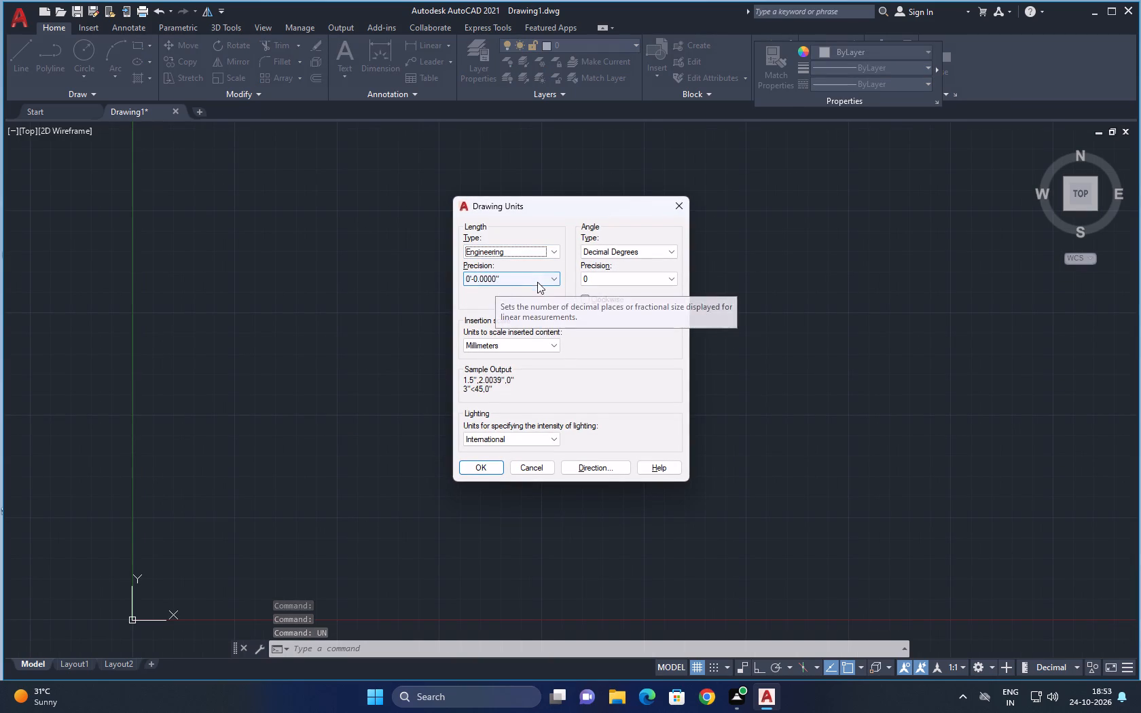
left_click(535, 278)
left_click(507, 291)
left_click(505, 348)
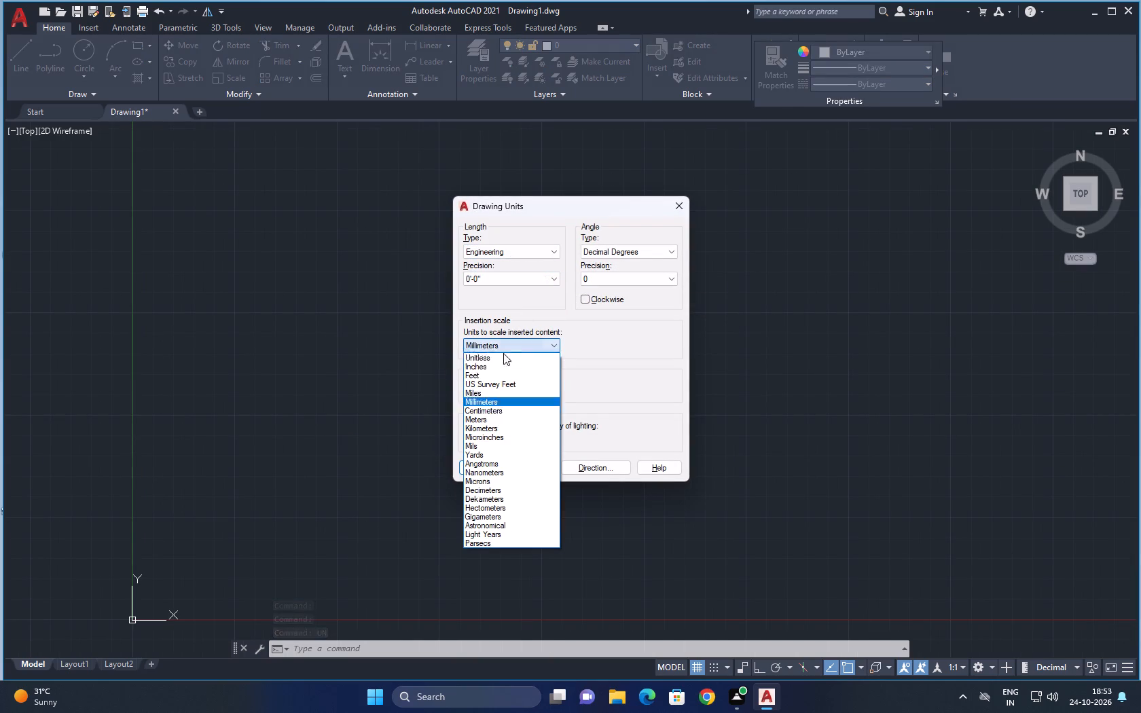
left_click(496, 368)
scroll(477, 437, "down", 1)
left_click(486, 466)
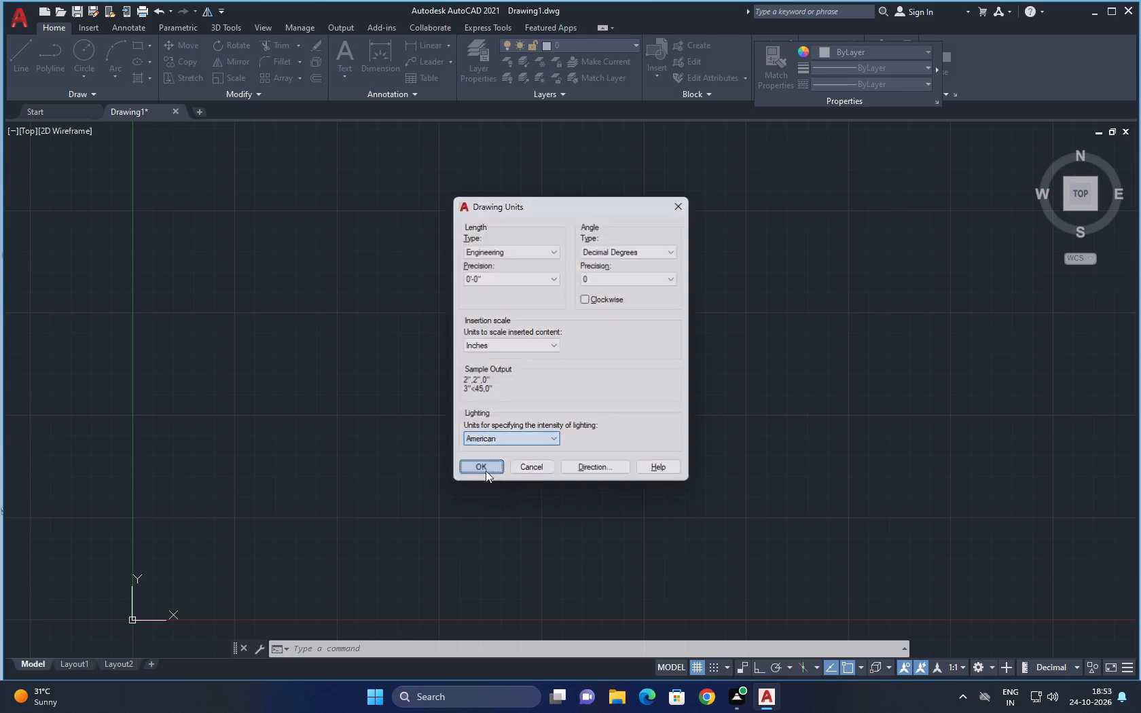
Modify the ISO-25 dimension style to Engineering primary units with 0'-0" precision and make it the current style.
middle_click_drag(484, 464, 426, 456)
key("d")
key("space")
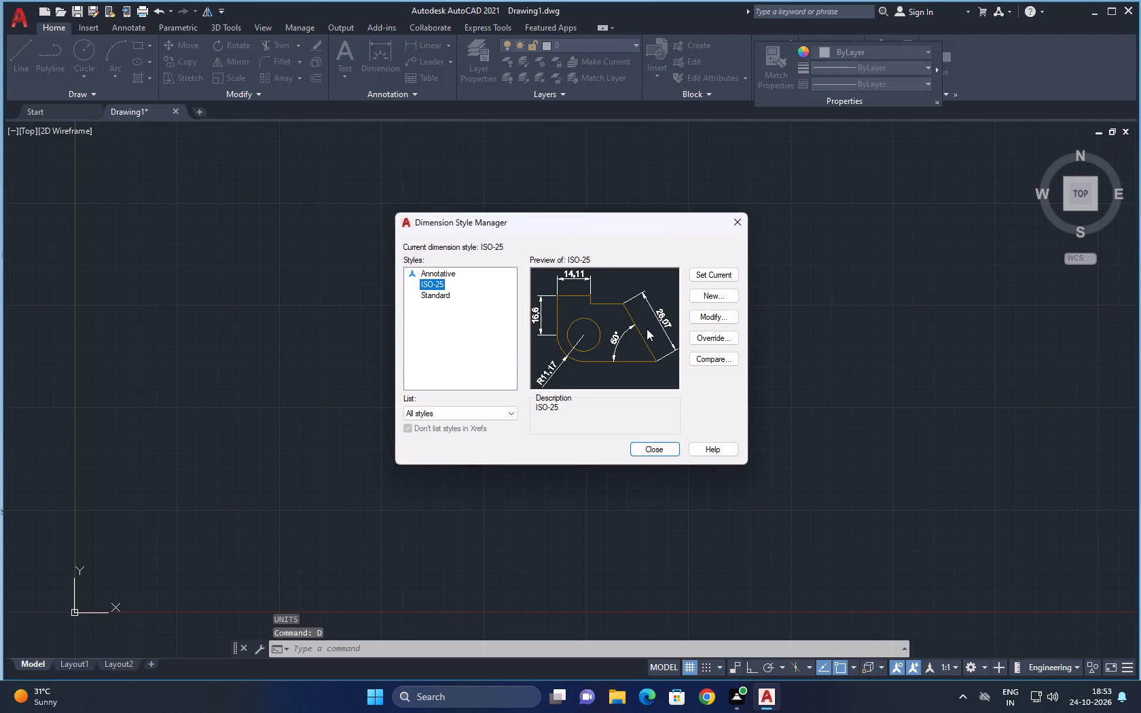
left_click(717, 313)
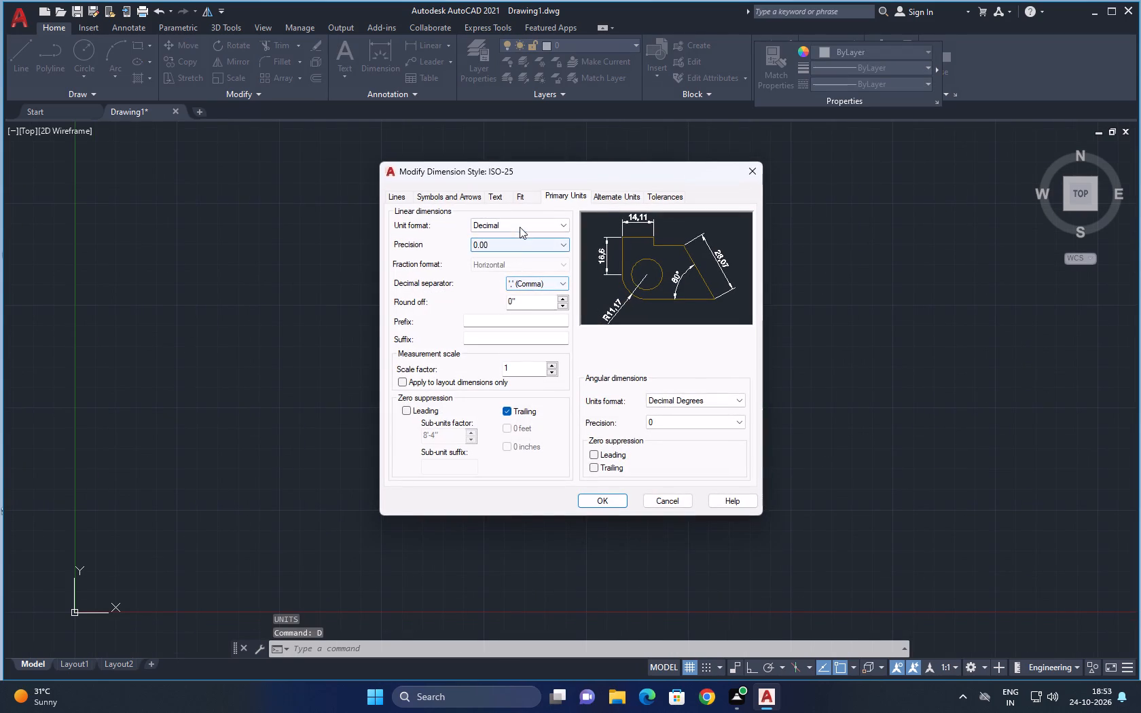
left_click(519, 226)
left_click(505, 257)
left_click(518, 240)
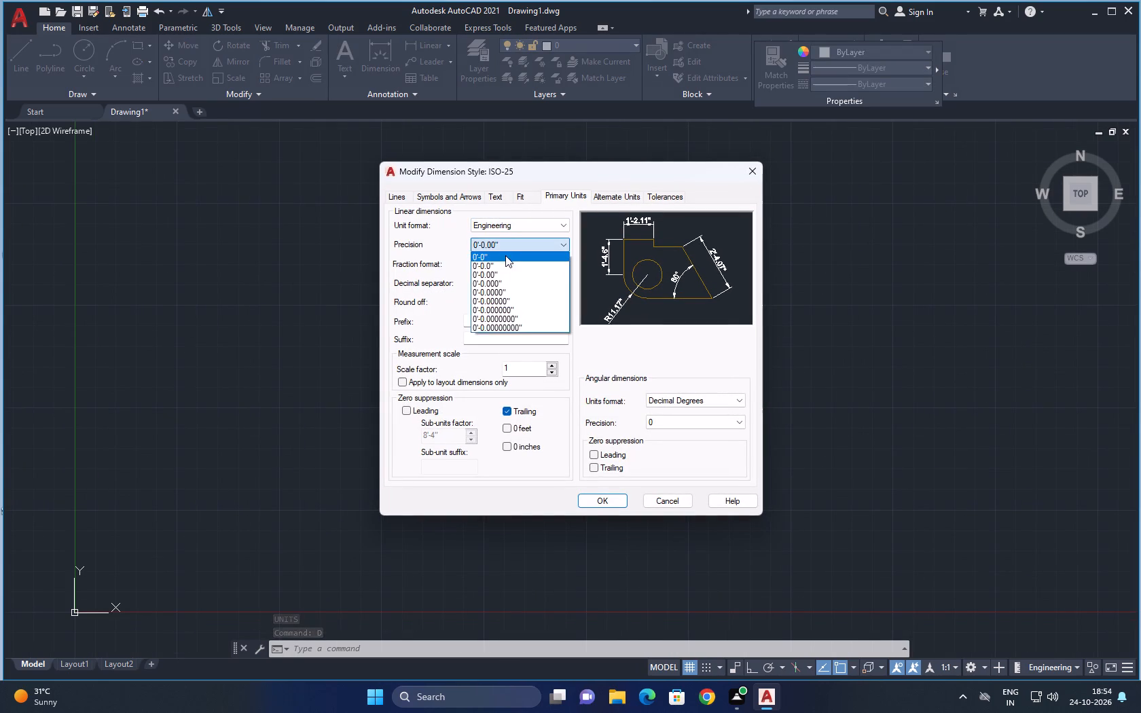
left_click(504, 257)
left_click(596, 494)
middle_click_drag(508, 494, 408, 416)
scroll(410, 418, "down", 1)
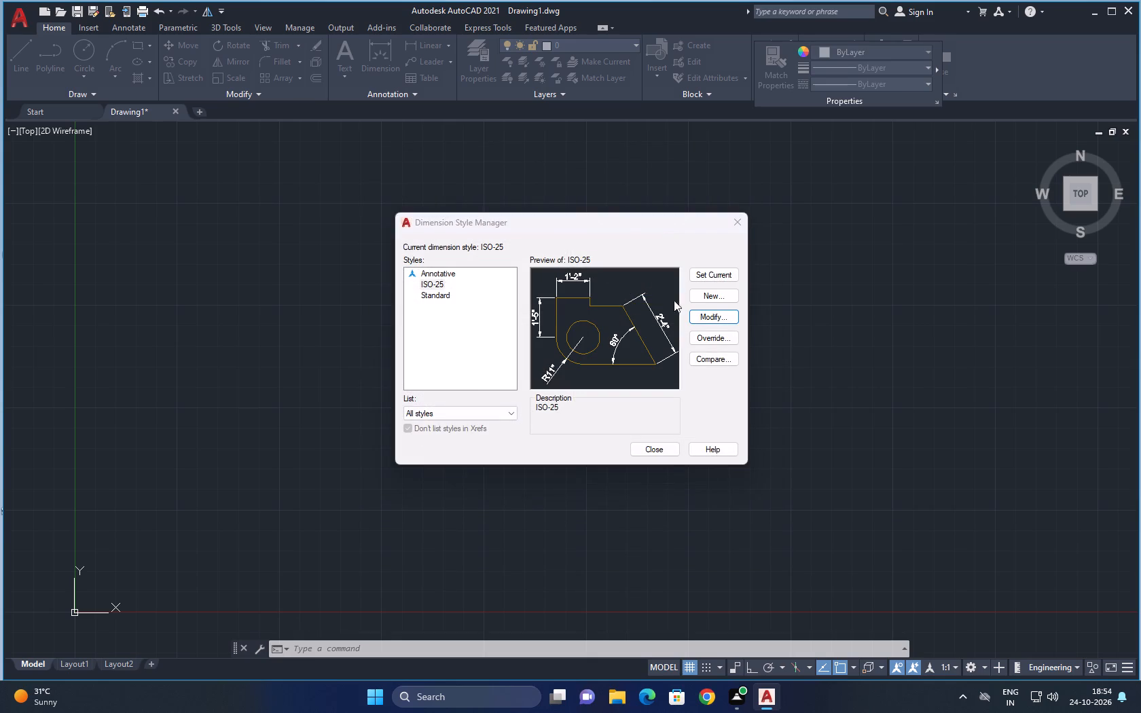
double_click(727, 272)
left_click(666, 449)
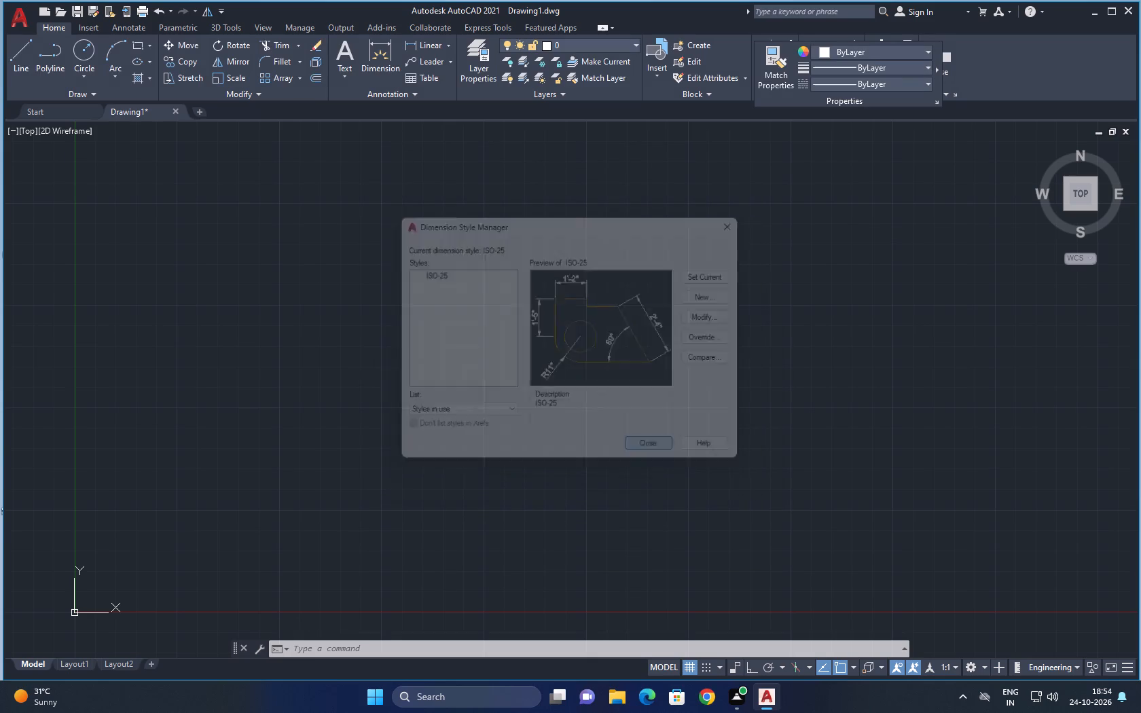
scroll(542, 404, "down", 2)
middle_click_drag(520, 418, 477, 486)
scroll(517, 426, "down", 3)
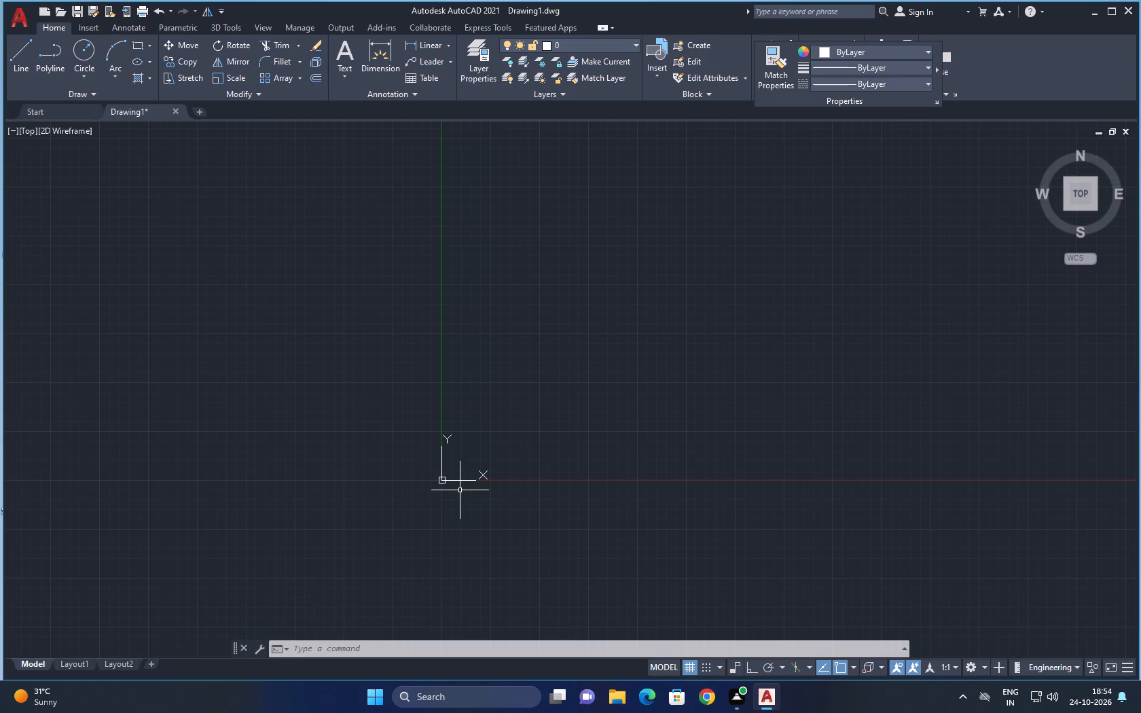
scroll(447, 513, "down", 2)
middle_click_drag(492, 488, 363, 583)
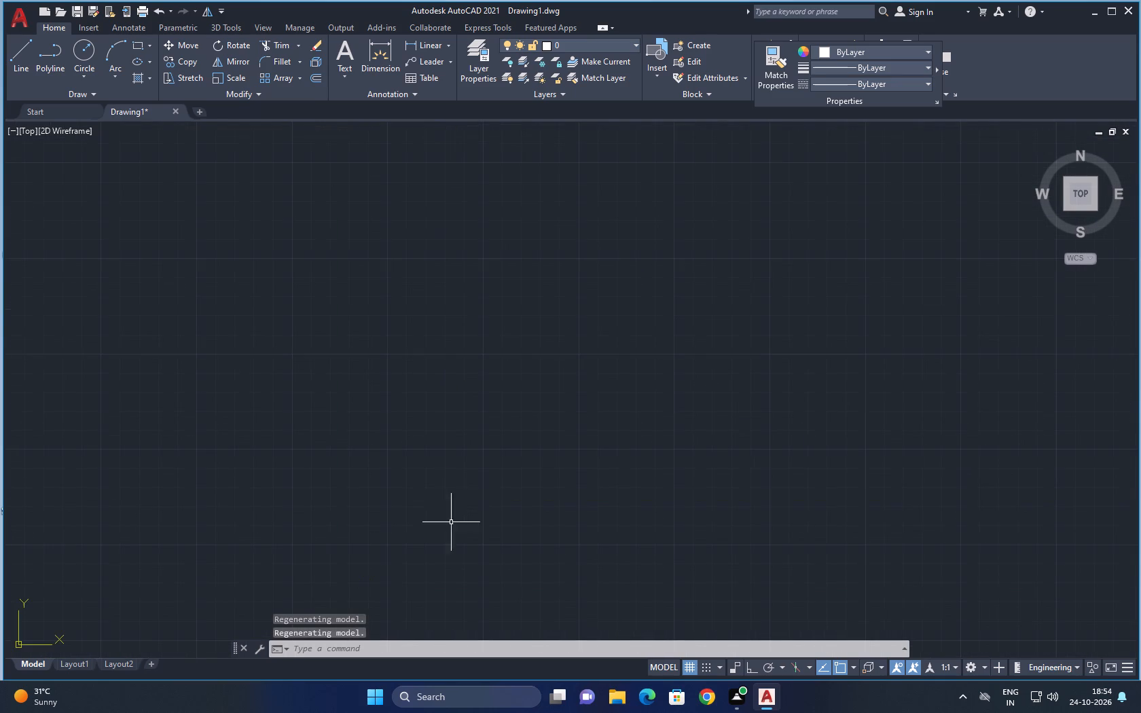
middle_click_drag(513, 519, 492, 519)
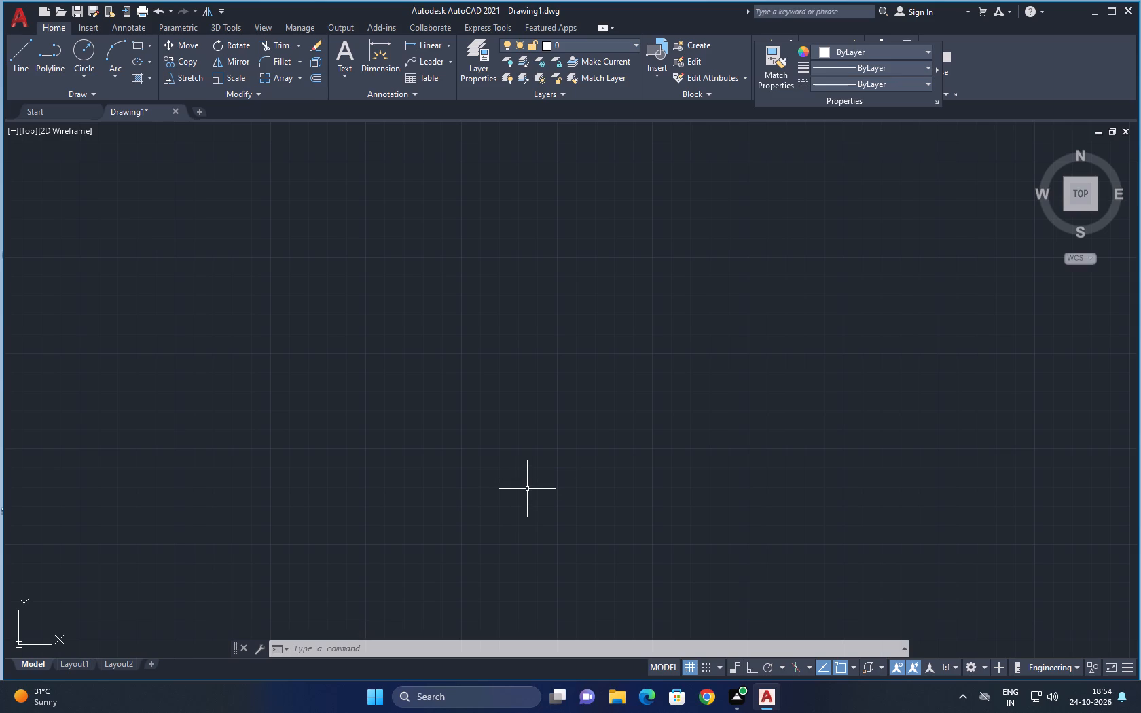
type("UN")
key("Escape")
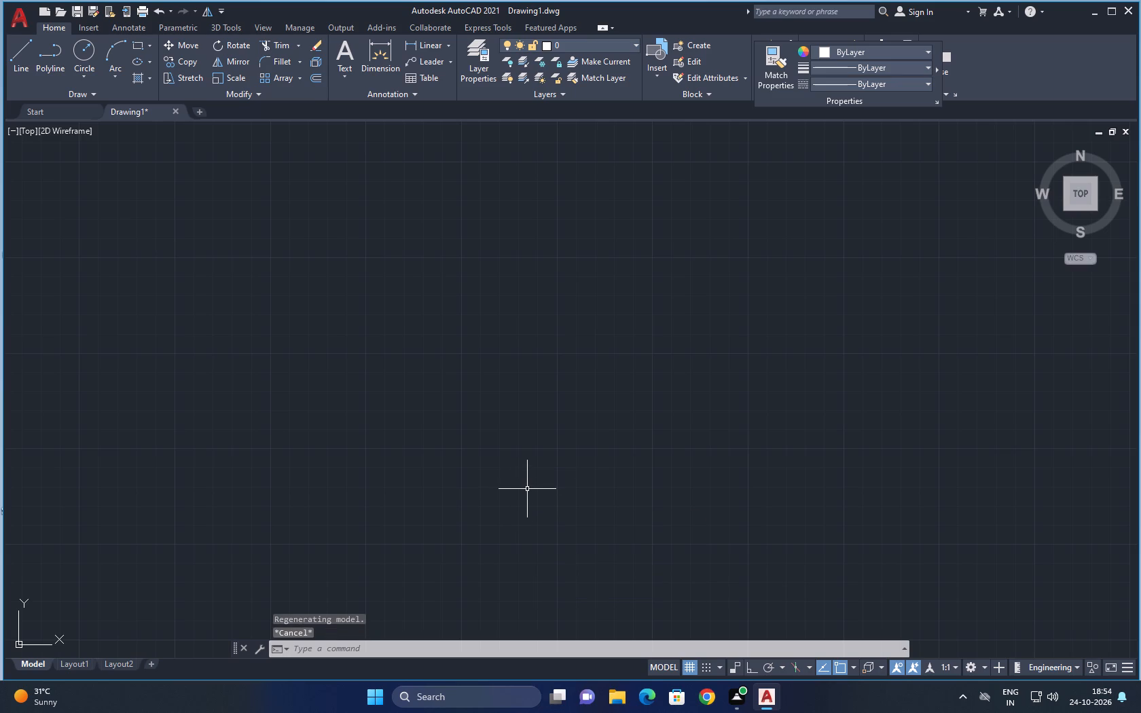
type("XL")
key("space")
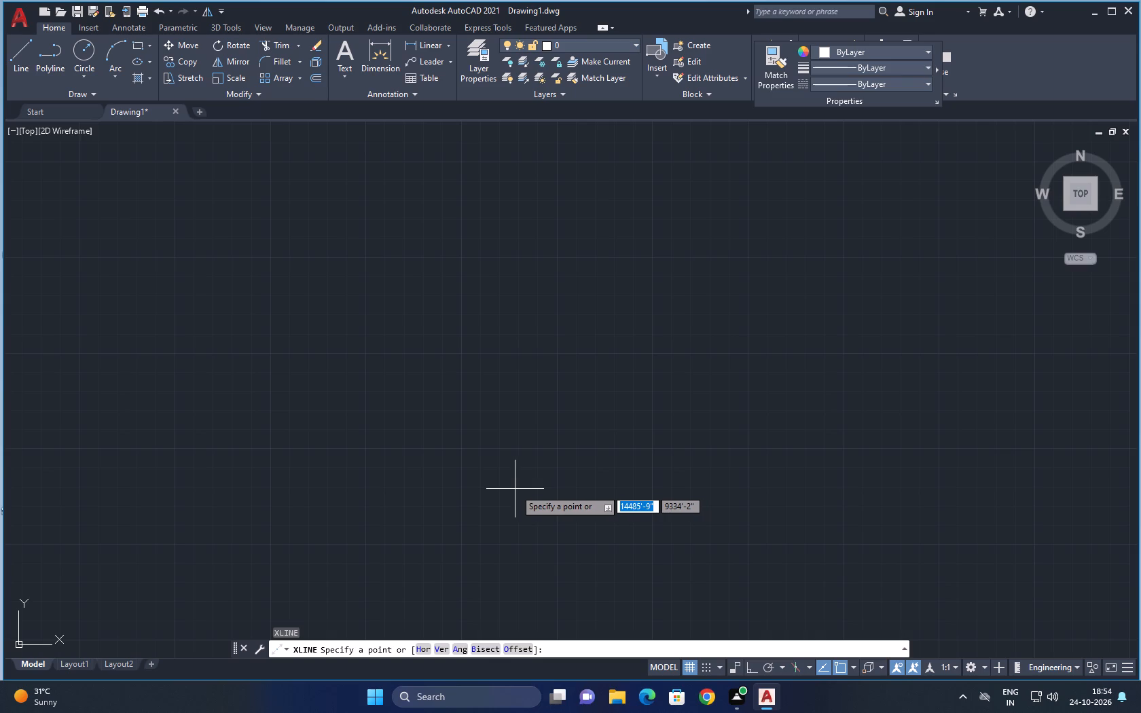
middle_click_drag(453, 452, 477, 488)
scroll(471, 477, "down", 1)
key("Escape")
Draw one horizontal and one vertical construction line through a common point, with Ortho on.
key("x")
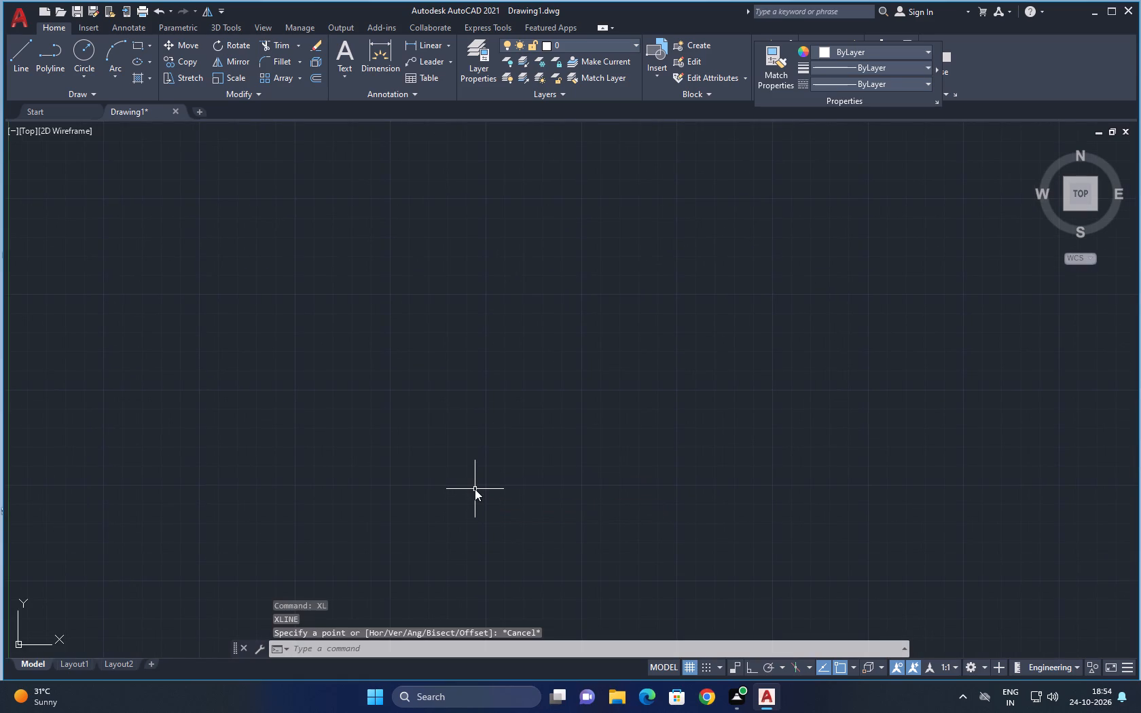
key("l")
key("space")
left_click(363, 288)
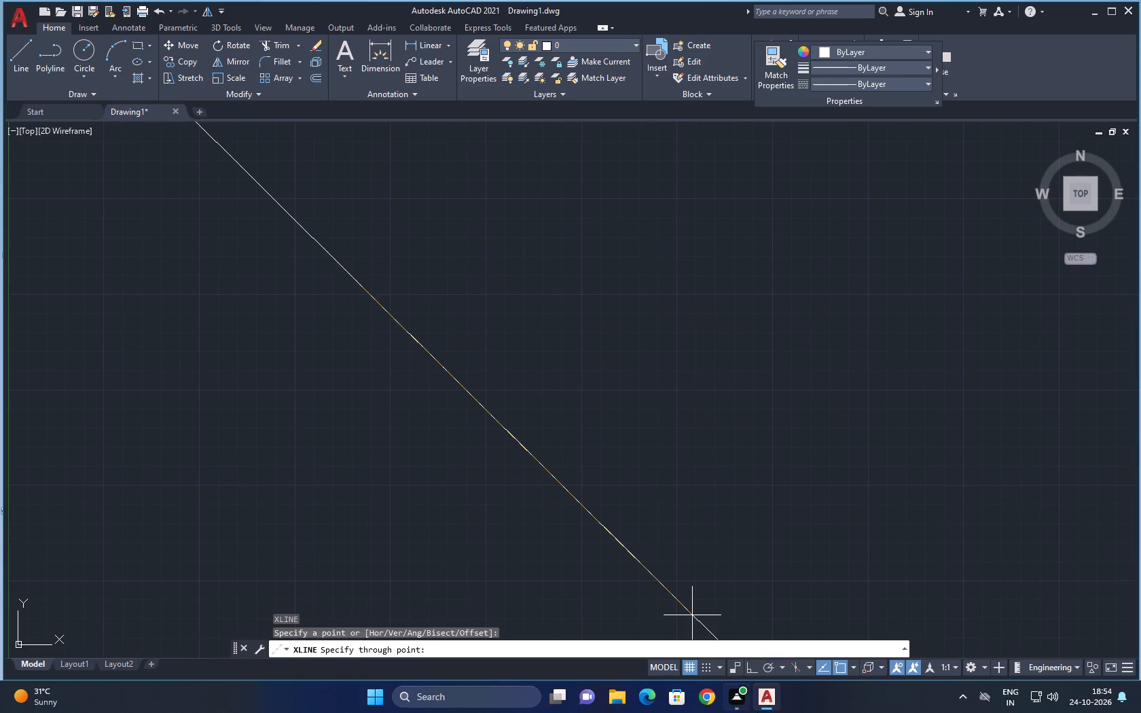
left_click(757, 670)
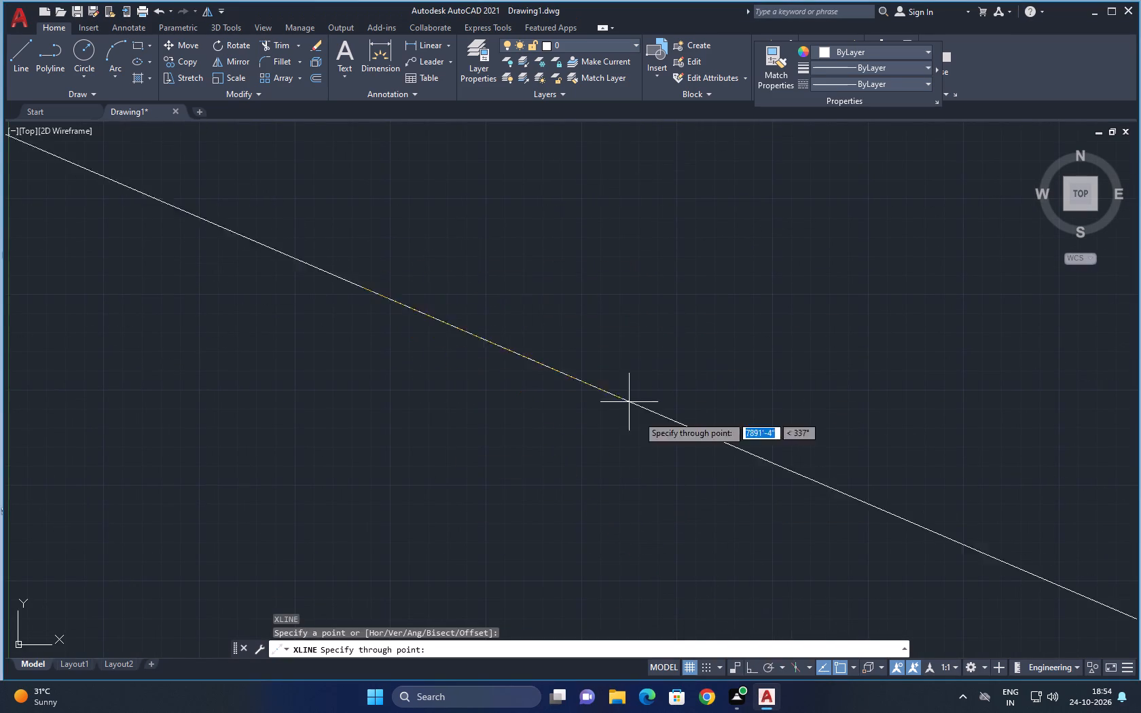
key("F8")
left_click(447, 283)
left_click(374, 362)
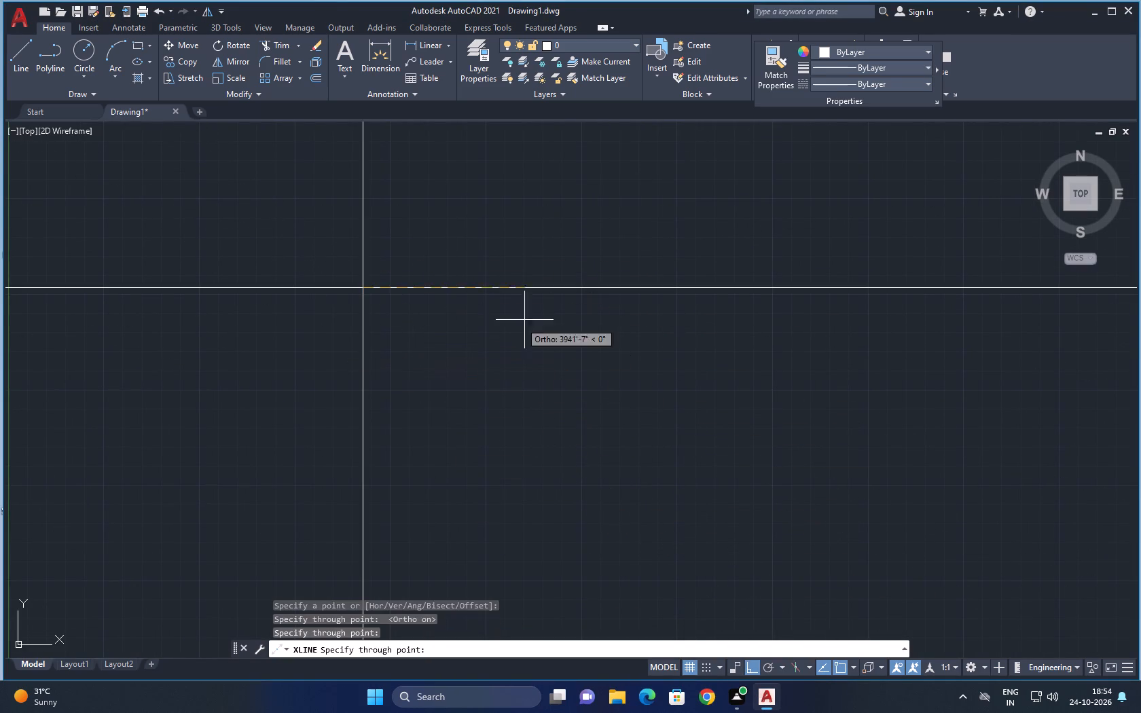
key("Escape")
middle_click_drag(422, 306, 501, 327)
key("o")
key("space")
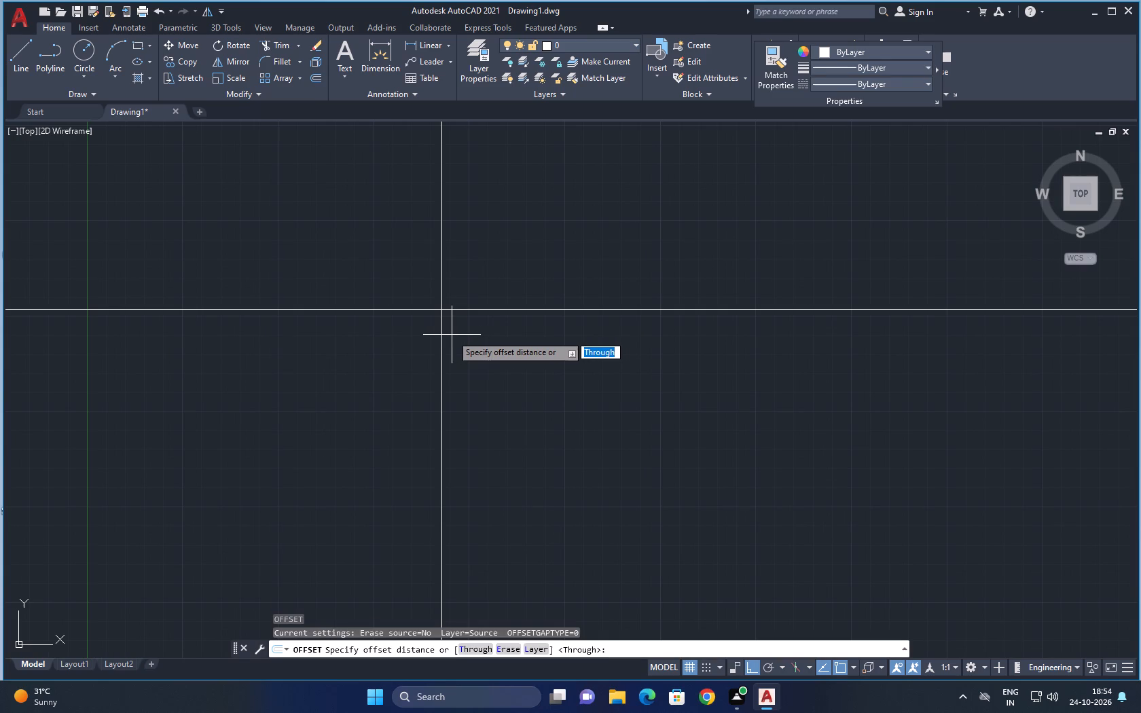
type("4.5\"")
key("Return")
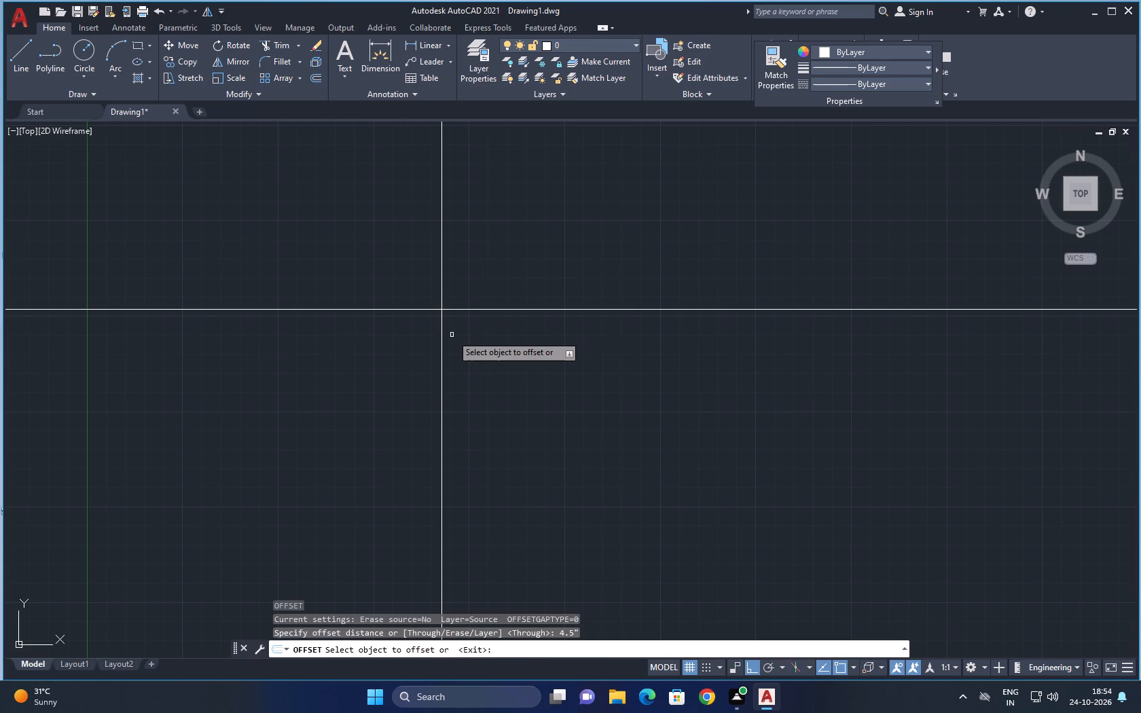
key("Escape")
Offset the horizontal construction line 5" downward and the vertical one 5" to the right to form double wall lines.
key("space")
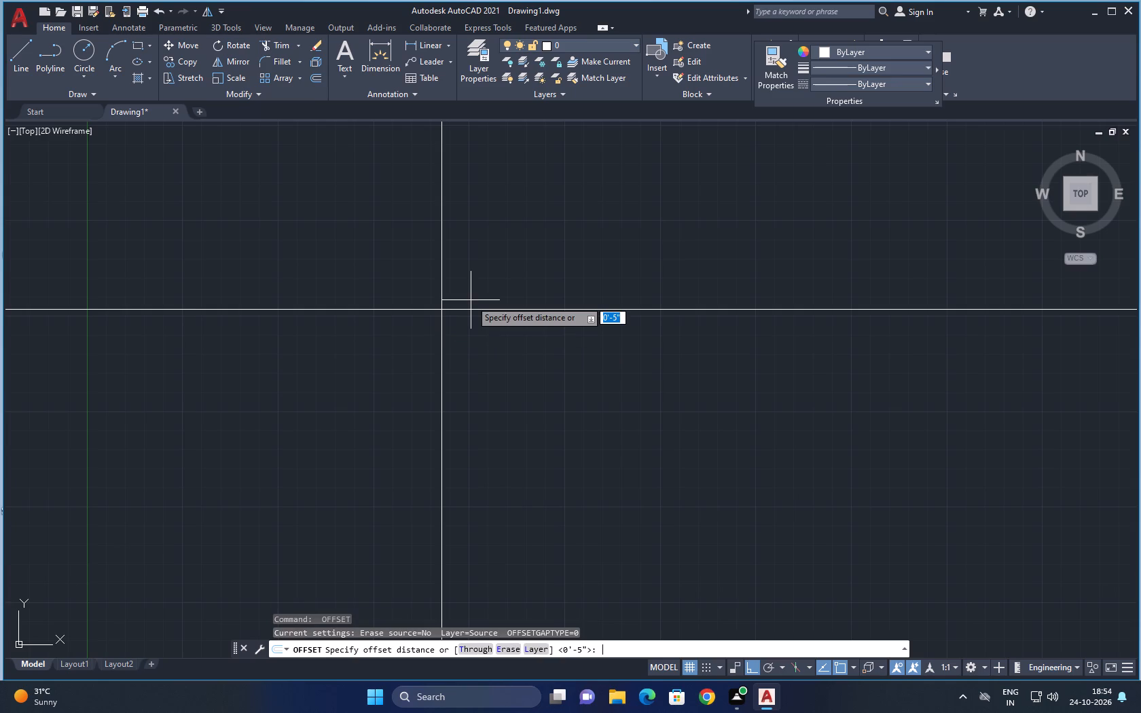
key("5")
key("shift+quotedbl")
scroll(467, 289, "up", 1, "shift")
key("Return")
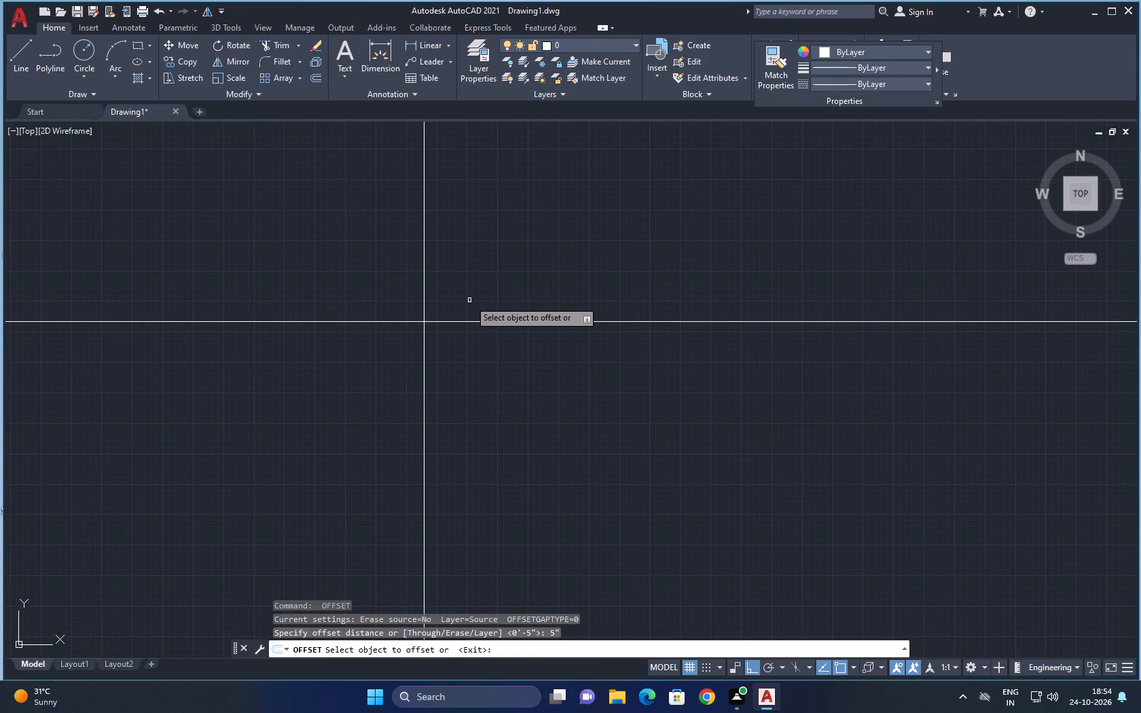
left_click(458, 321)
left_click(461, 354)
scroll(429, 315, "up", 3)
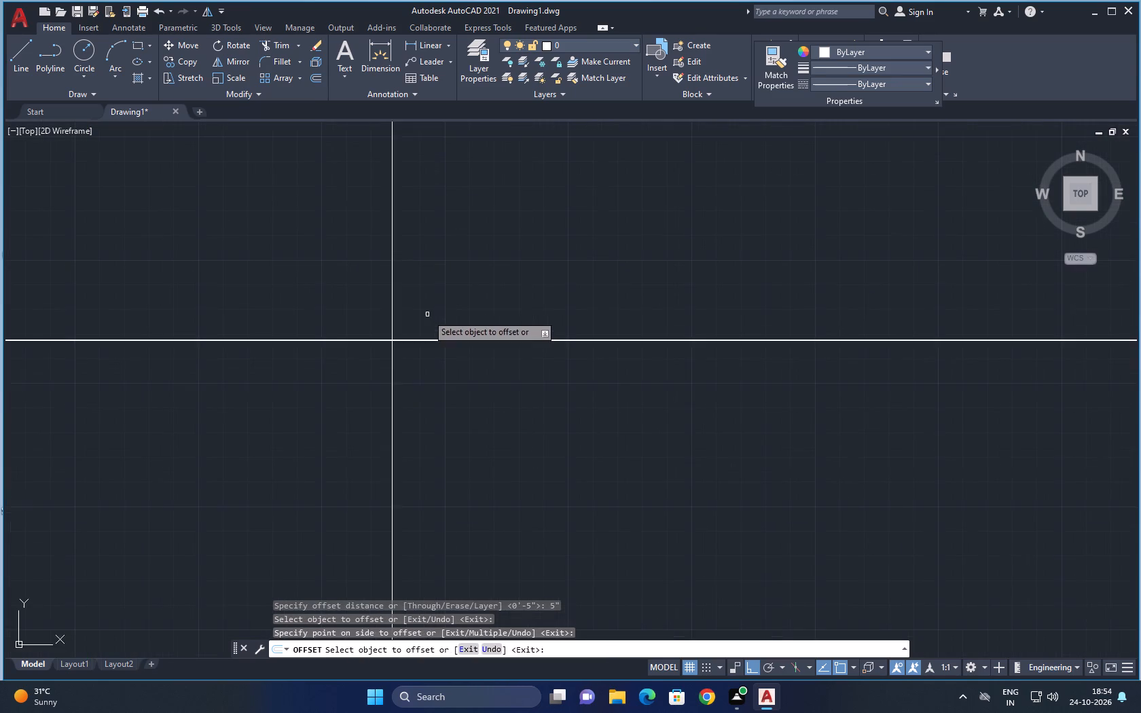
scroll(389, 369, "up", 2)
scroll(404, 310, "up", 1)
left_click(389, 306)
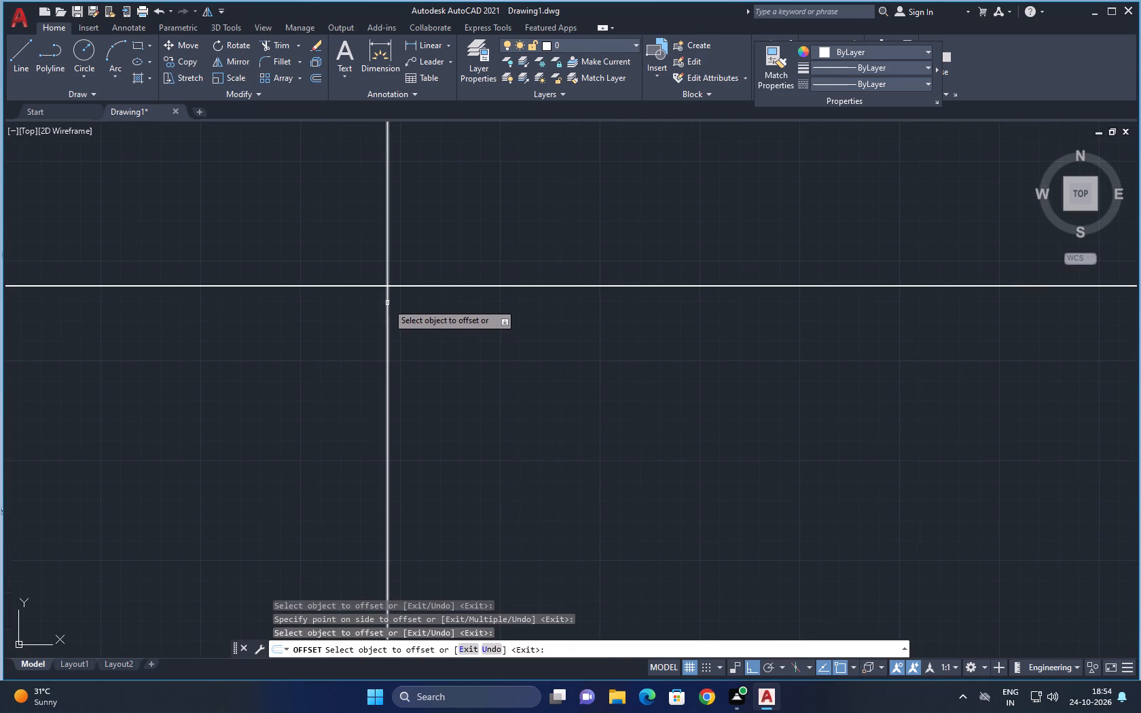
left_click(387, 303)
left_click(428, 312)
scroll(385, 284, "up", 7)
key("Escape")
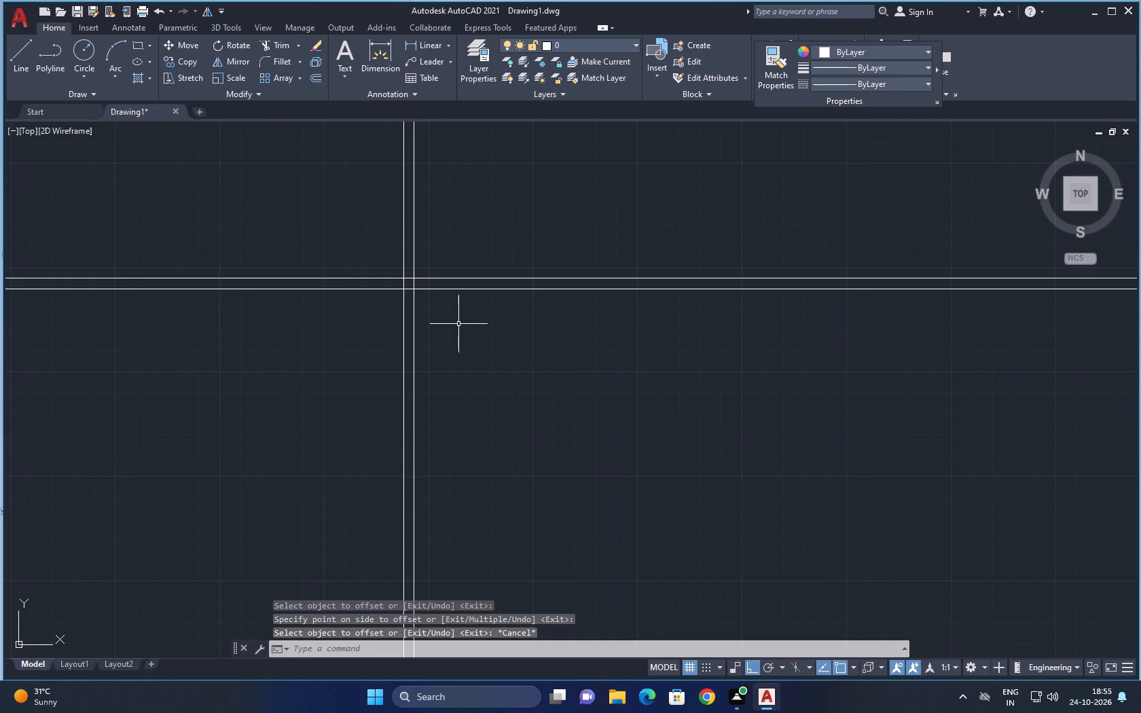
Trim the wall lines extending above and to the left of their intersection to form the plan's upper-left corner.
key("t")
key("r")
key("space")
left_click(350, 306)
left_click(453, 233)
scroll(400, 321, "up", 1)
middle_click_drag(393, 319, 385, 314)
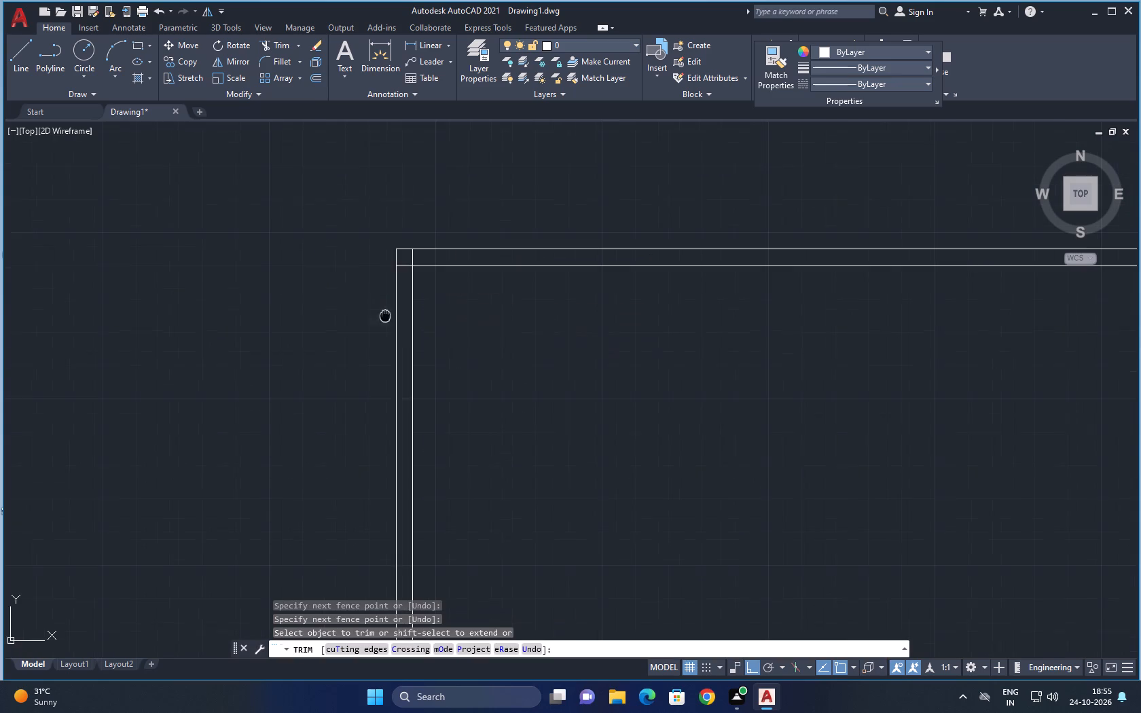
key("Escape")
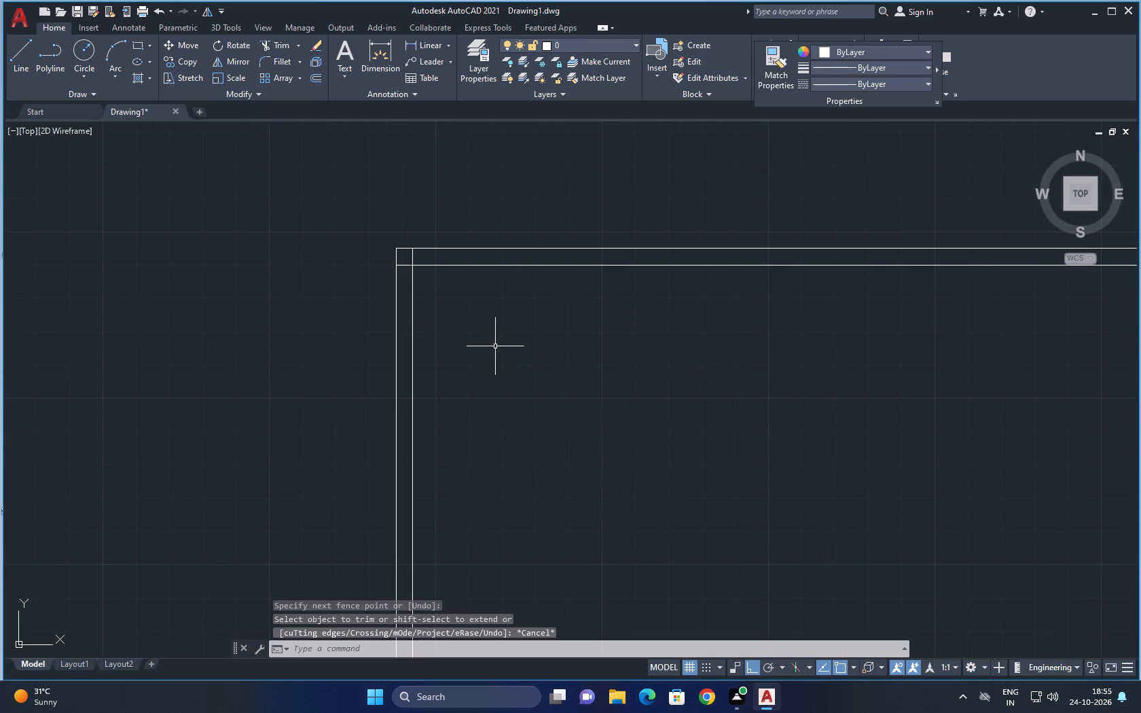
Offset the inner line of the left vertical wall 8' to the right.
type("O")
key("space")
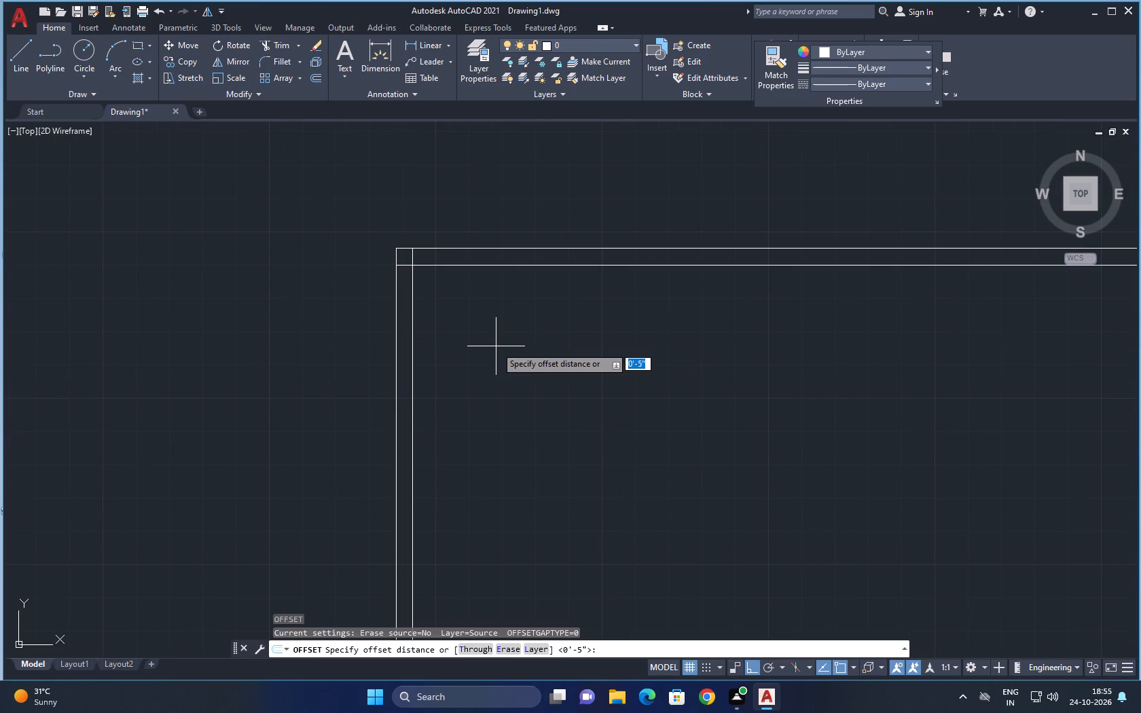
type("8'")
key("Return")
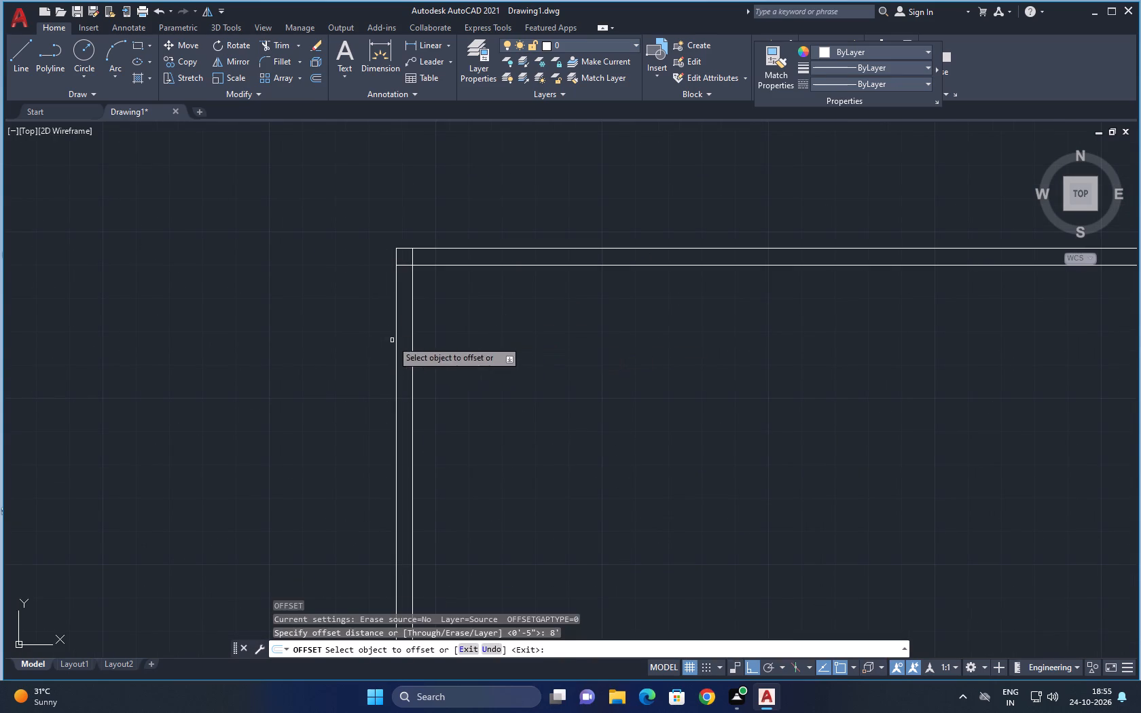
left_click(413, 327)
left_click(512, 358)
Offset the new vertical line 5" to the right to give the second wall its thickness.
middle_click_drag(598, 445, 454, 458)
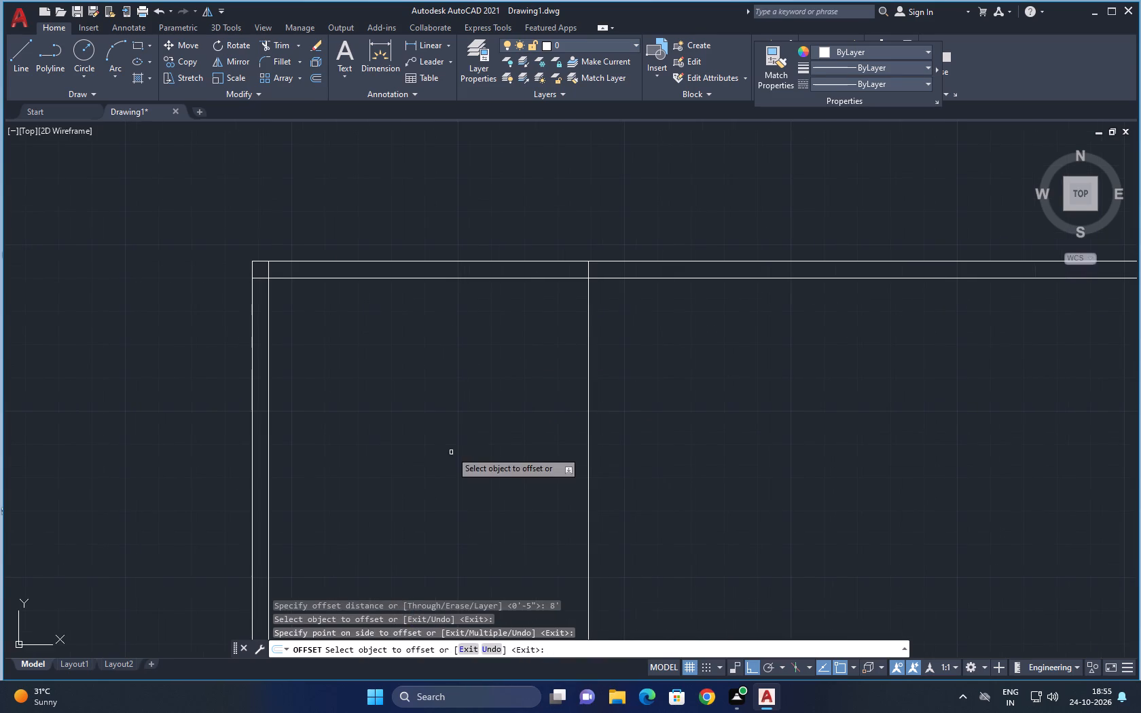
key("space")
key("space")
type("5\"")
key("Return")
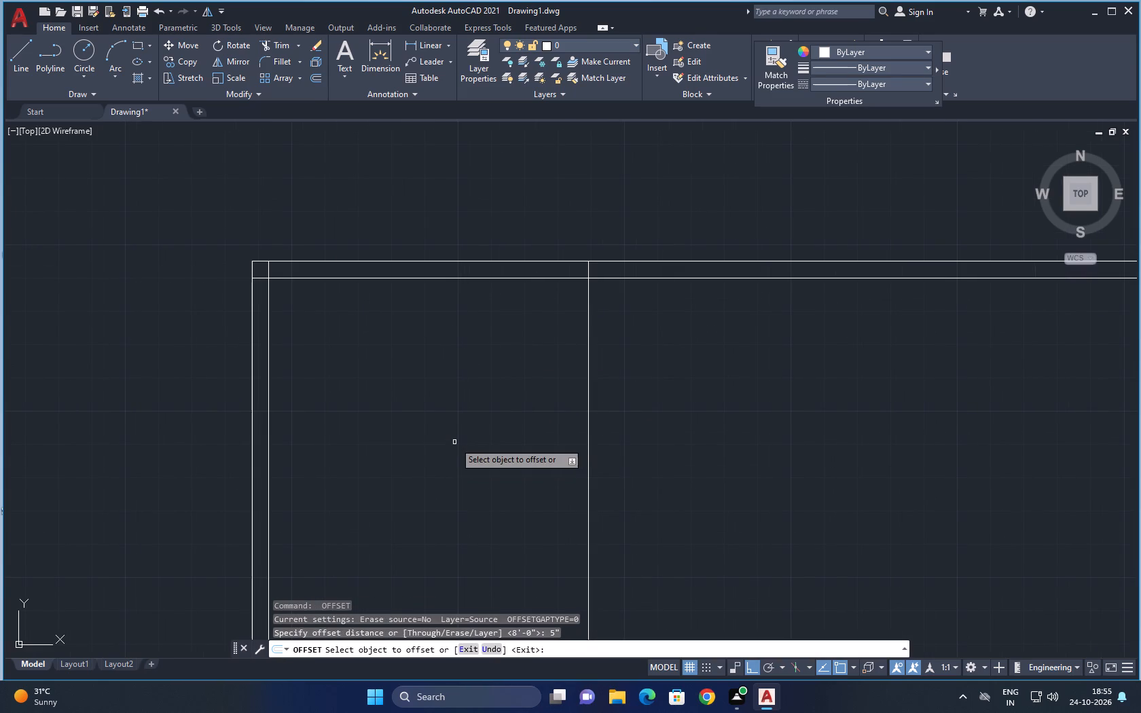
left_click(588, 352)
left_click(664, 373)
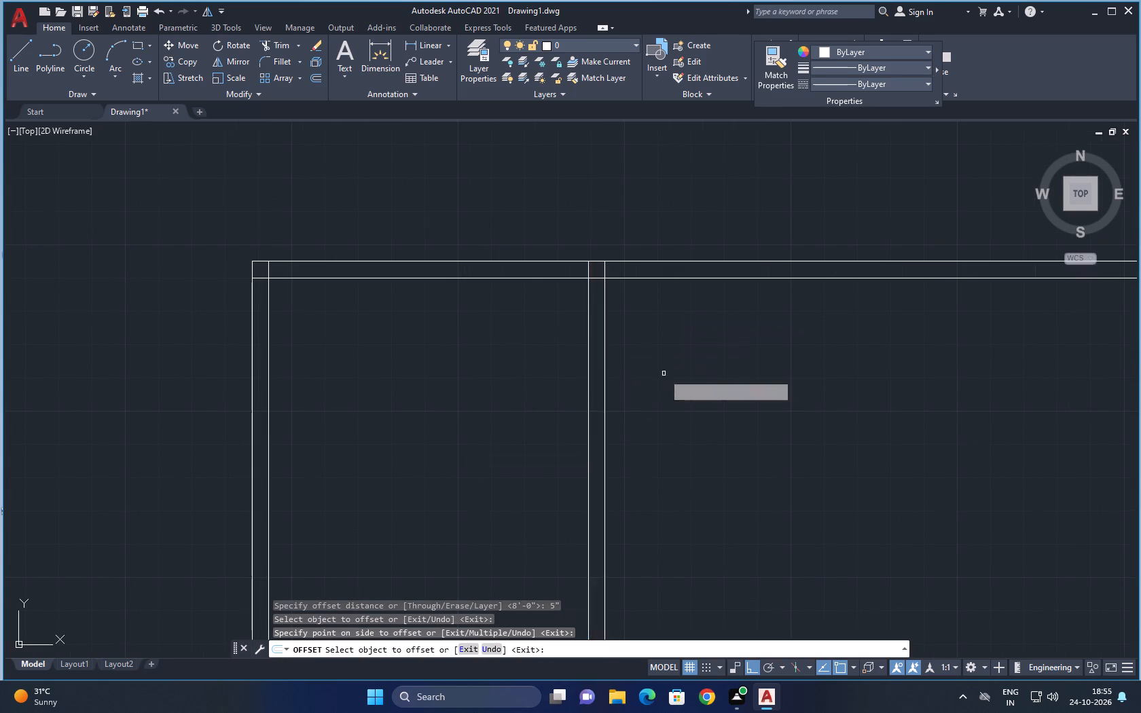
Offset the outer right line of the second vertical wall 14' to the right.
middle_click_drag(632, 414, 577, 418)
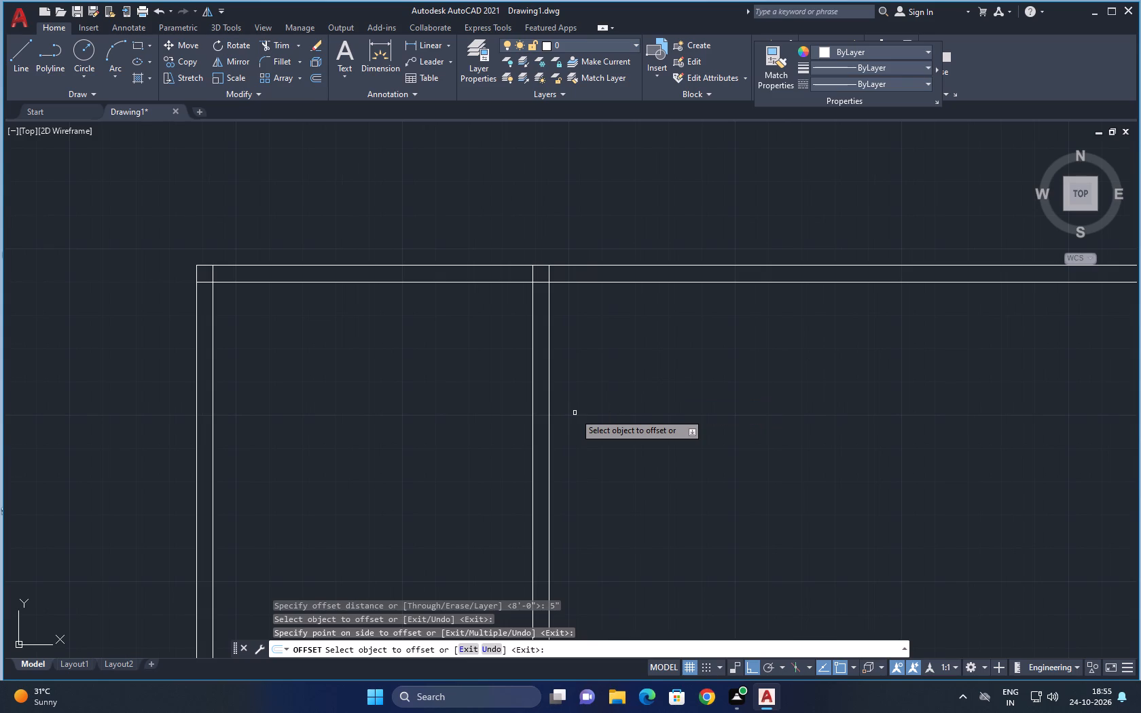
middle_click_drag(590, 437, 562, 436)
key("space")
key("space")
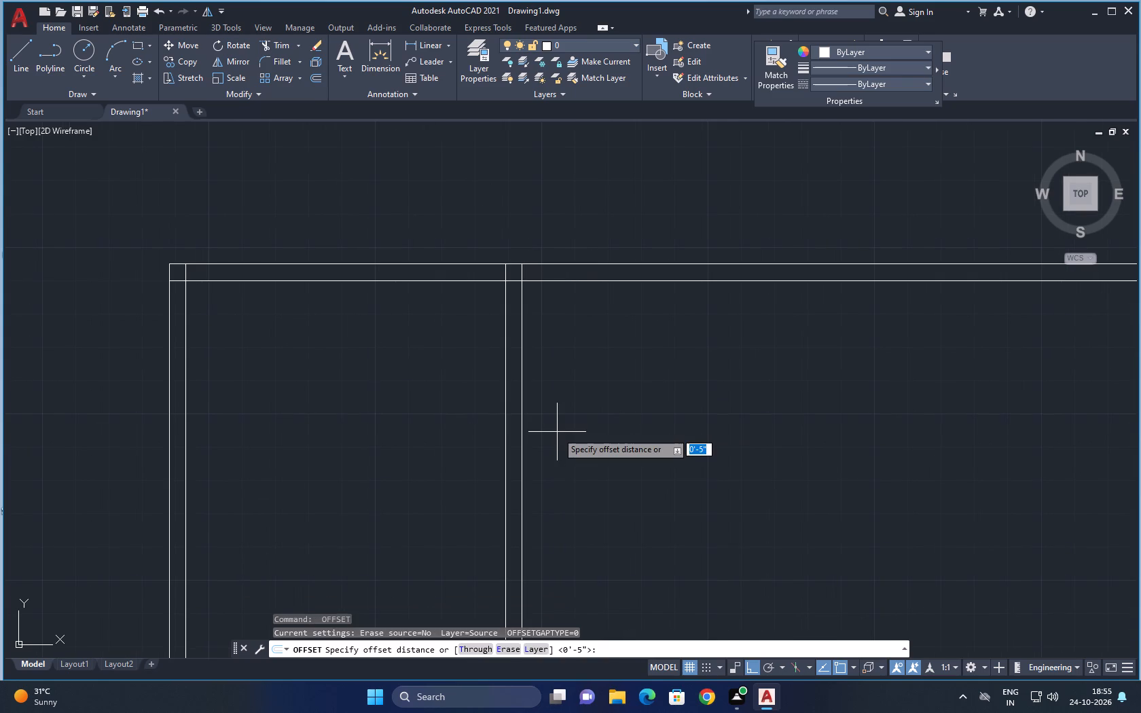
type("41")
key("BackSpace")
key("BackSpace")
type("14'")
key("Return")
left_click(521, 413)
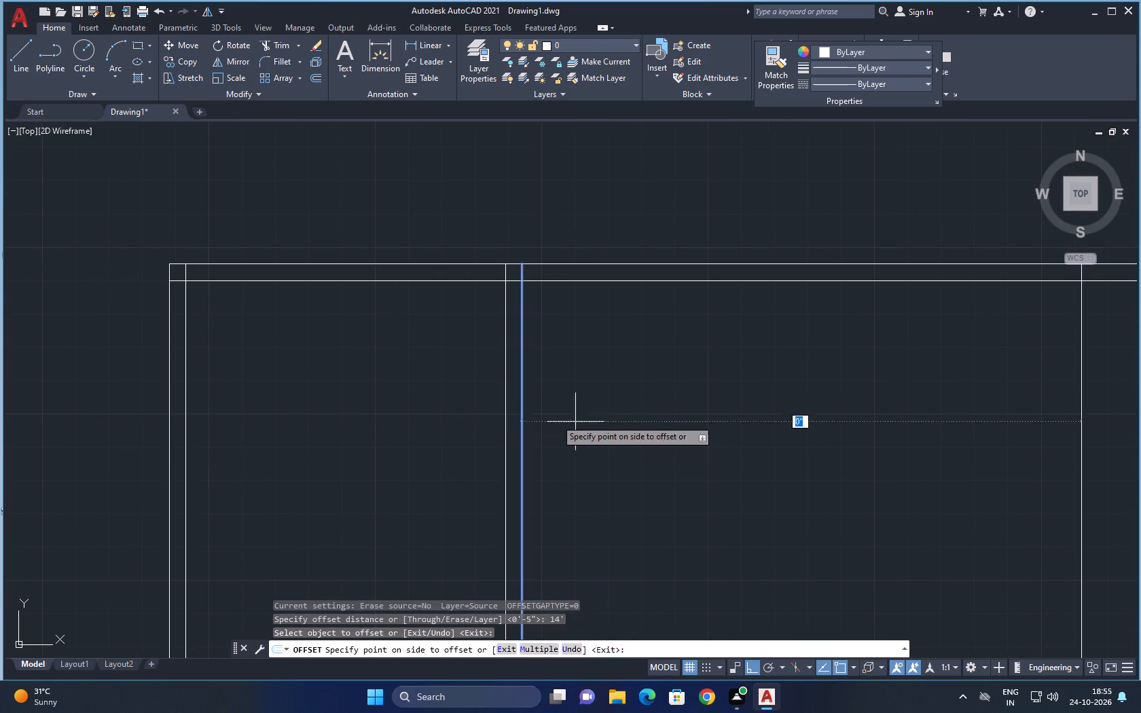
left_click(662, 424)
Offset the new vertical line 5" to the right to give the third wall its thickness.
middle_click_drag(688, 502, 478, 505)
key("space")
key("space")
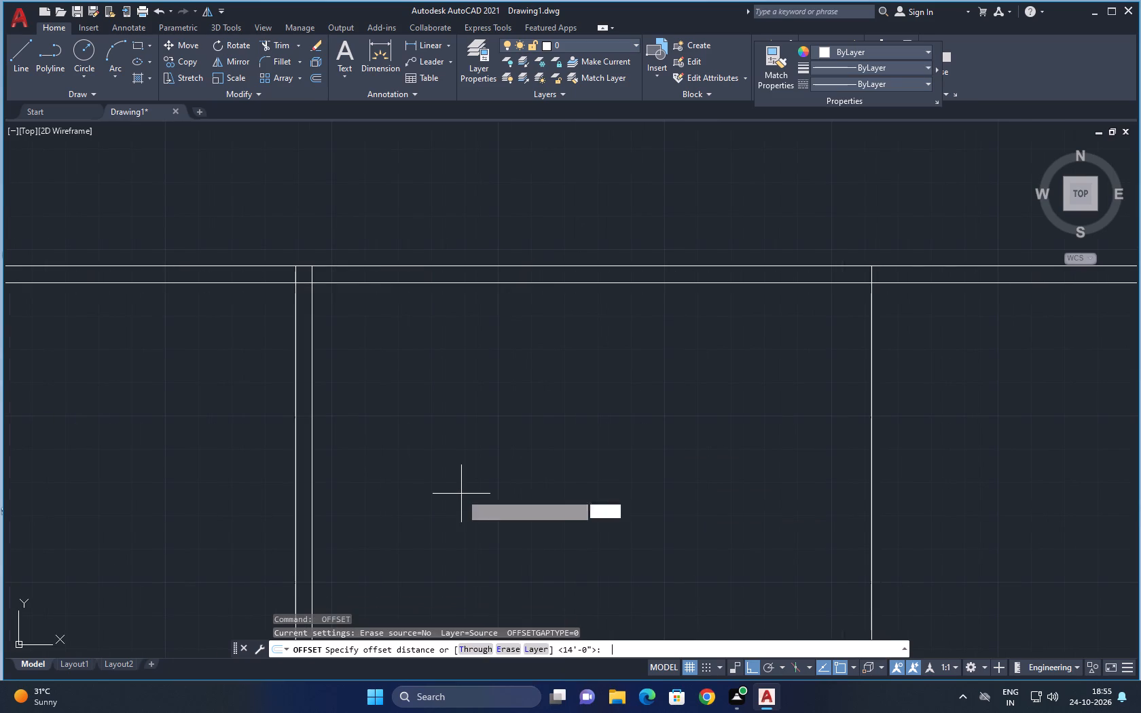
type("5\"")
key("Return")
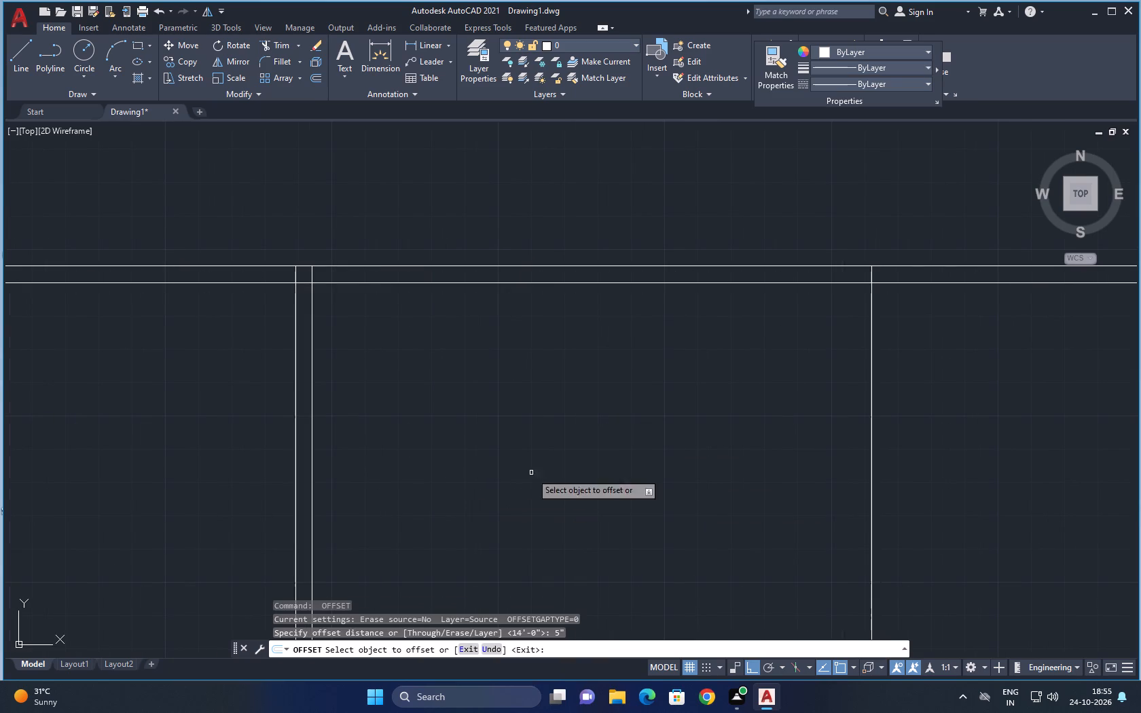
left_click(873, 411)
left_click(888, 410)
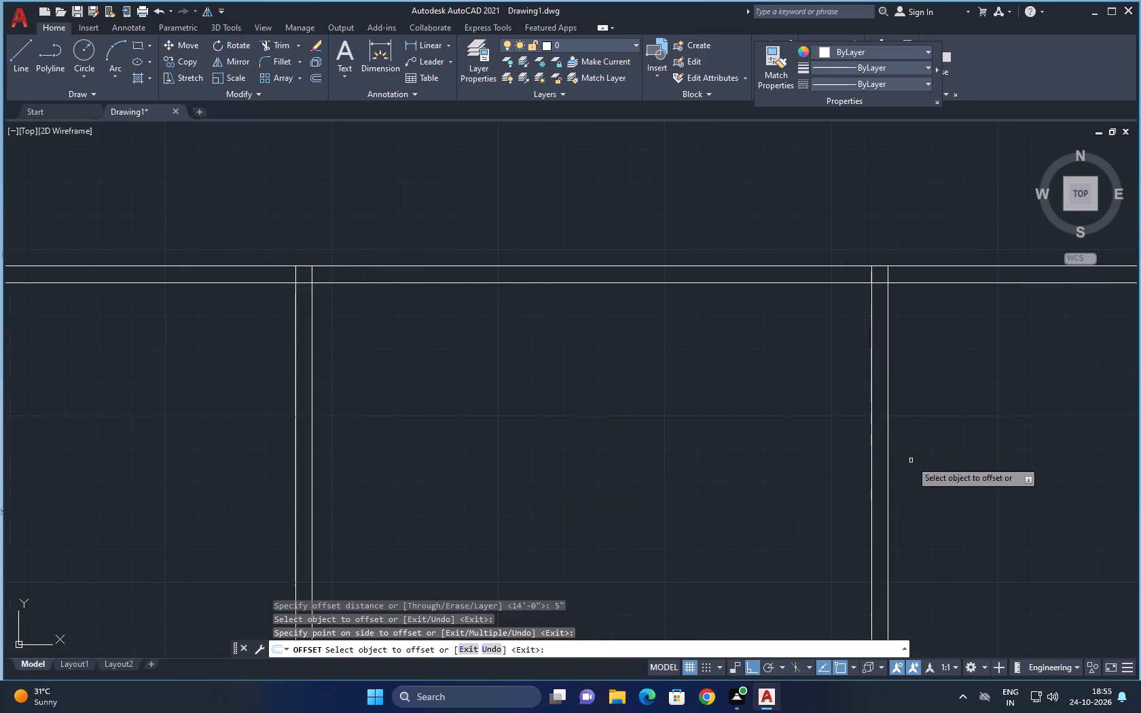
Offset the right line of the third vertical wall 8' to the right.
middle_click_drag(902, 475, 472, 503)
scroll(536, 447, "down", 1)
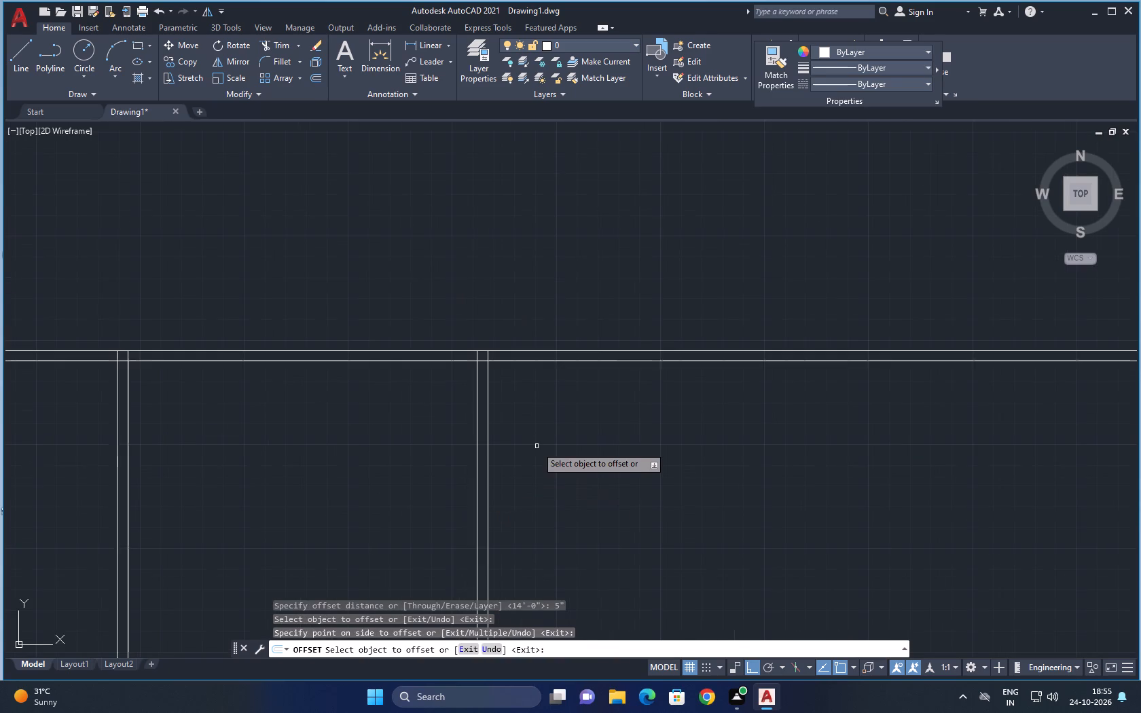
key("space")
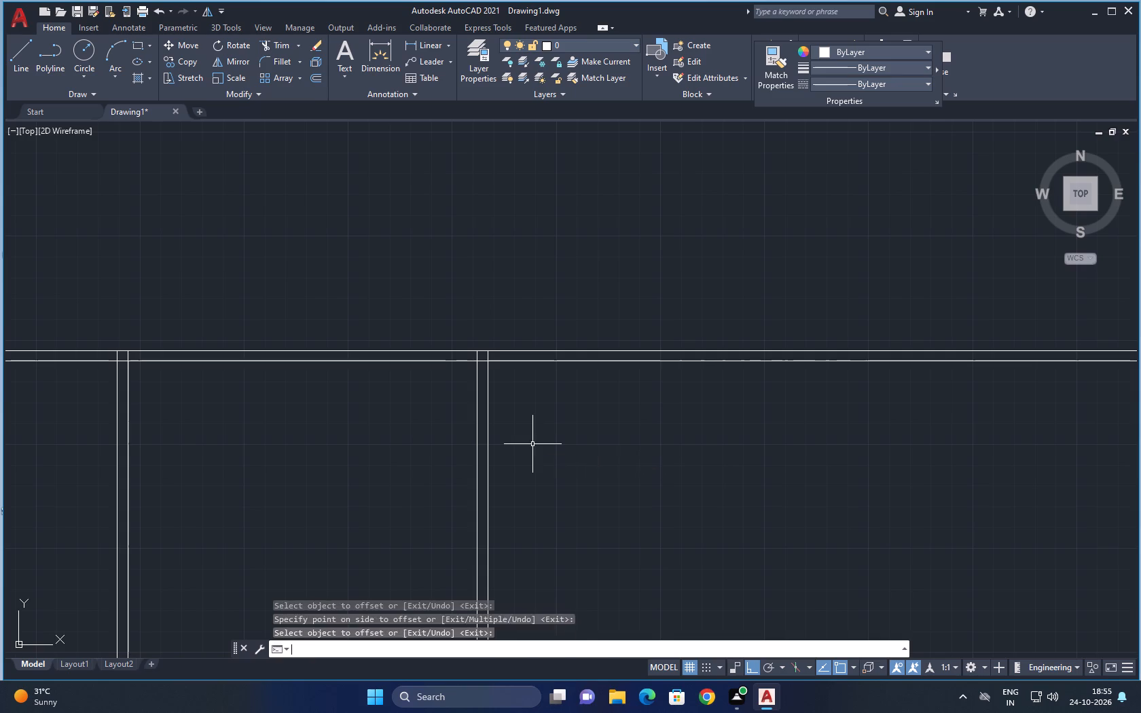
key("space")
type("8'")
key("Return")
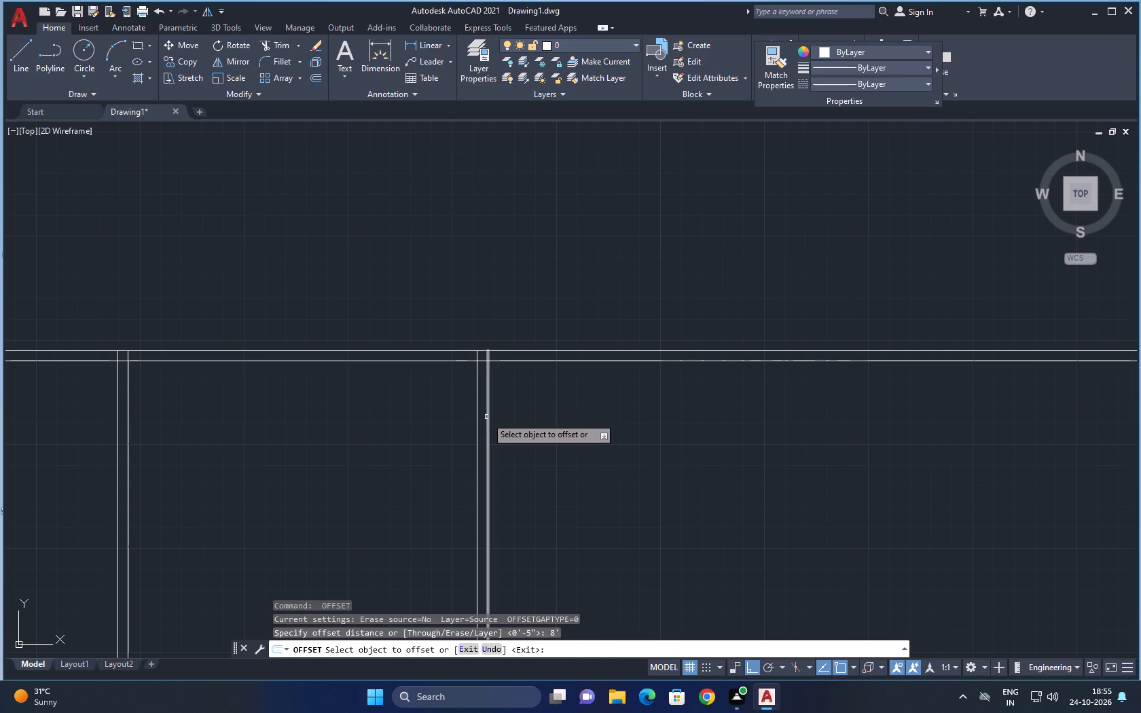
left_click(488, 417)
left_click(558, 433)
Offset the new vertical line 5" to the right to complete the plan's right-hand wall.
key("space")
key("space")
type("5\"")
key("Return")
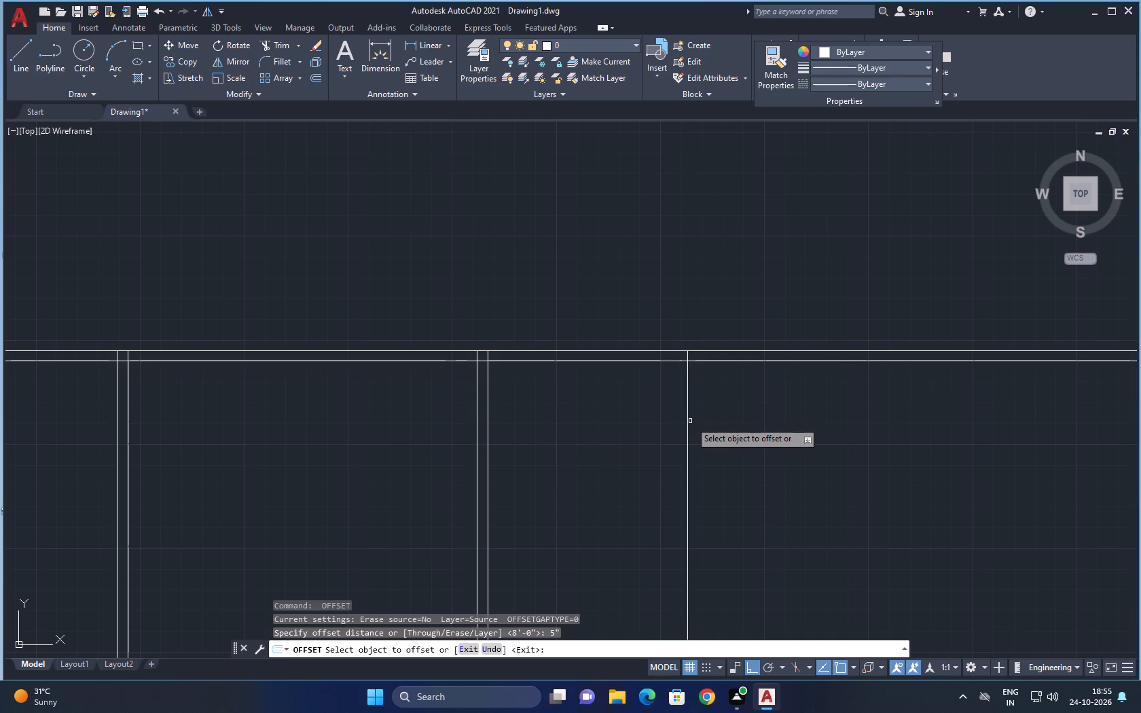
left_click(687, 420)
left_click(740, 438)
key("Escape")
Trim both horizontal top-wall lines where they extend beyond the right-hand wall.
key("t")
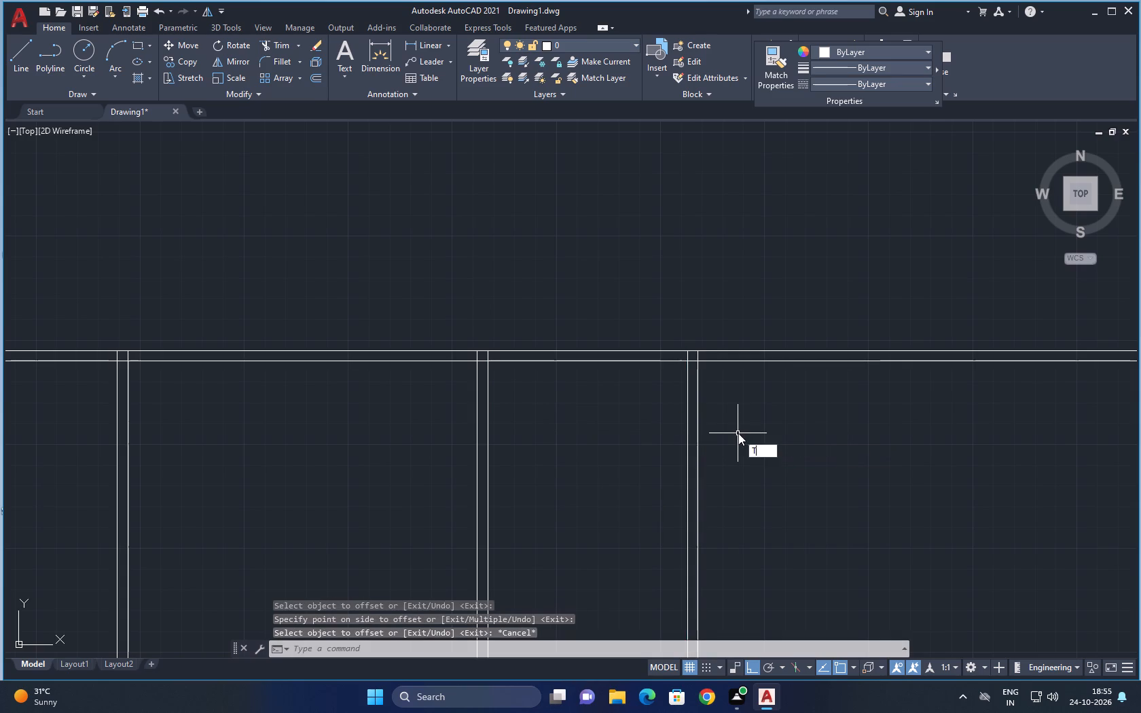
type("R")
key("space")
left_click_drag(740, 377, 739, 367)
left_click(729, 331)
middle_click_drag(732, 365, 854, 342)
key("Escape")
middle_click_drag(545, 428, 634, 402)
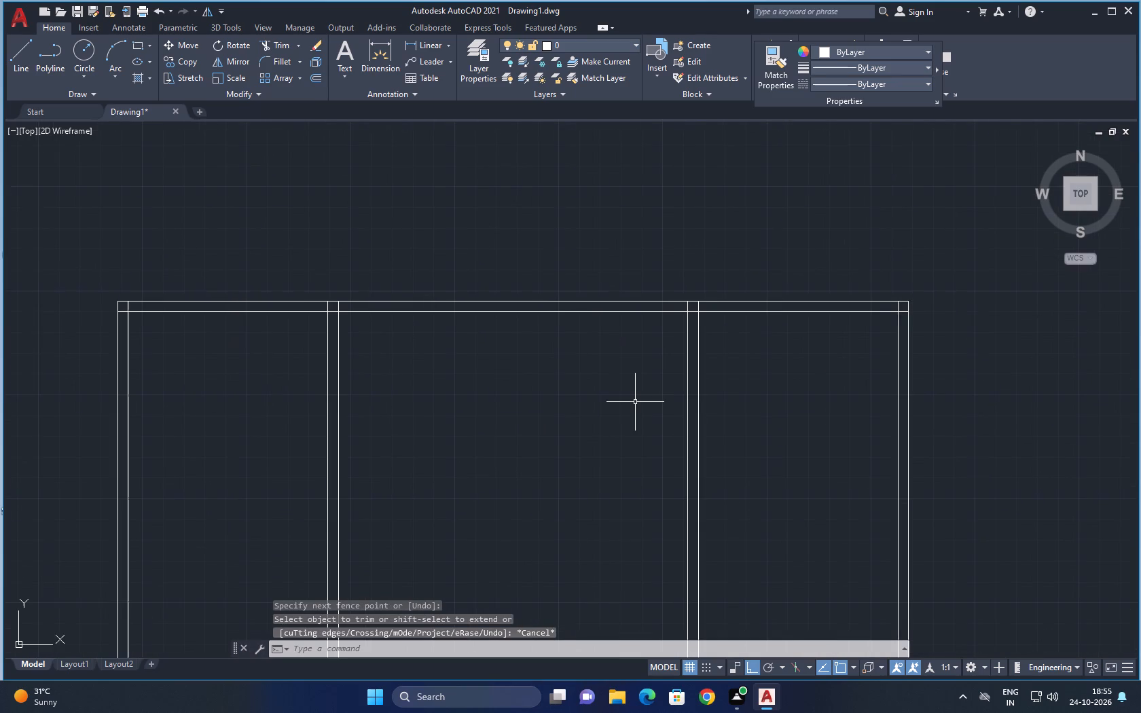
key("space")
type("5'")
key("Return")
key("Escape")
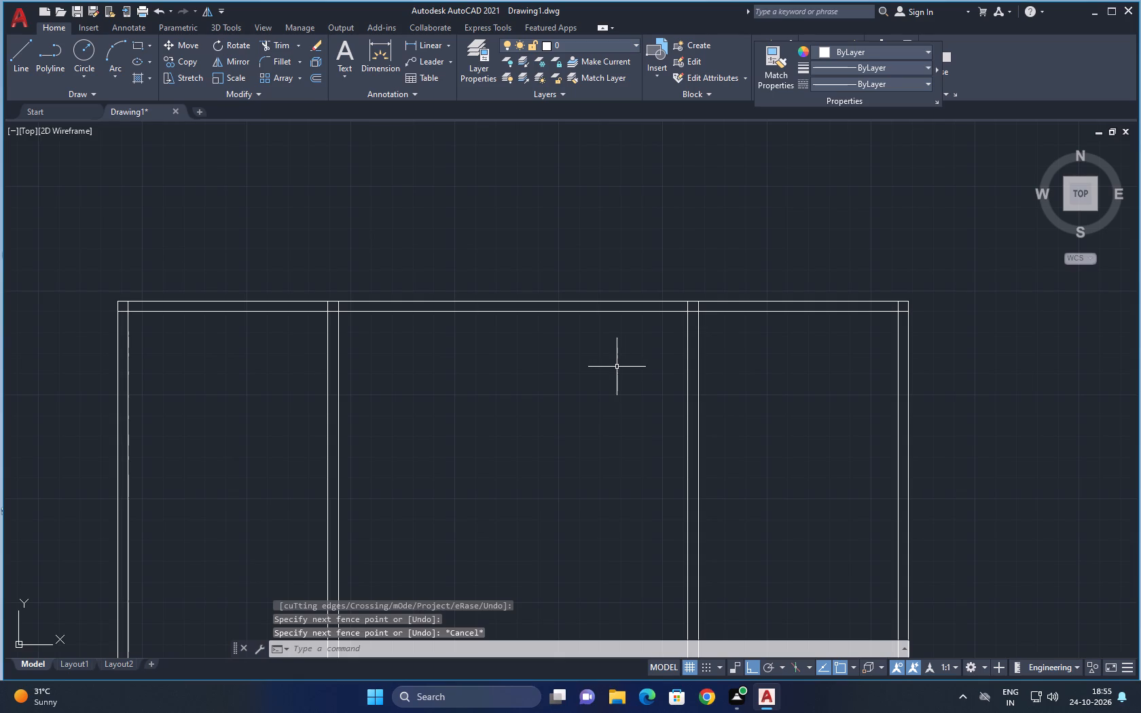
Offset the inner line of the top wall 5' downward.
key("o")
key("space")
type("5'")
key("Return")
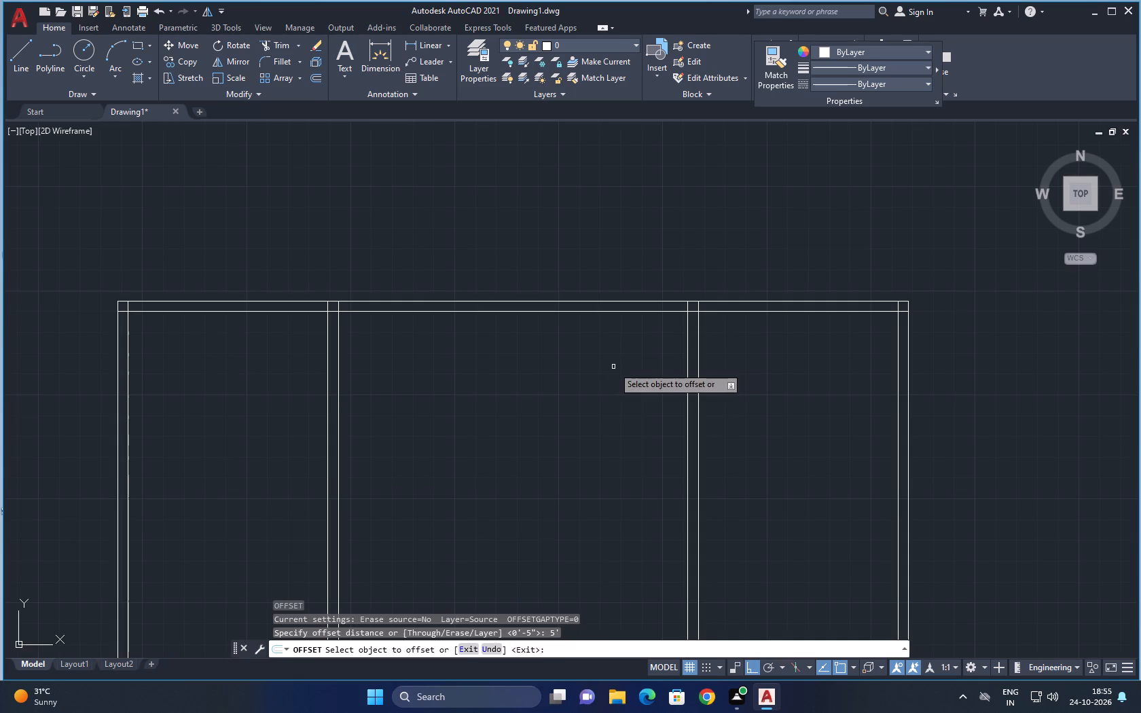
left_click(630, 312)
left_click(597, 406)
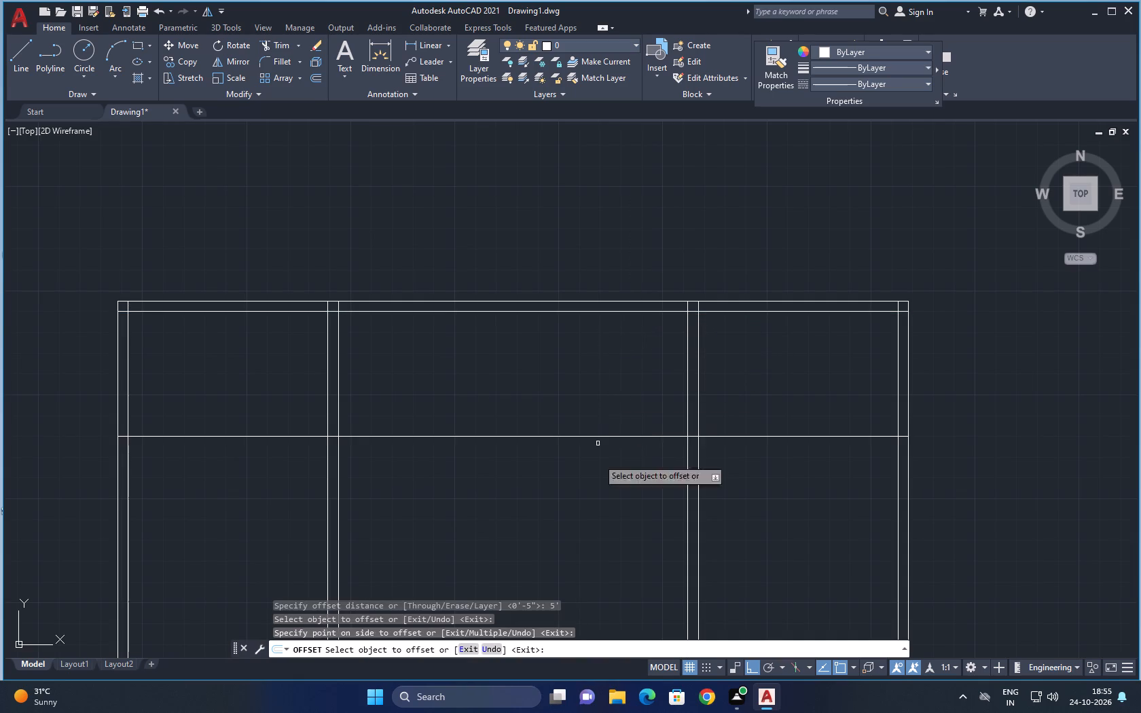
Offset the new horizontal line 5" downward to give the lower cross wall its thickness.
middle_click_drag(602, 486, 649, 471)
key("space")
key("space")
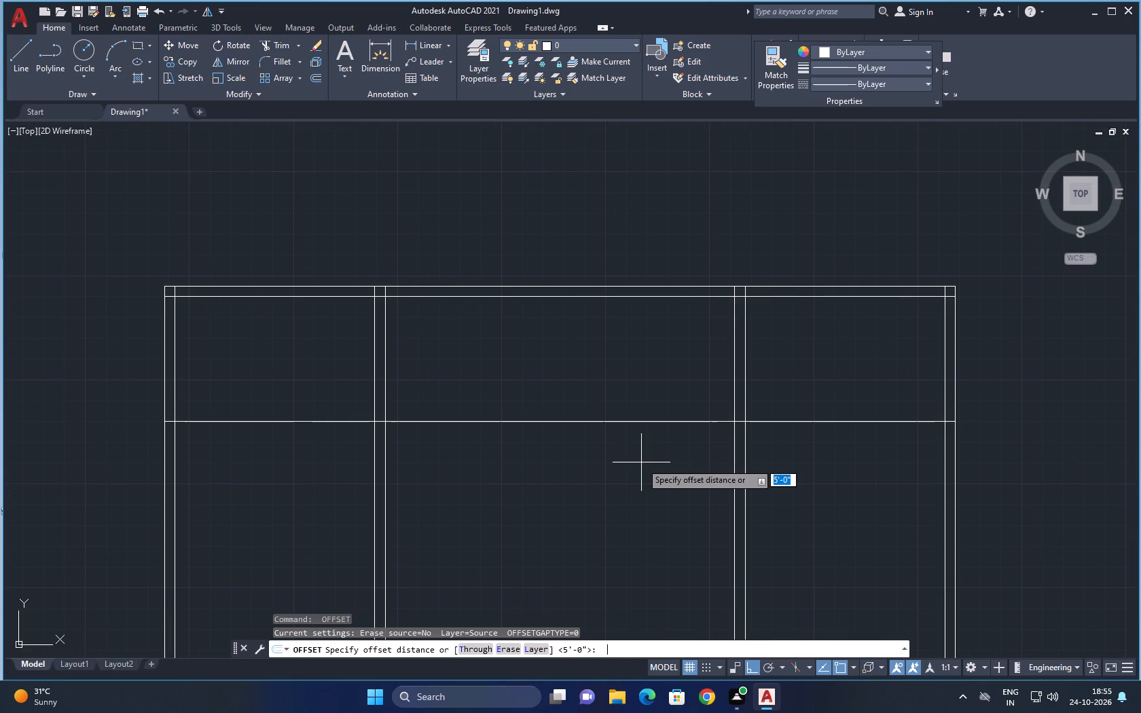
type("5\"")
key("Return")
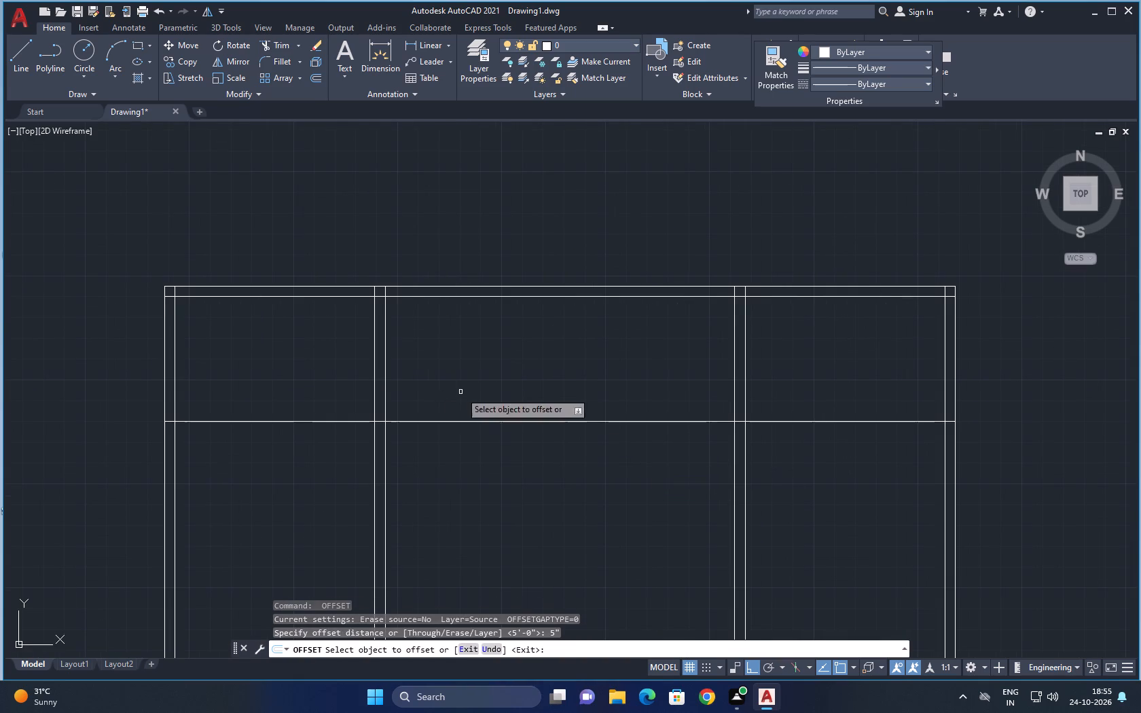
left_click(501, 420)
left_click(496, 491)
middle_click_drag(541, 458, 587, 426)
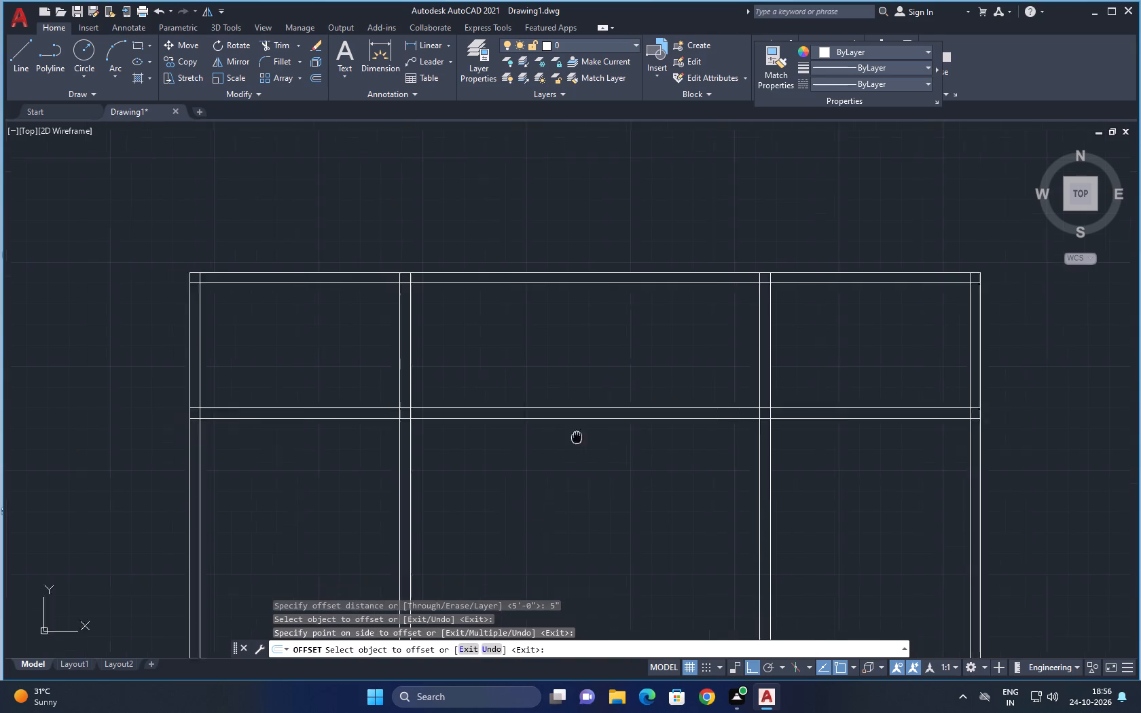
middle_click_drag(587, 426, 598, 415)
key("Escape")
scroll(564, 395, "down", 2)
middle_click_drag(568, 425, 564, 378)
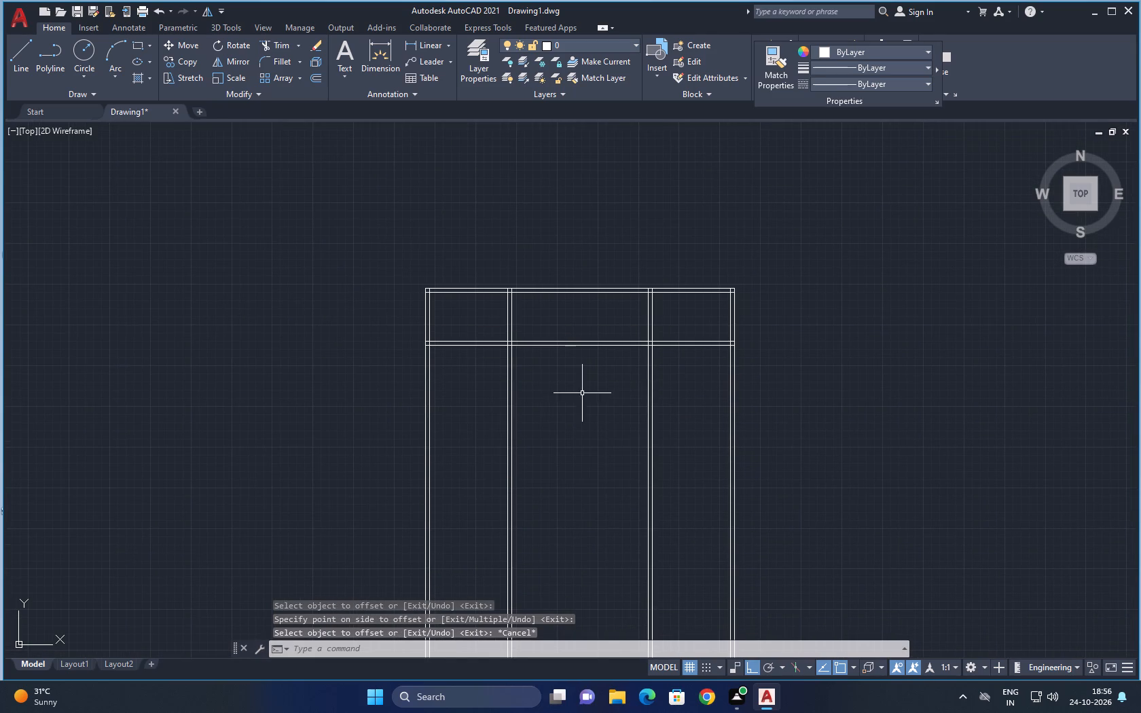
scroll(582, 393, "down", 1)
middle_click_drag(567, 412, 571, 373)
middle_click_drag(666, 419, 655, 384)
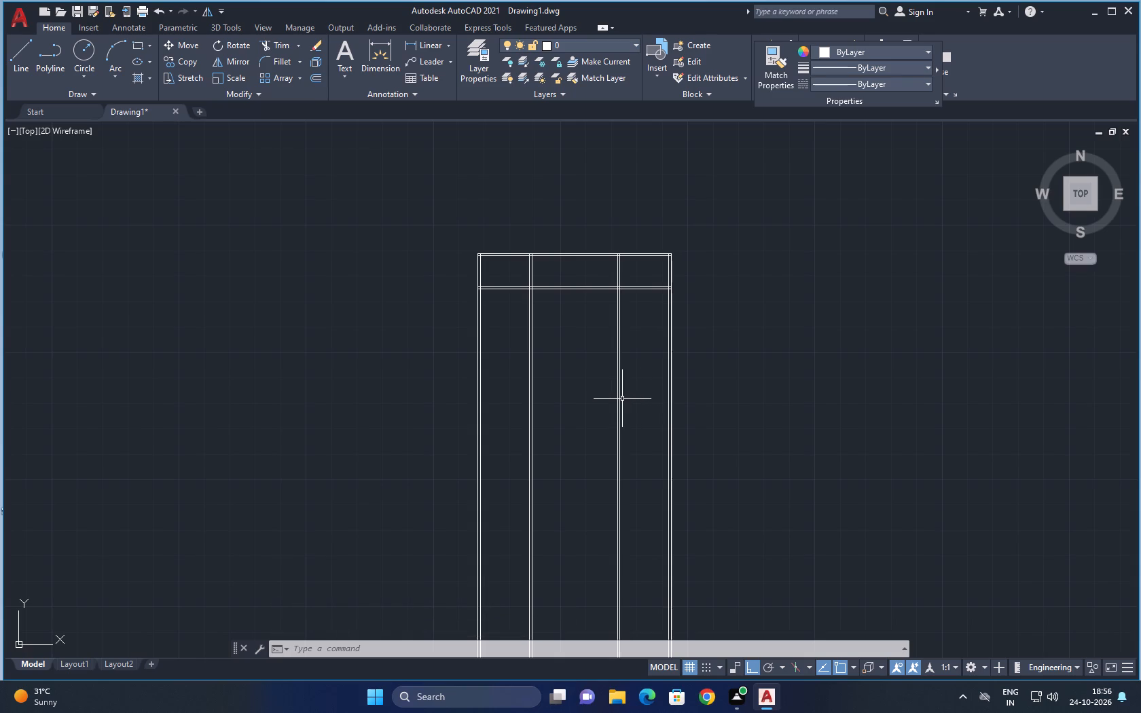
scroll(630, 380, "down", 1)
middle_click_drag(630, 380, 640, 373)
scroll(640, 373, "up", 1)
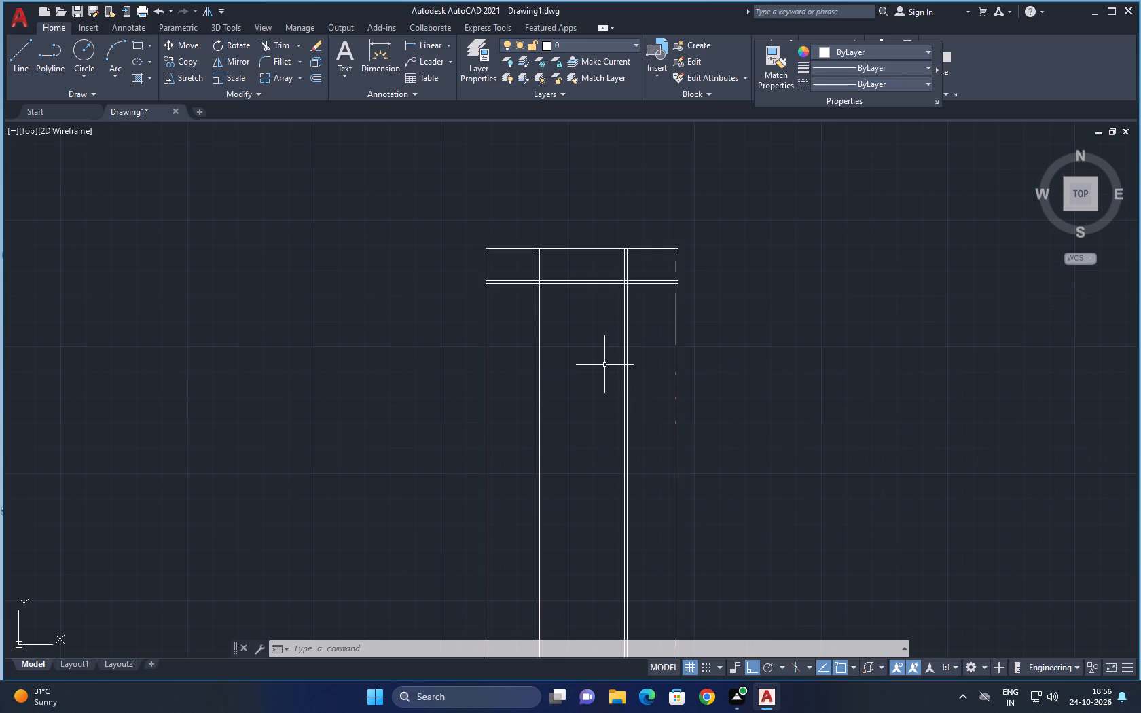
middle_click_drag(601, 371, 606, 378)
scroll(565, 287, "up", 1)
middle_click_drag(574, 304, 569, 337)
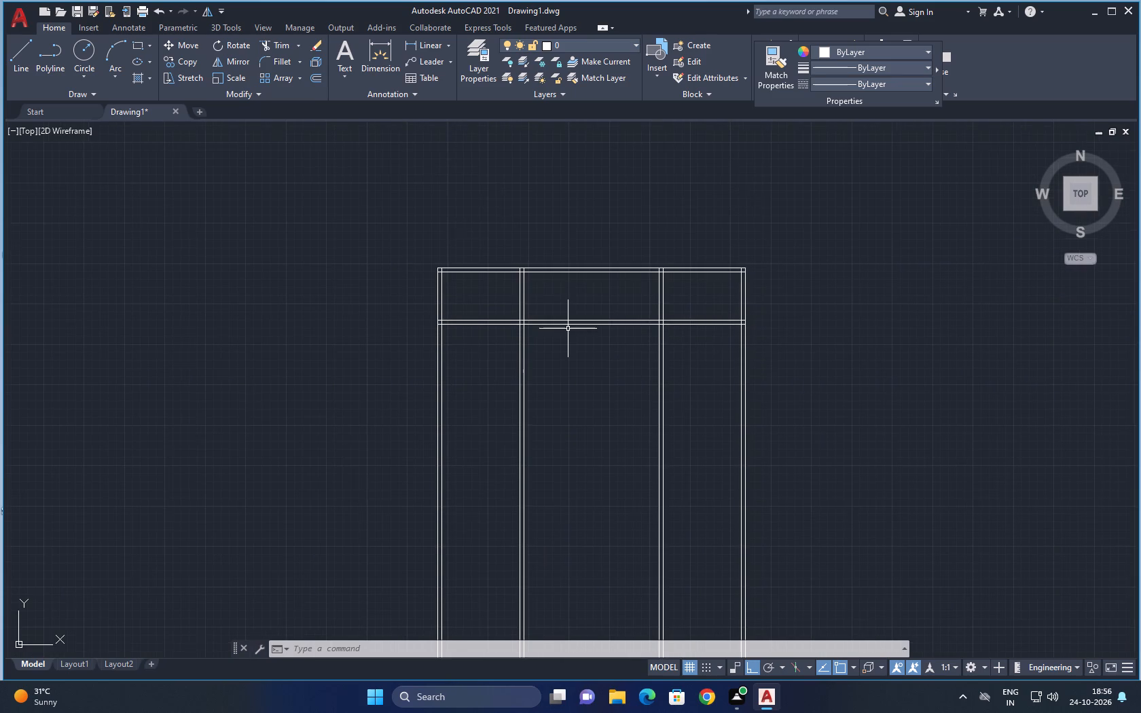
Trim the overlapping inner wall lines at the plan's upper-left corner to leave a clean corner.
type("TR")
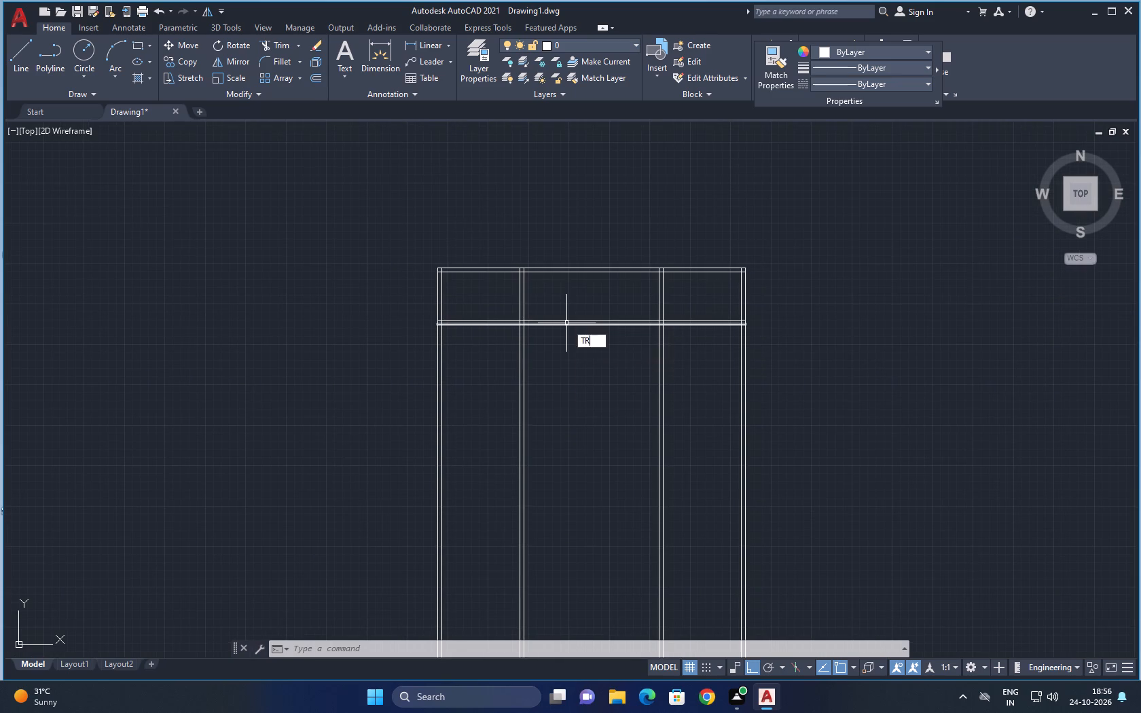
key("space")
scroll(506, 268, "up", 2)
scroll(327, 276, "up", 3)
left_click(331, 278)
left_click(329, 293)
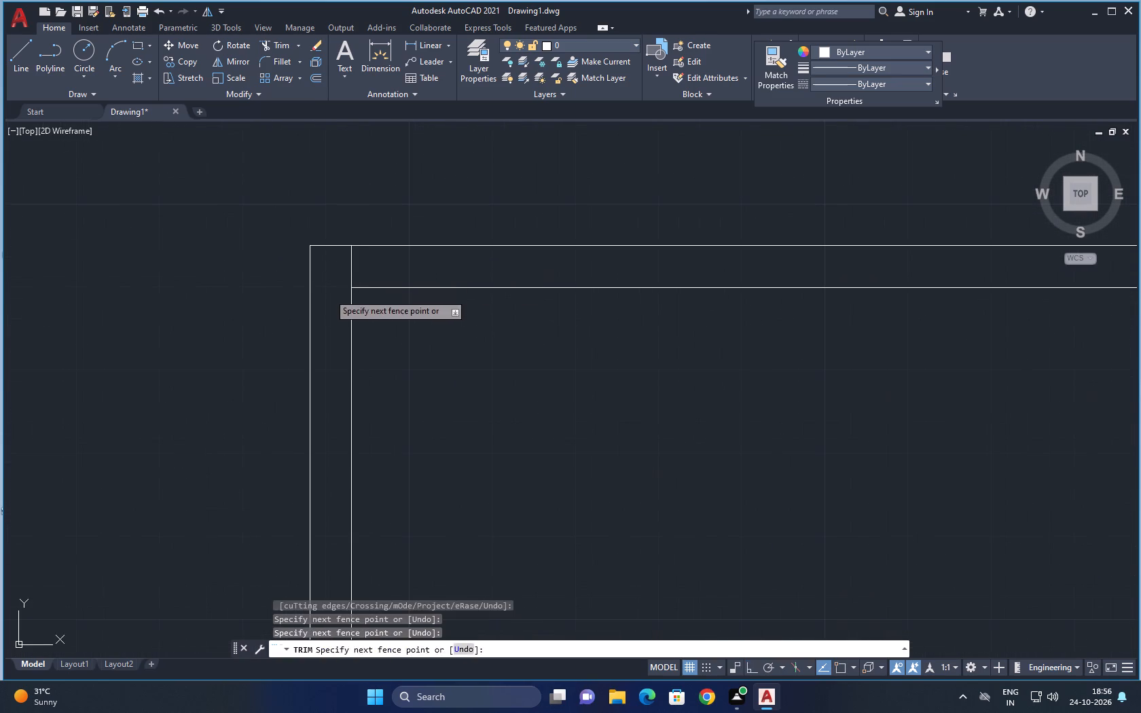
left_click(337, 280)
left_click(356, 274)
Trim the crossing lines where the second vertical wall meets the top wall to open the T-junction.
scroll(386, 276, "down", 3)
scroll(575, 269, "up", 4)
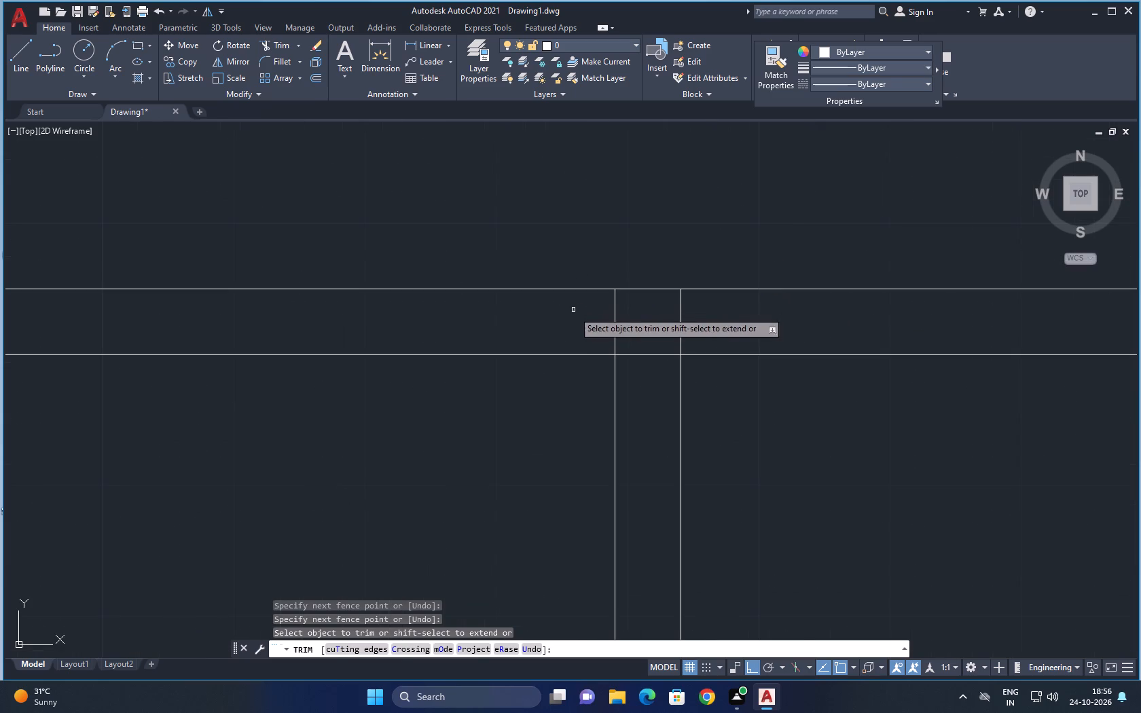
left_click(573, 312)
left_click(715, 305)
left_click(637, 363)
left_click(637, 351)
scroll(647, 353, "down", 1)
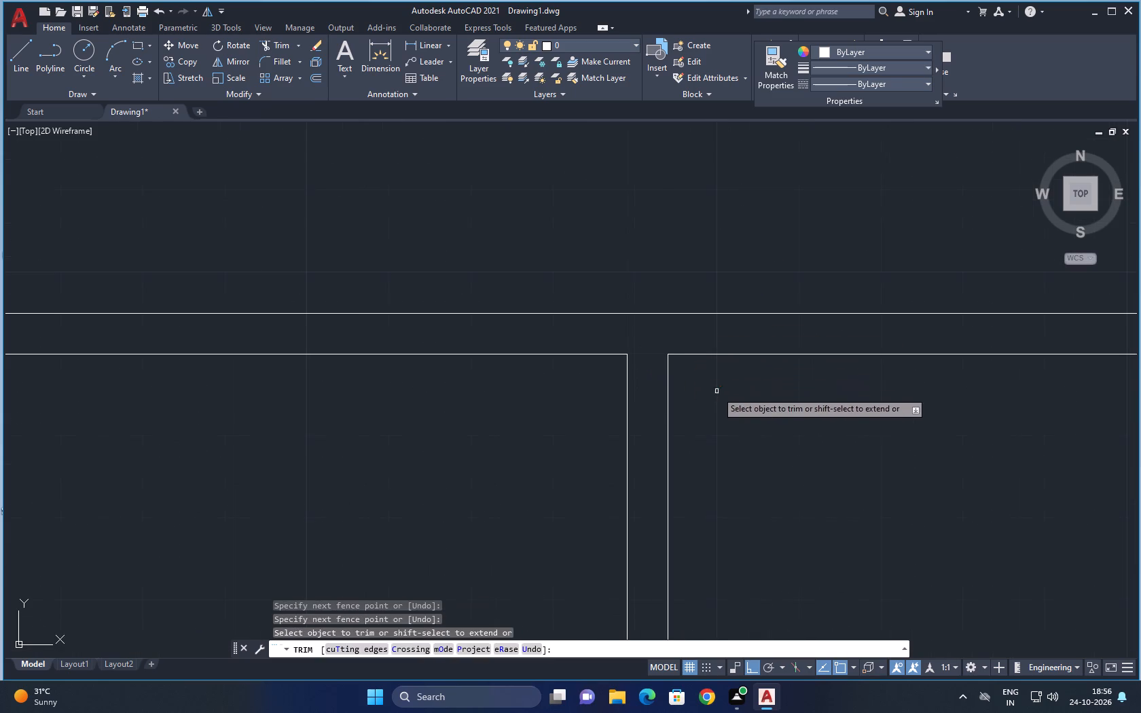
Trim the crossing lines where the third vertical wall meets the top wall to open the T-junction.
middle_click_drag(717, 393, 529, 413)
scroll(698, 402, "down", 3)
scroll(980, 384, "up", 3)
middle_click_drag(945, 439, 621, 323)
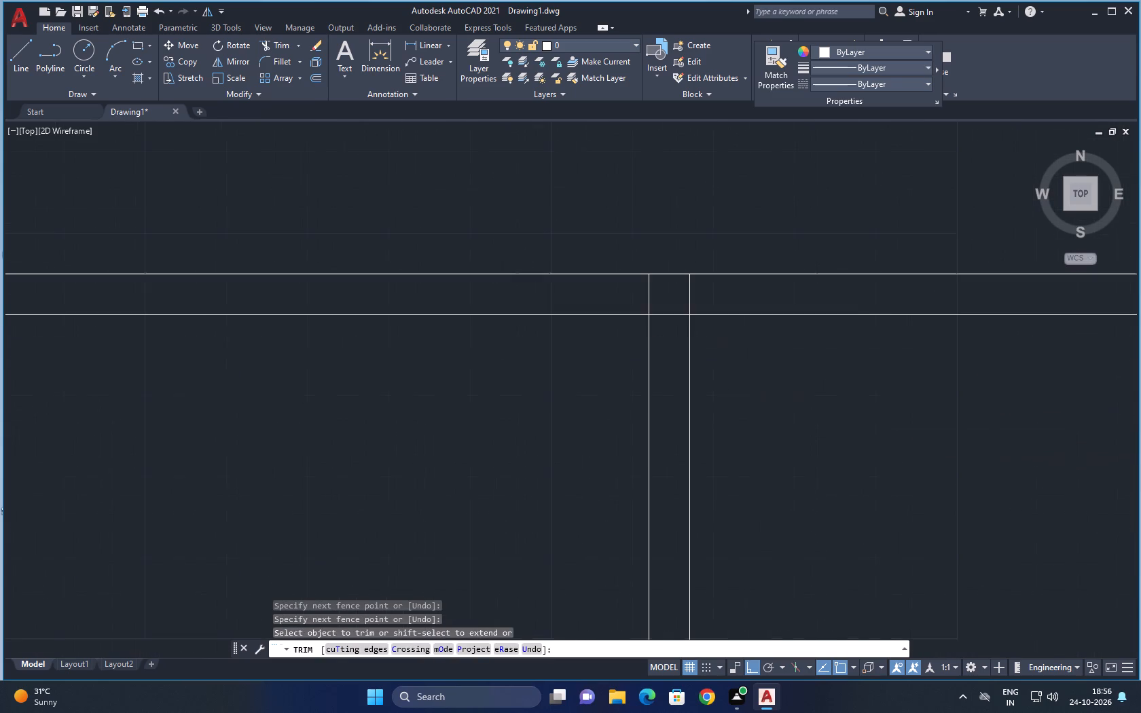
left_click(602, 290)
left_click(762, 301)
left_click(686, 314)
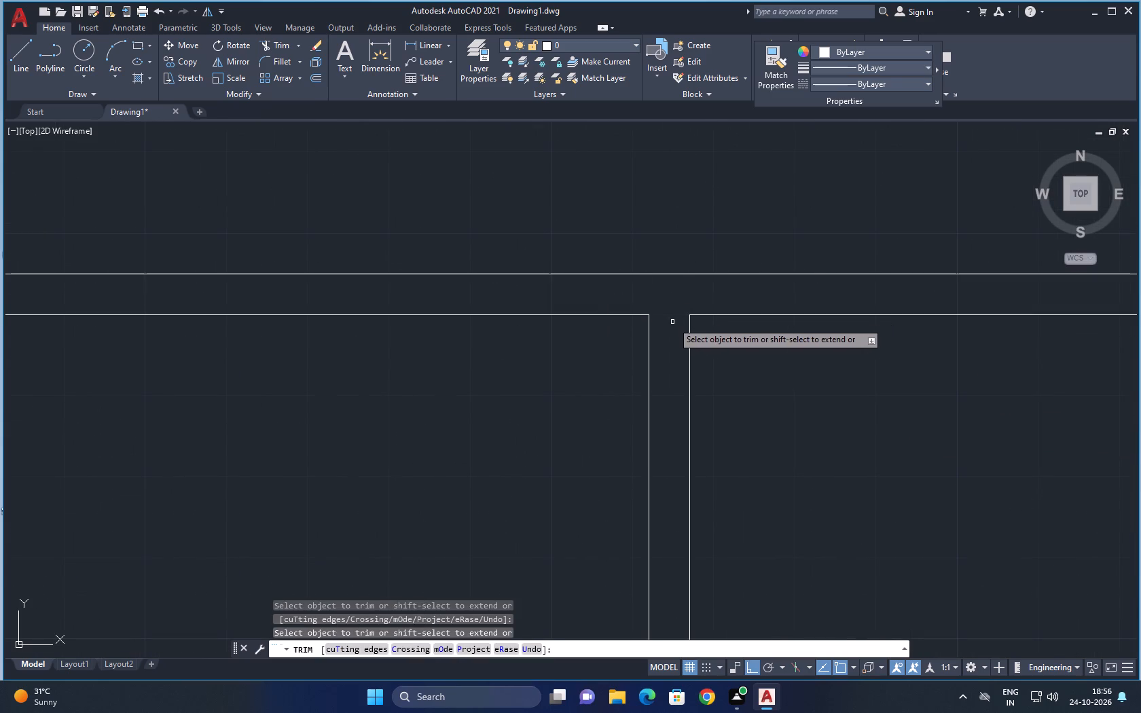
Trim the overlapping inner wall lines at the plan's upper-right corner to leave a clean corner.
scroll(676, 327, "down", 4)
middle_click_drag(810, 363, 755, 333)
scroll(753, 317, "up", 4)
left_click(717, 202)
left_click(740, 235)
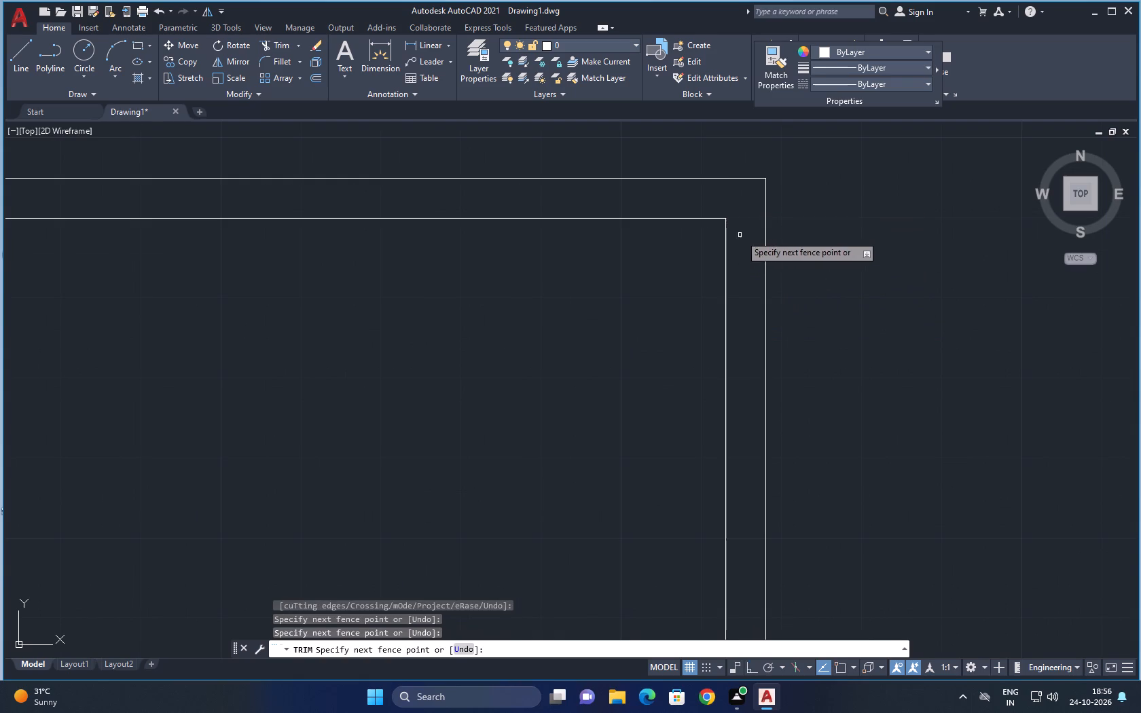
Trim the right wall's inner line across the horizontal cross wall and the cross wall's upper line inside the right wall.
scroll(651, 410, "down", 5)
scroll(665, 441, "up", 5)
left_click(655, 456)
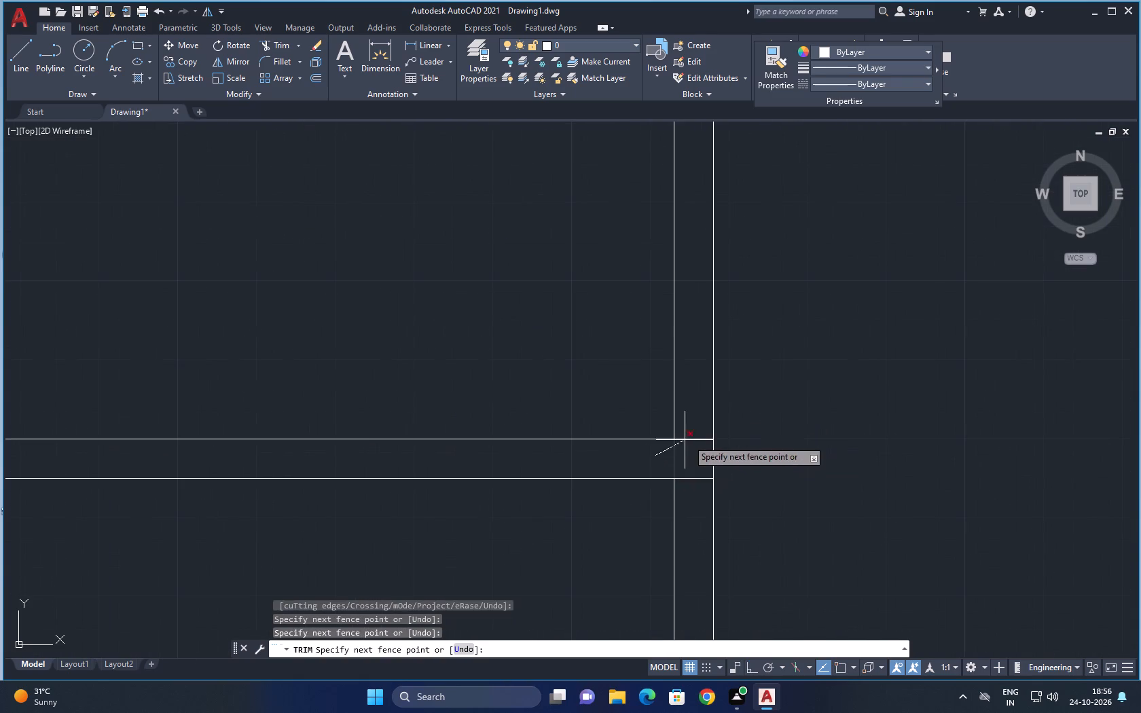
left_click(708, 429)
Trim the third vertical wall's lines across the cross wall and the cross wall's upper line between them.
scroll(703, 463, "down", 4)
scroll(563, 464, "up", 3)
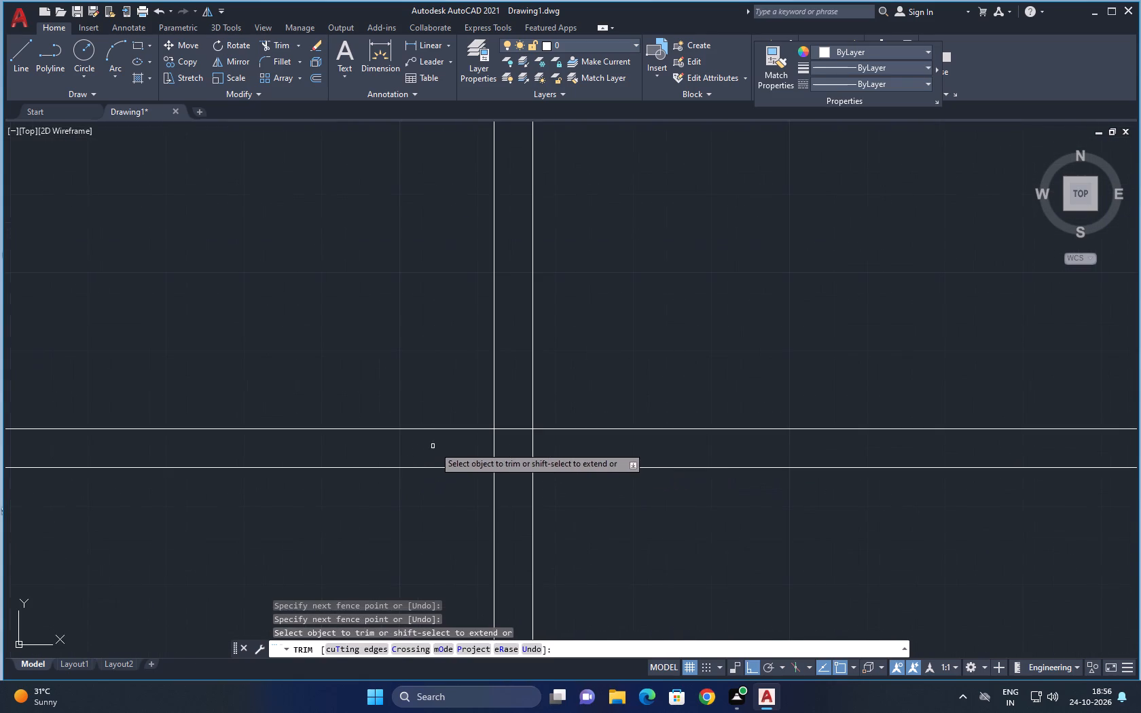
left_click(435, 446)
left_click(601, 448)
left_click(515, 451)
left_click(513, 412)
Trim the second vertical wall's lines across the cross wall and the cross wall's upper line between them.
scroll(587, 431, "down", 4)
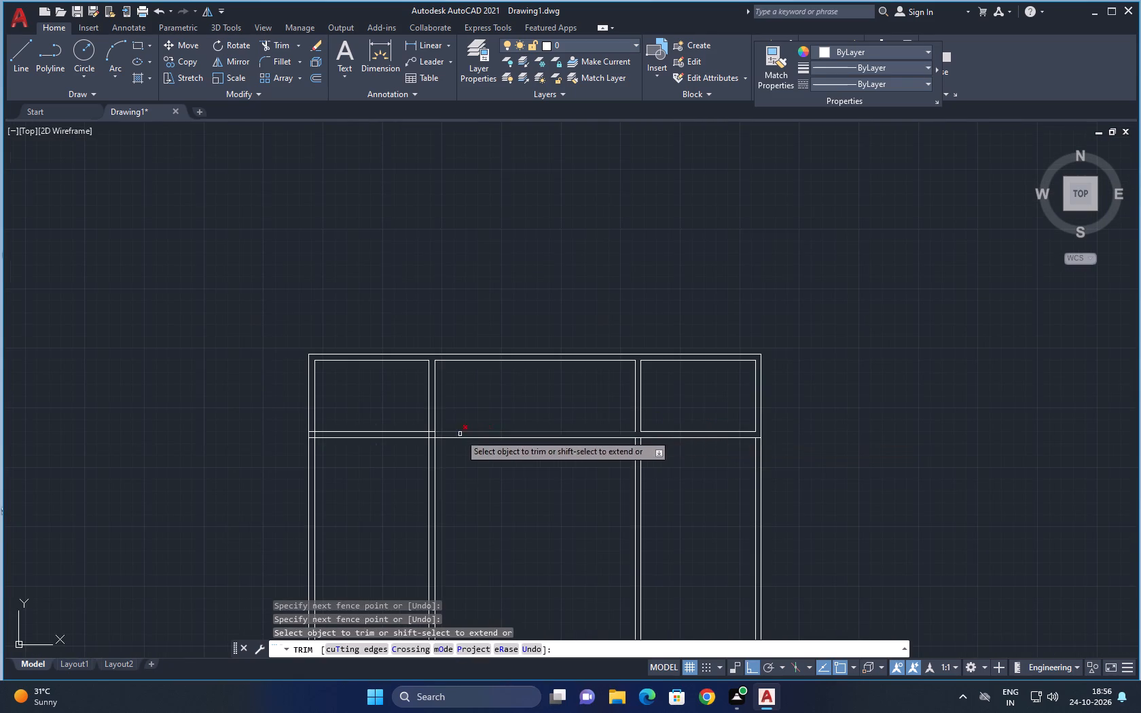
scroll(430, 437, "up", 3)
scroll(373, 443, "up", 1)
left_click(385, 436)
left_click(515, 434)
left_click(465, 415)
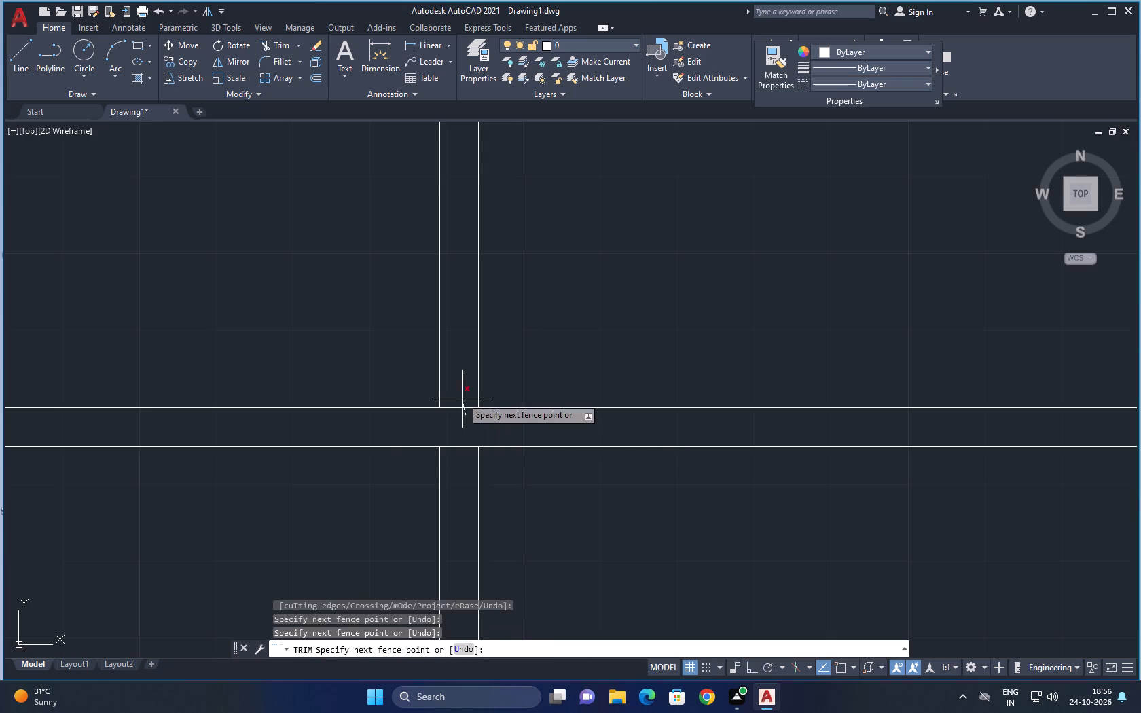
left_click(453, 404)
Trim the left wall's inner line across the cross wall and the cross wall's upper line inside the left wall.
scroll(541, 408, "down", 4)
scroll(467, 394, "up", 3)
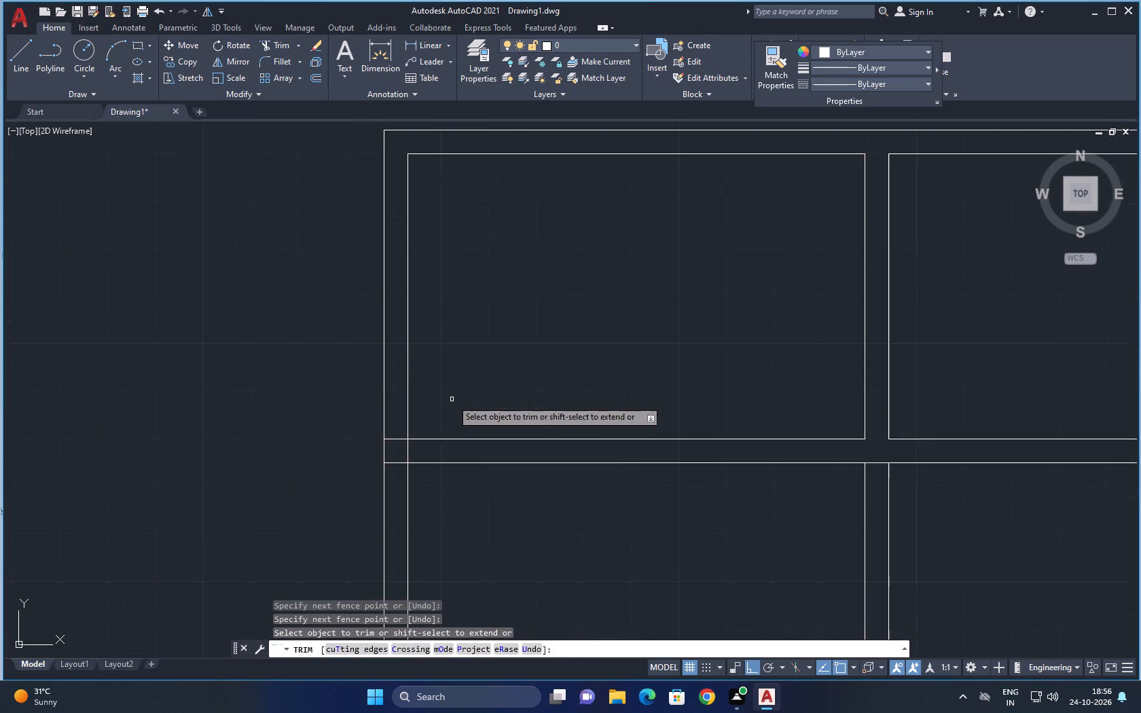
scroll(414, 438, "up", 2)
left_click(404, 475)
left_click(365, 431)
scroll(400, 428, "down", 3)
key("Escape")
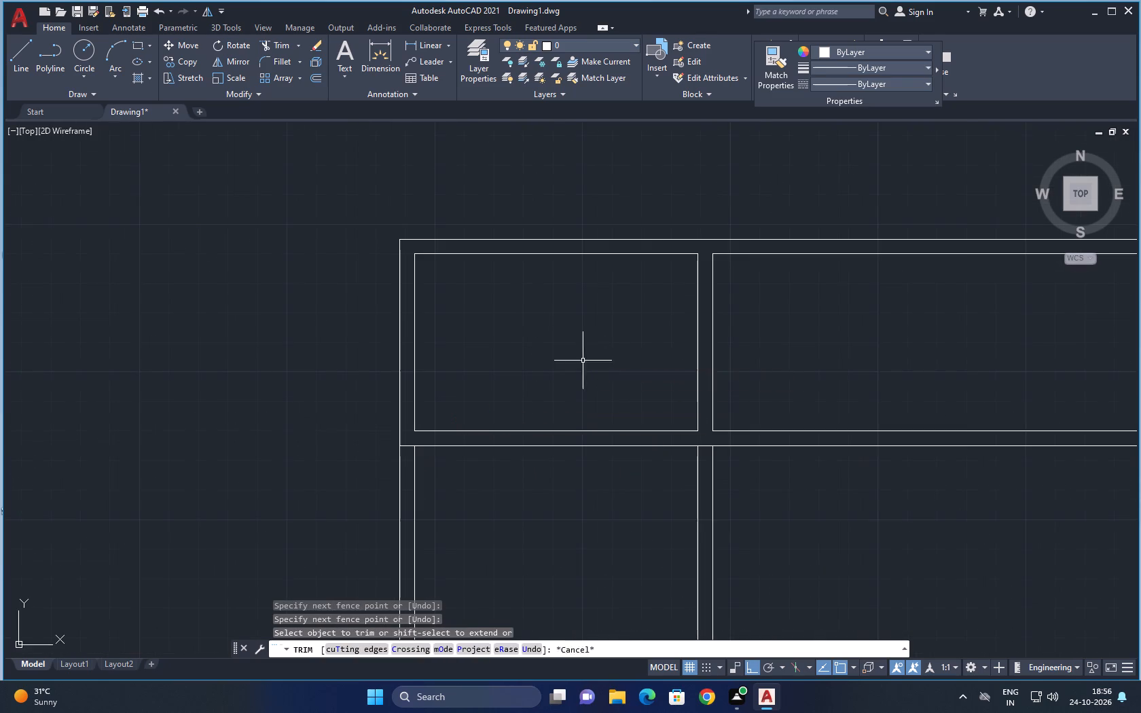
Trim the horizontal cross wall's lower line where it runs inside the left wall.
scroll(580, 362, "down", 4)
middle_click_drag(621, 407, 543, 388)
scroll(616, 356, "up", 1)
middle_click(581, 403)
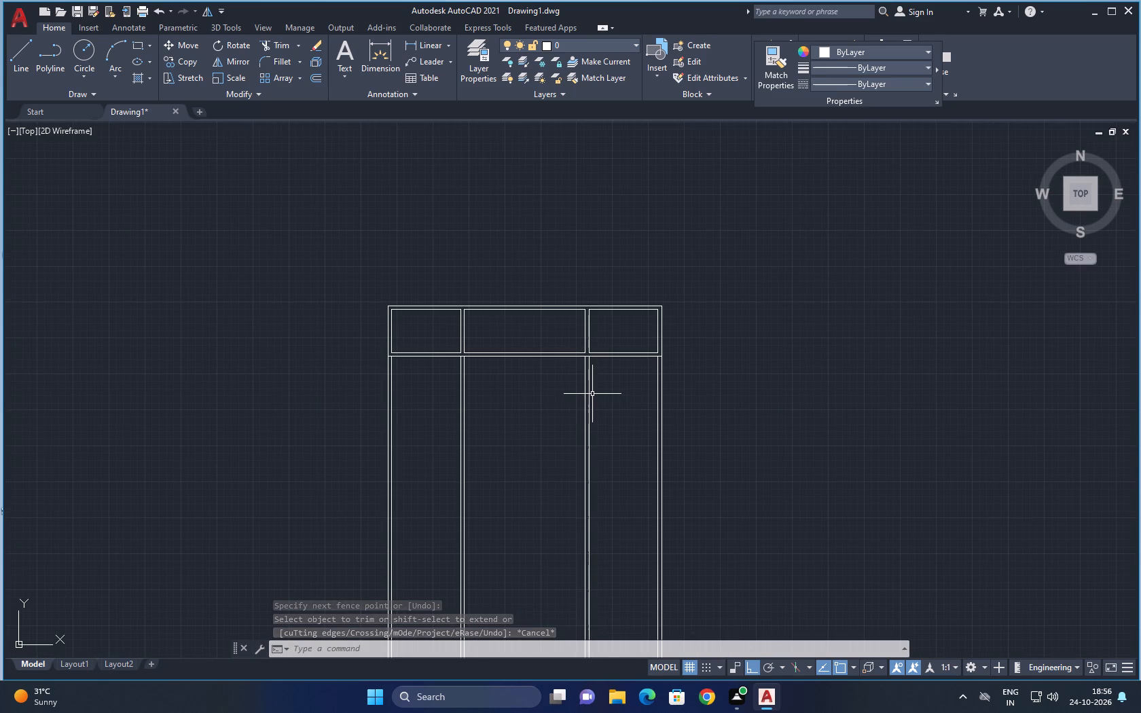
middle_click_drag(588, 399, 604, 418)
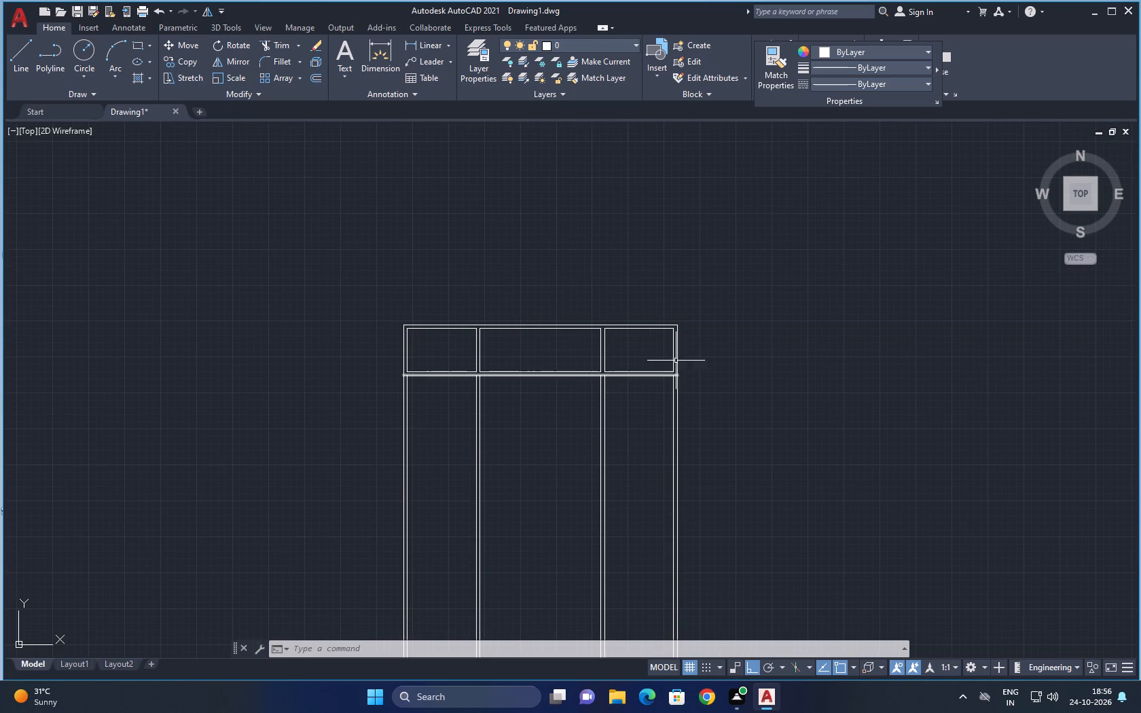
scroll(390, 397, "up", 1)
type("TR")
key("space")
scroll(397, 344, "up", 3)
left_click(447, 421)
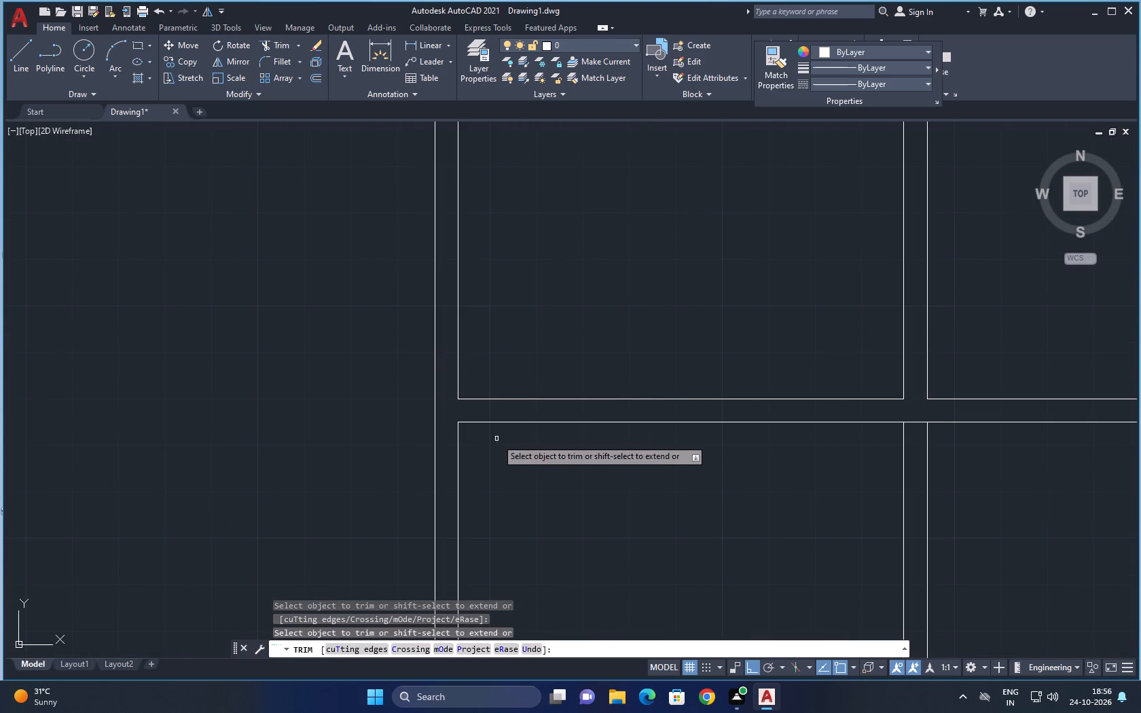
Trim away the second and third vertical walls' lines below the cross wall.
scroll(497, 439, "down", 3)
left_click(583, 508)
left_click(869, 469)
middle_click_drag(670, 530, 603, 461)
key("Escape")
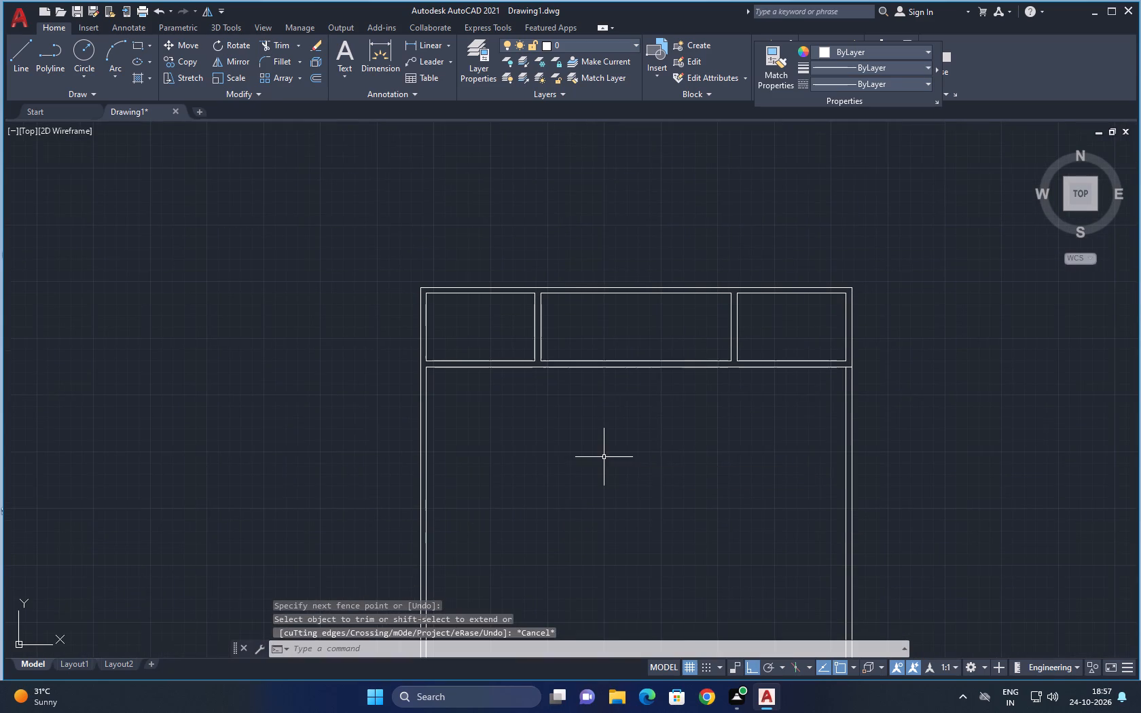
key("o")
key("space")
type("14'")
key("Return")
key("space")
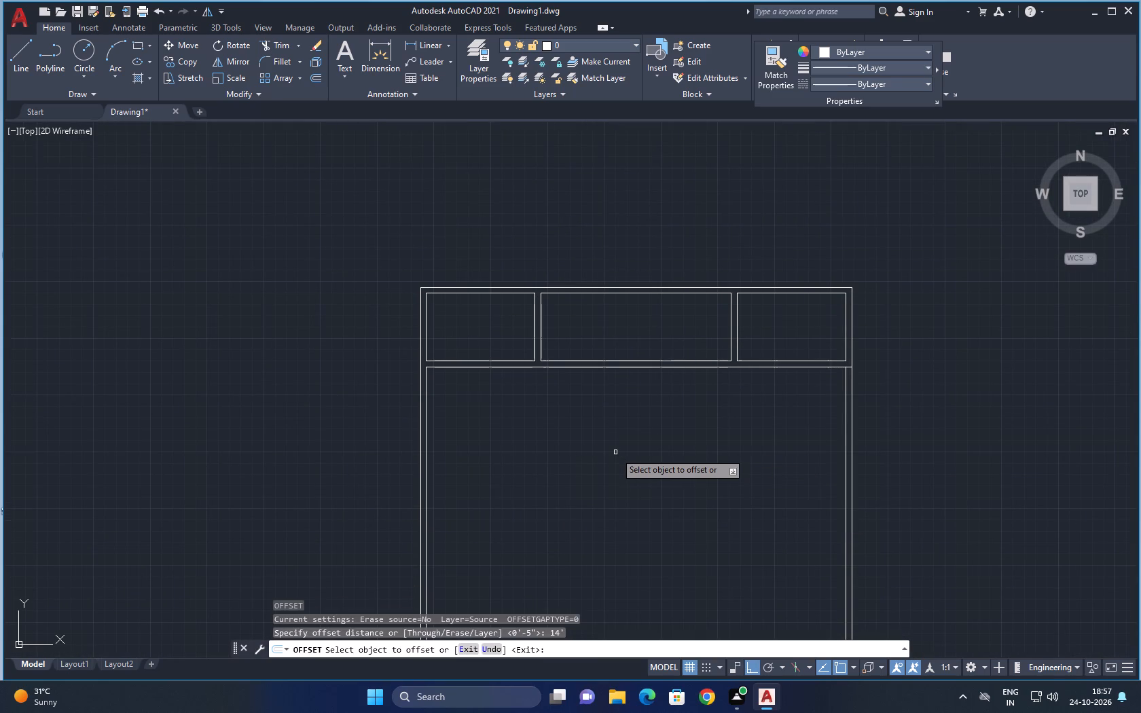
Offset the left wall's inner line 14'6" into the plan below the cross wall.
key("space")
type("14'6\"")
key("Return")
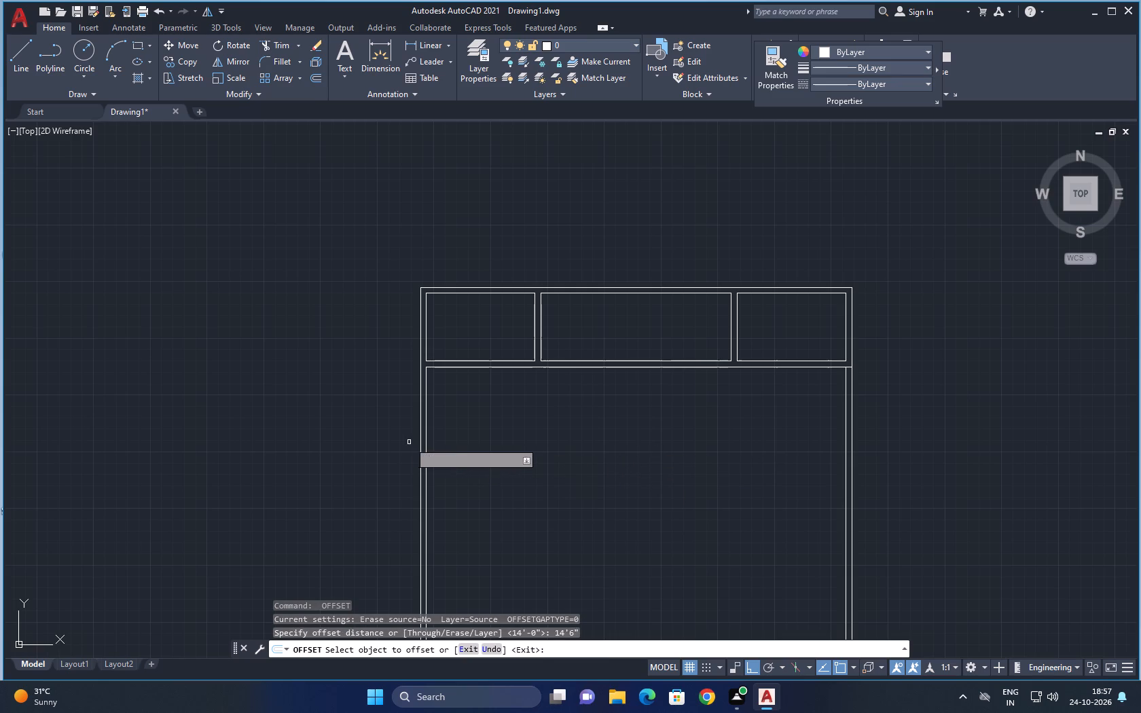
left_click(424, 433)
left_click(535, 433)
middle_click_drag(535, 503, 488, 500)
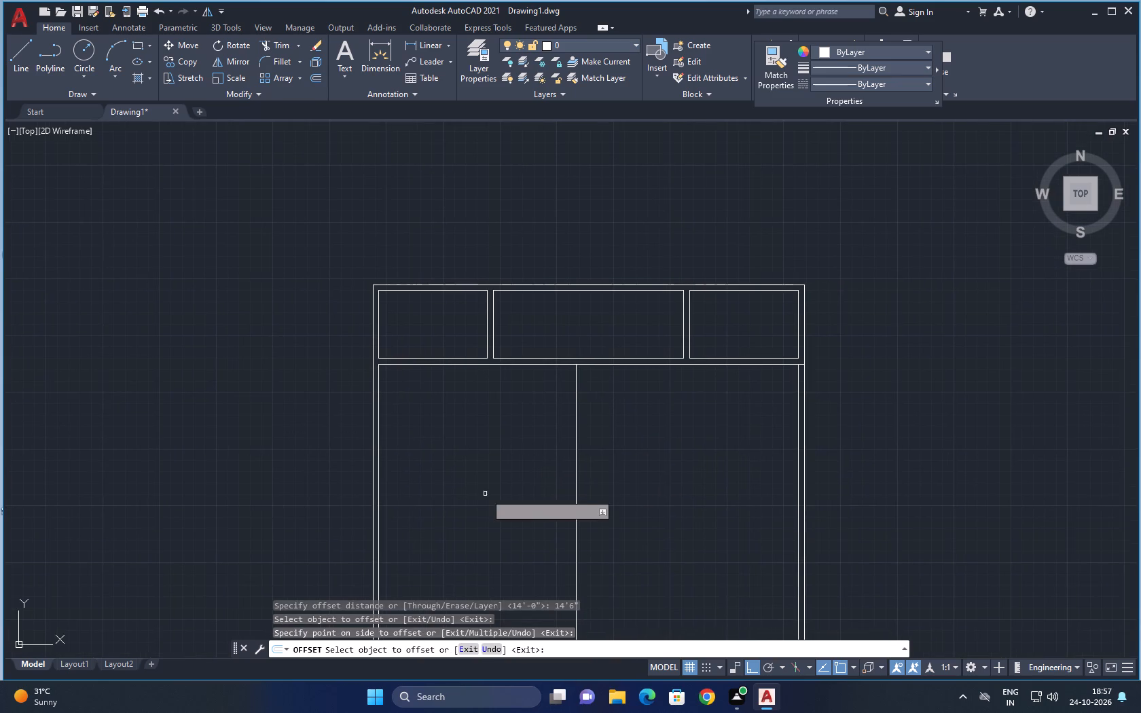
key("space")
Offset the new middle vertical line 5" toward the right wall.
key("space")
type("5\"")
key("Return")
left_click(575, 453)
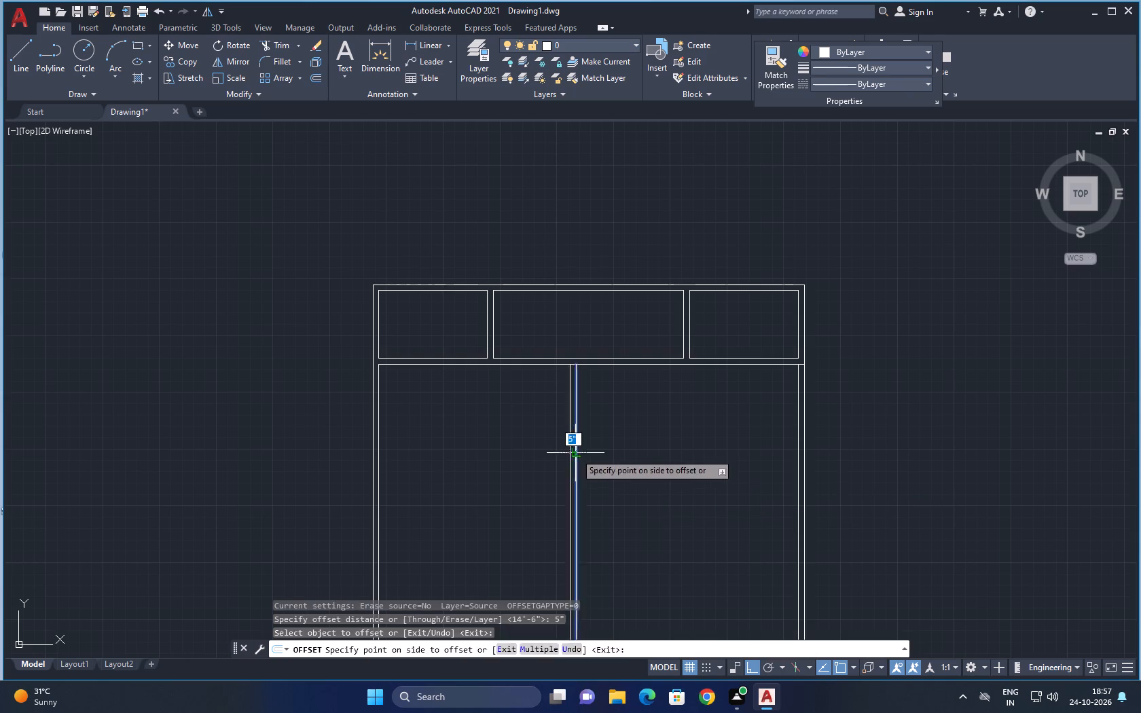
left_click(623, 456)
middle_click_drag(657, 505, 621, 501)
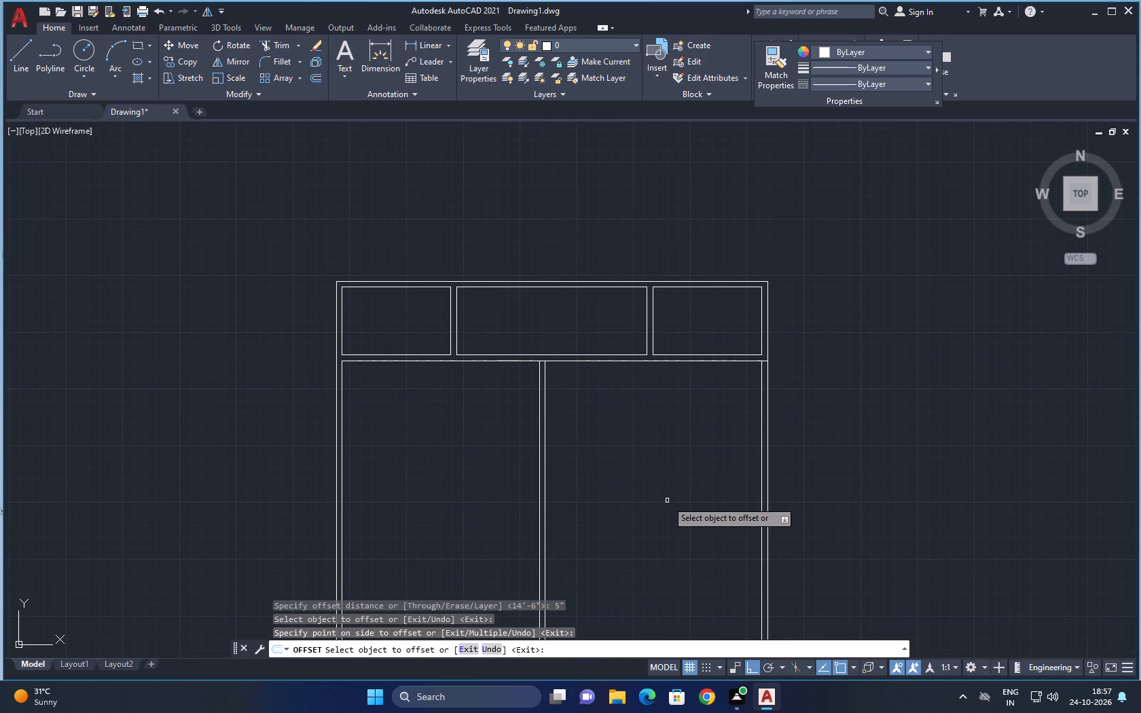
key("Escape")
Erase the left line of the new middle wall below the cross wall.
middle_click_drag(585, 398, 579, 409)
scroll(584, 399, "down", 2)
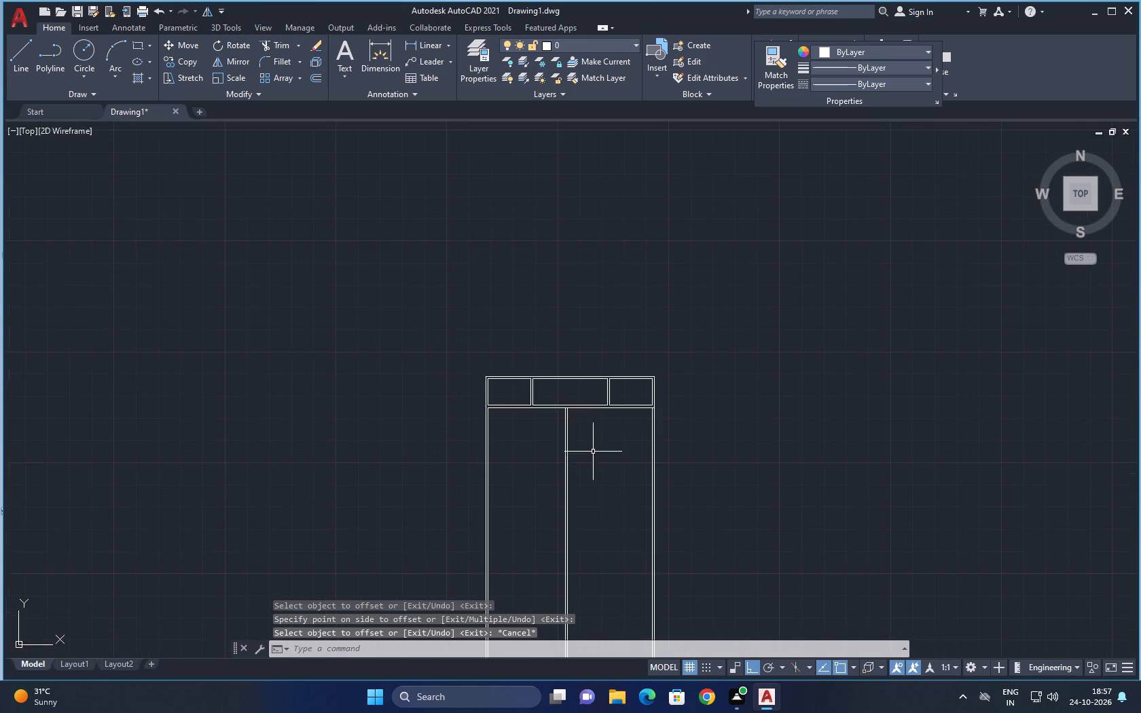
middle_click_drag(604, 483, 553, 474)
scroll(604, 483, "down", 1)
scroll(489, 443, "up", 2)
middle_click_drag(587, 464, 528, 456)
scroll(515, 437, "up", 3)
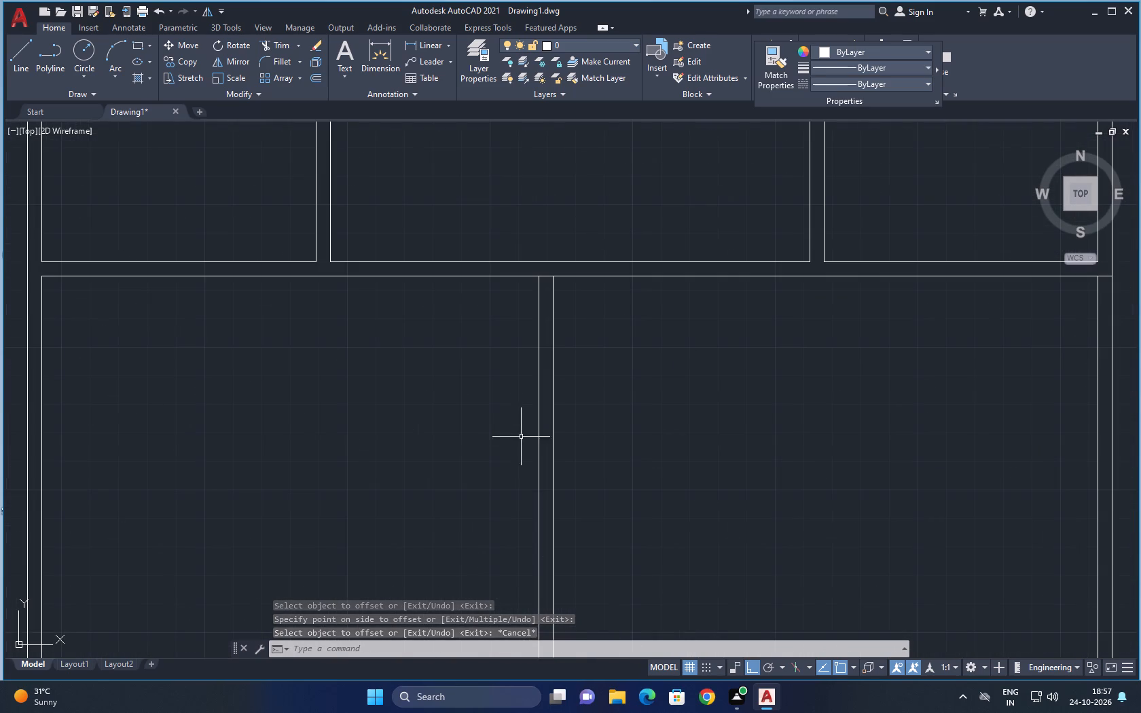
left_click(547, 445)
left_click(528, 442)
key("Delete")
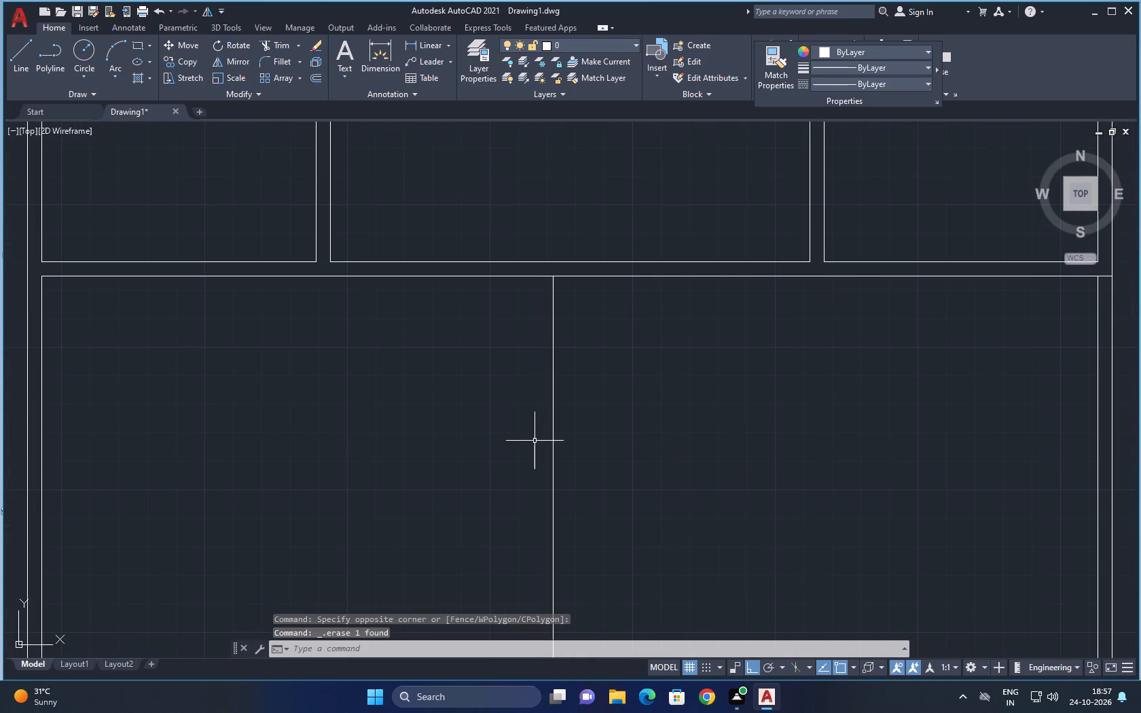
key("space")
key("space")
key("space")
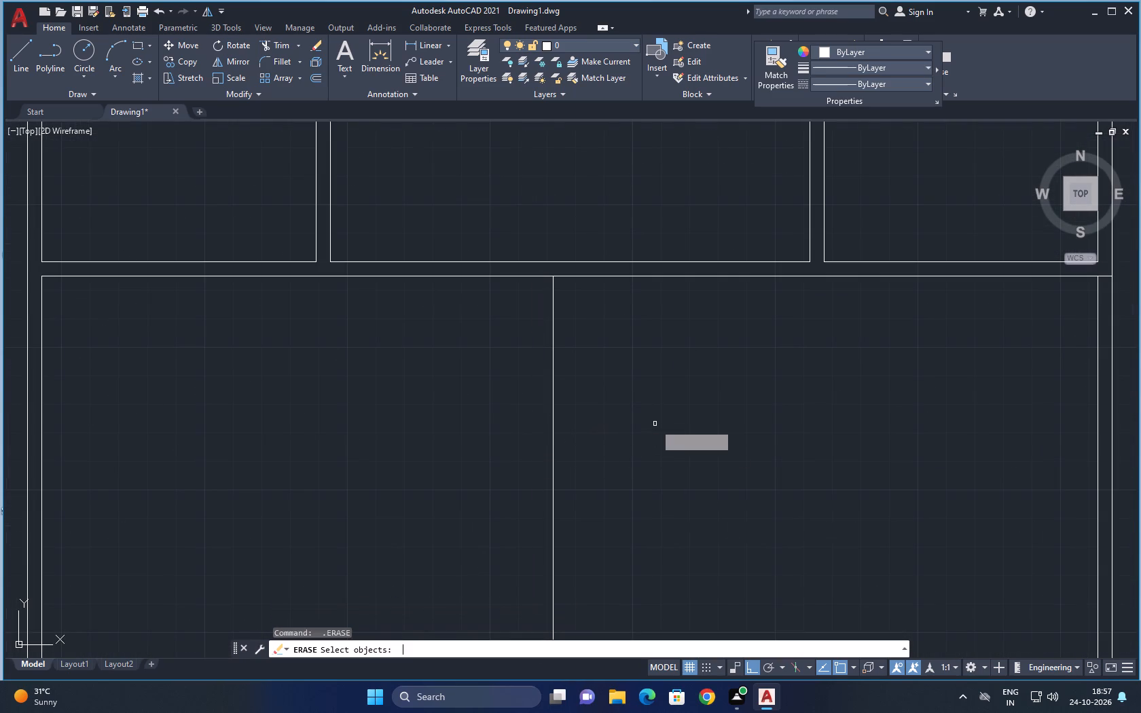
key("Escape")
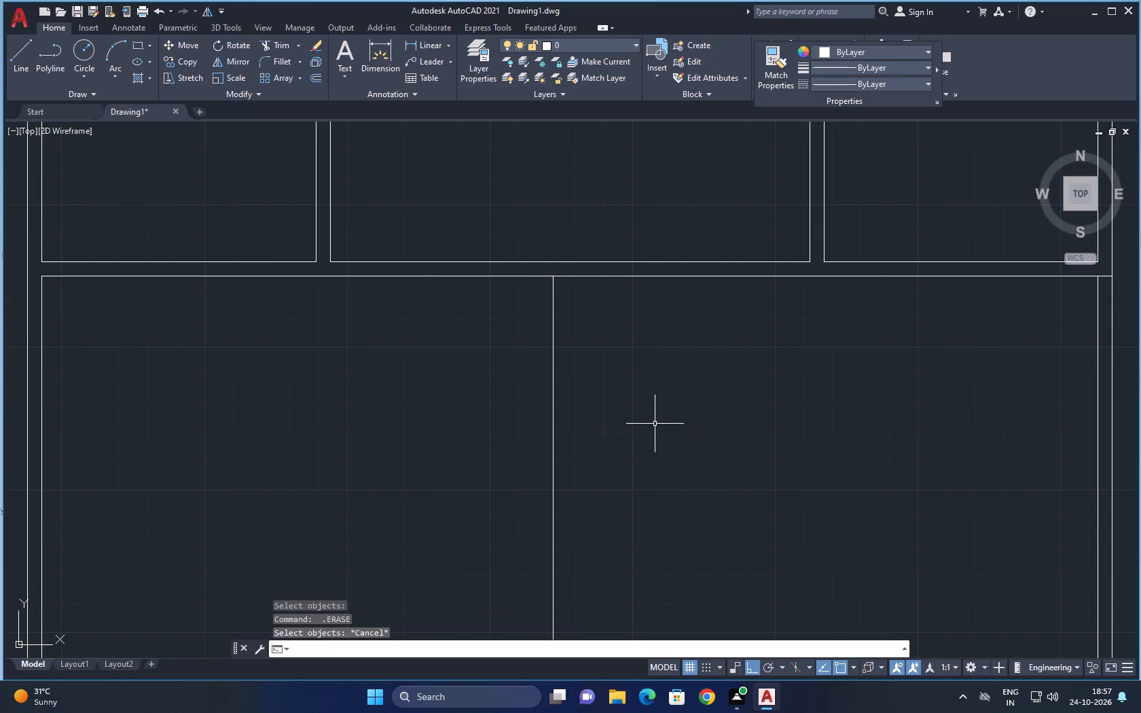
Offset the remaining middle wall line 5" toward the right wall.
key("o")
key("Return")
type("5\"")
key("Return")
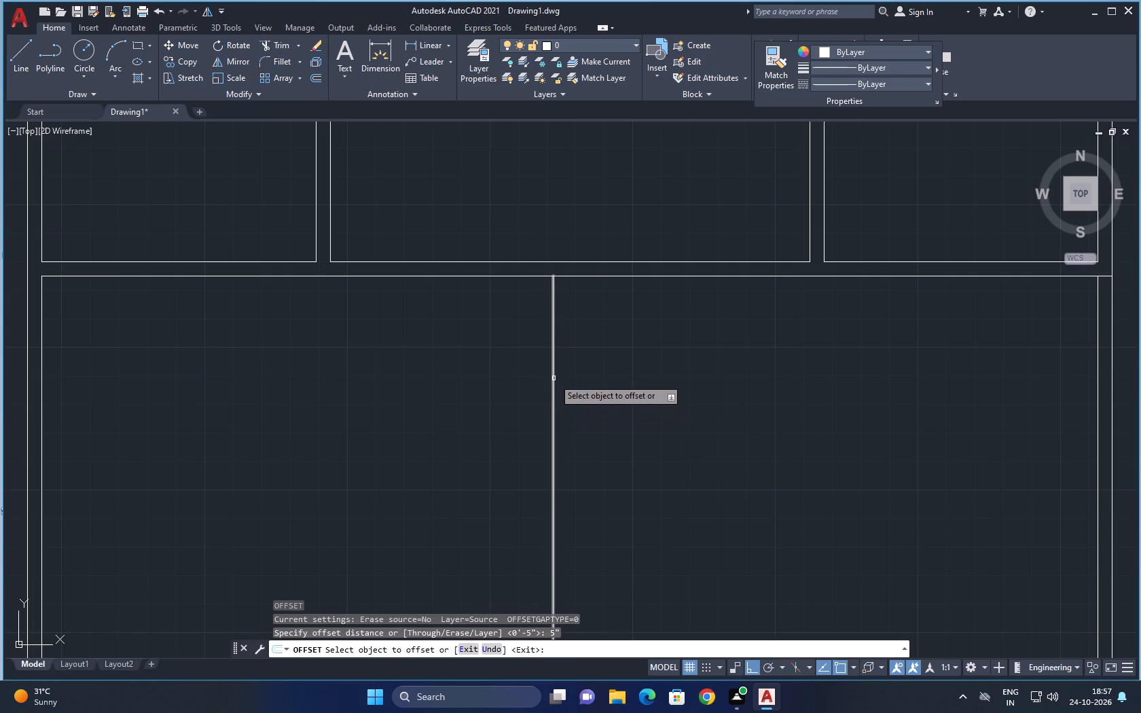
left_click(551, 378)
left_click(642, 385)
scroll(666, 401, "down", 3)
middle_click_drag(683, 424, 634, 396)
key("Escape")
Trim the cross wall's lower line between the two lines of the new middle wall.
scroll(631, 392, "up", 1)
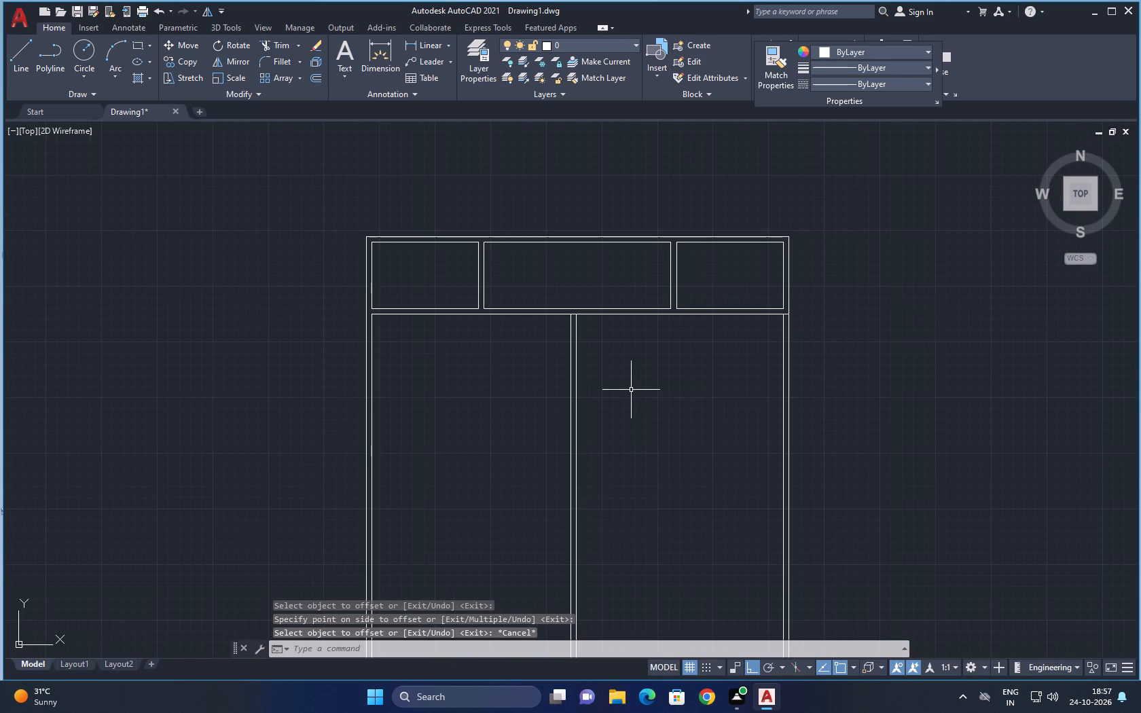
type("TR")
key("space")
scroll(584, 280, "up", 2)
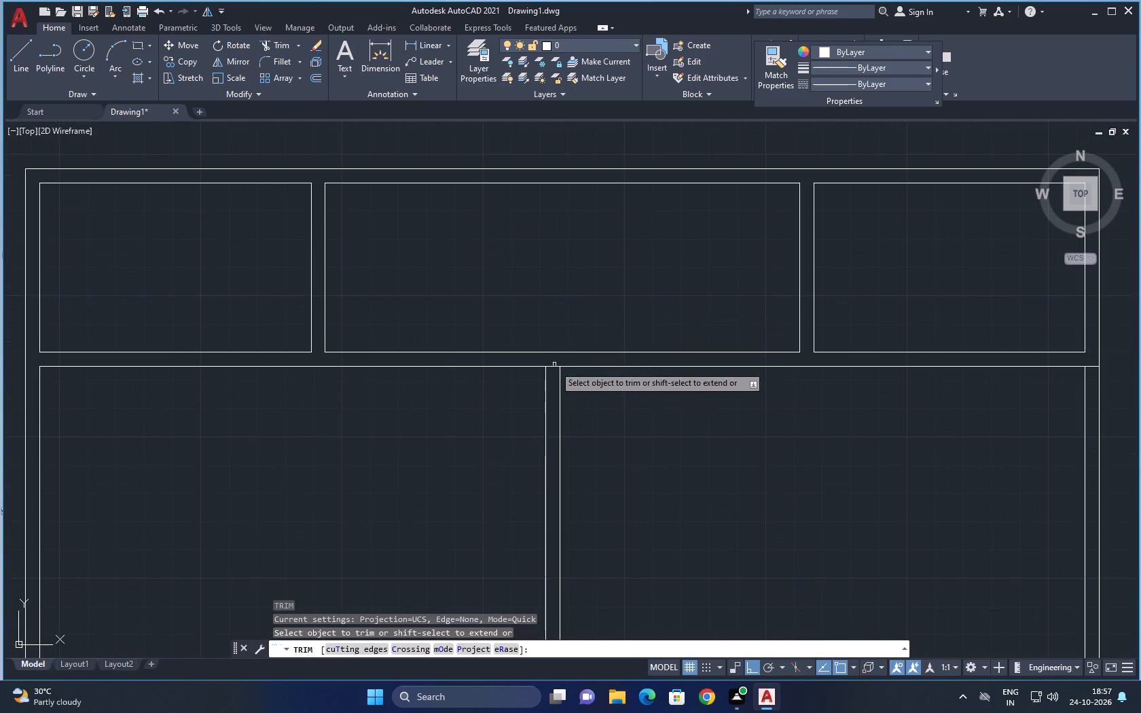
scroll(554, 366, "up", 1)
left_click(554, 366)
key("Escape")
Offset the cross wall's lower line 11'6" downward on both sides of the middle wall.
scroll(585, 354, "down", 2)
middle_click_drag(633, 418, 622, 358)
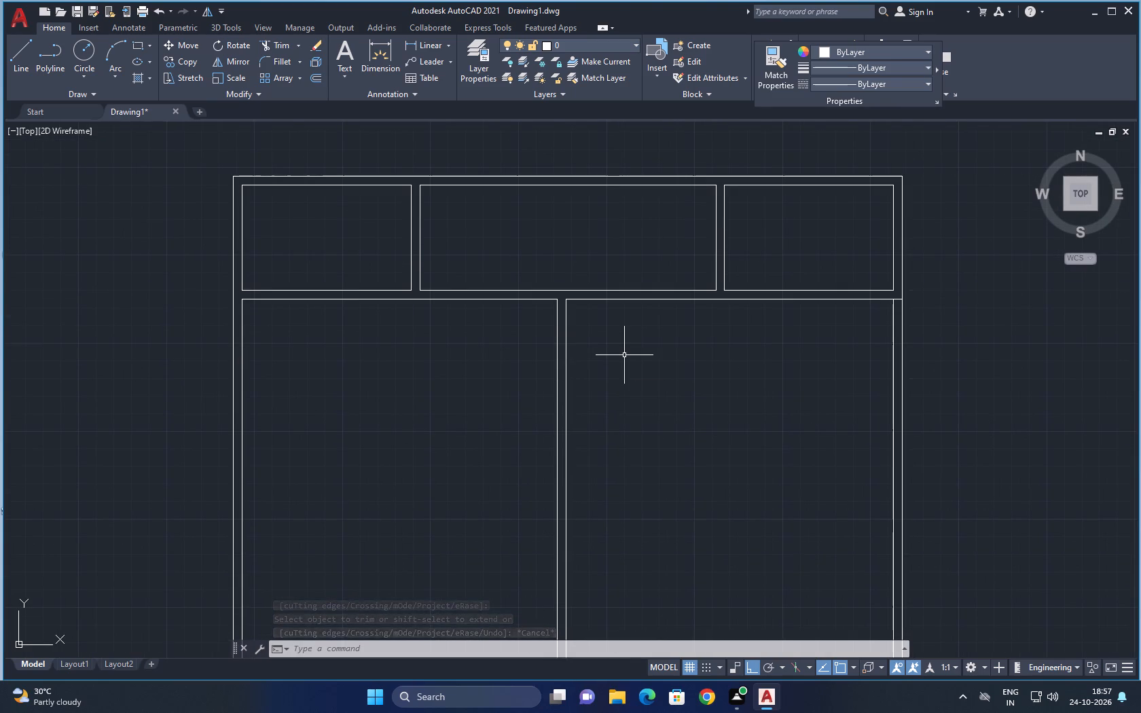
type("O 11'6\"")
key("Return")
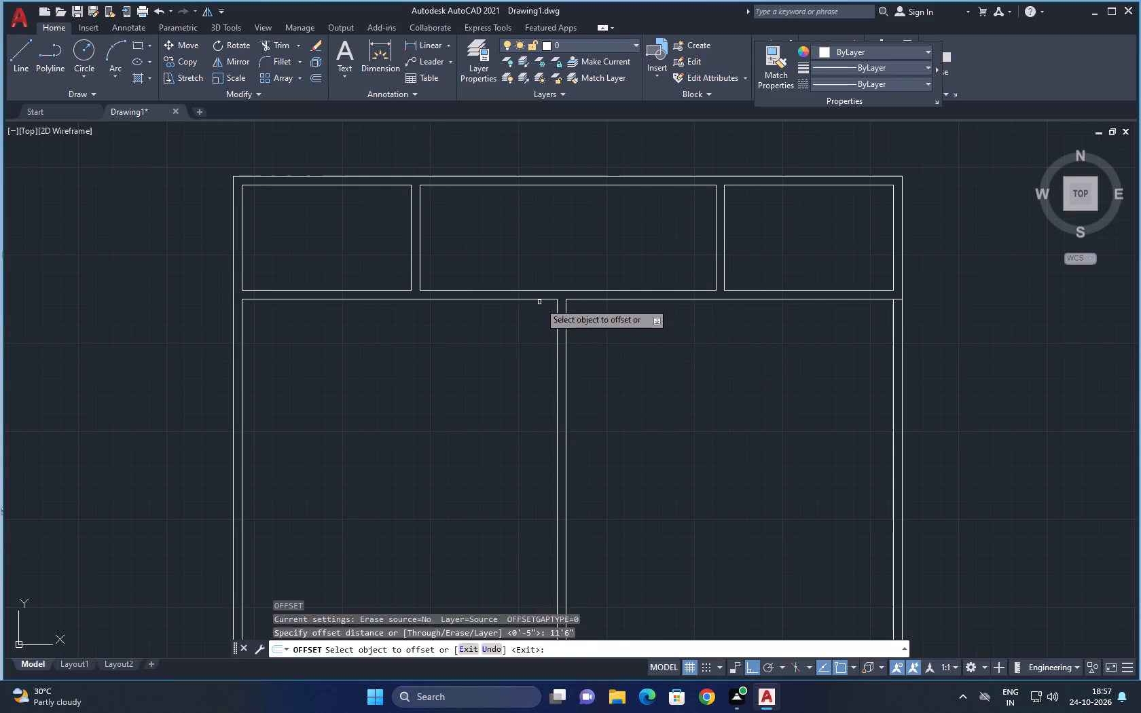
left_click(537, 299)
left_click(463, 500)
middle_click_drag(559, 571, 541, 540)
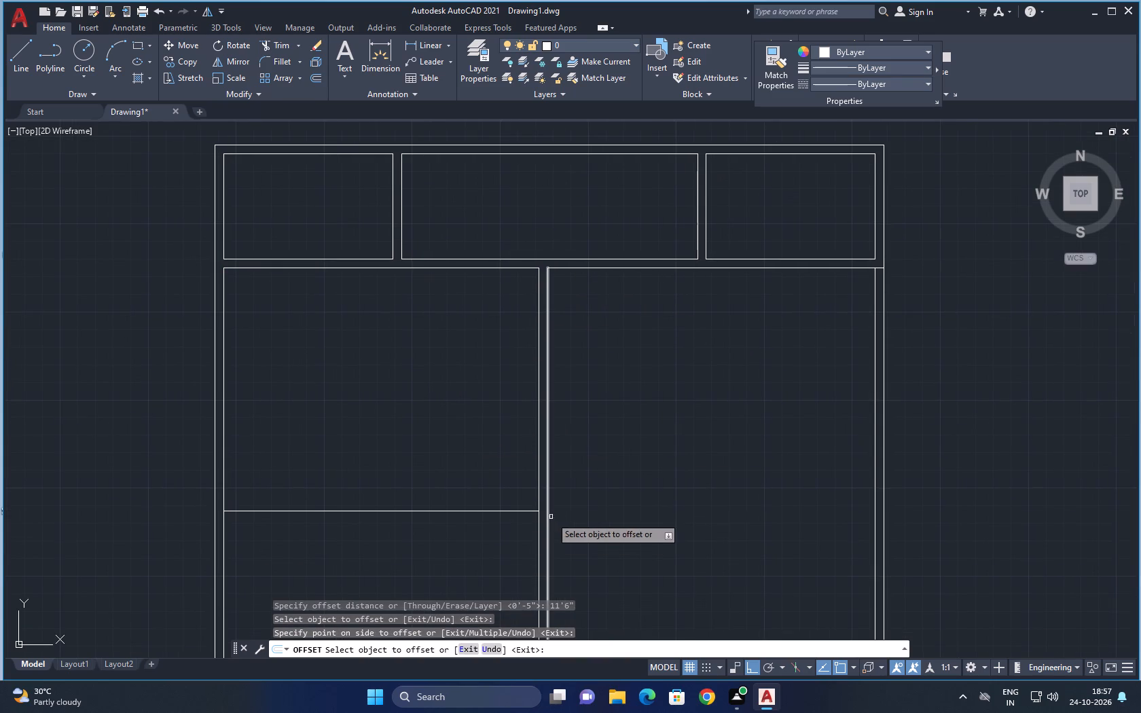
left_click(621, 268)
left_click_drag(565, 496, 568, 488)
middle_click_drag(569, 572, 583, 496)
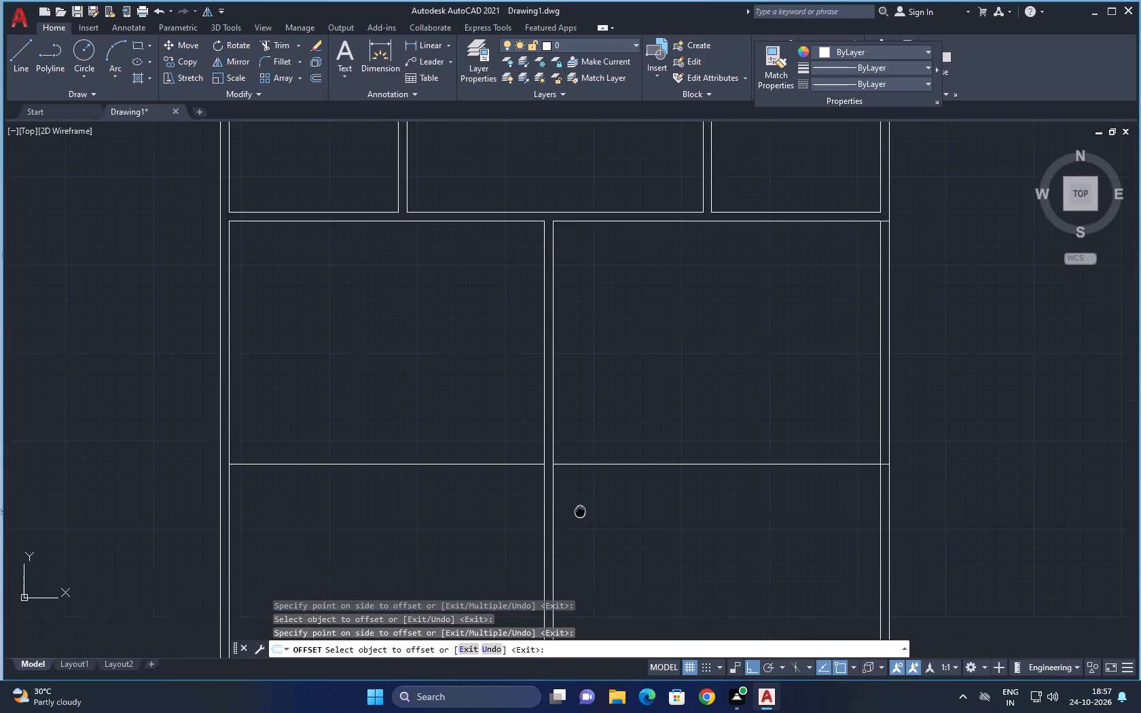
middle_click_drag(583, 496, 587, 467)
key("space")
Offset the two new horizontal lines 5" downward on both sides of the middle wall.
key("space")
type("5\"")
key("Return")
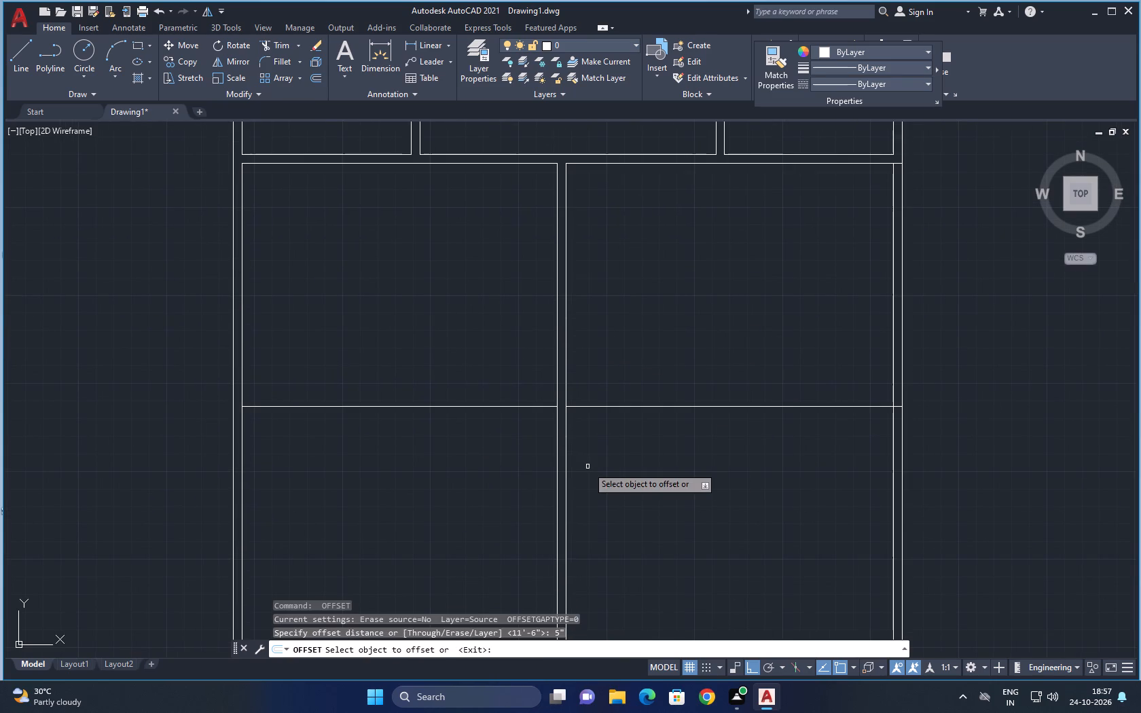
left_click(479, 407)
left_click_drag(475, 477, 478, 467)
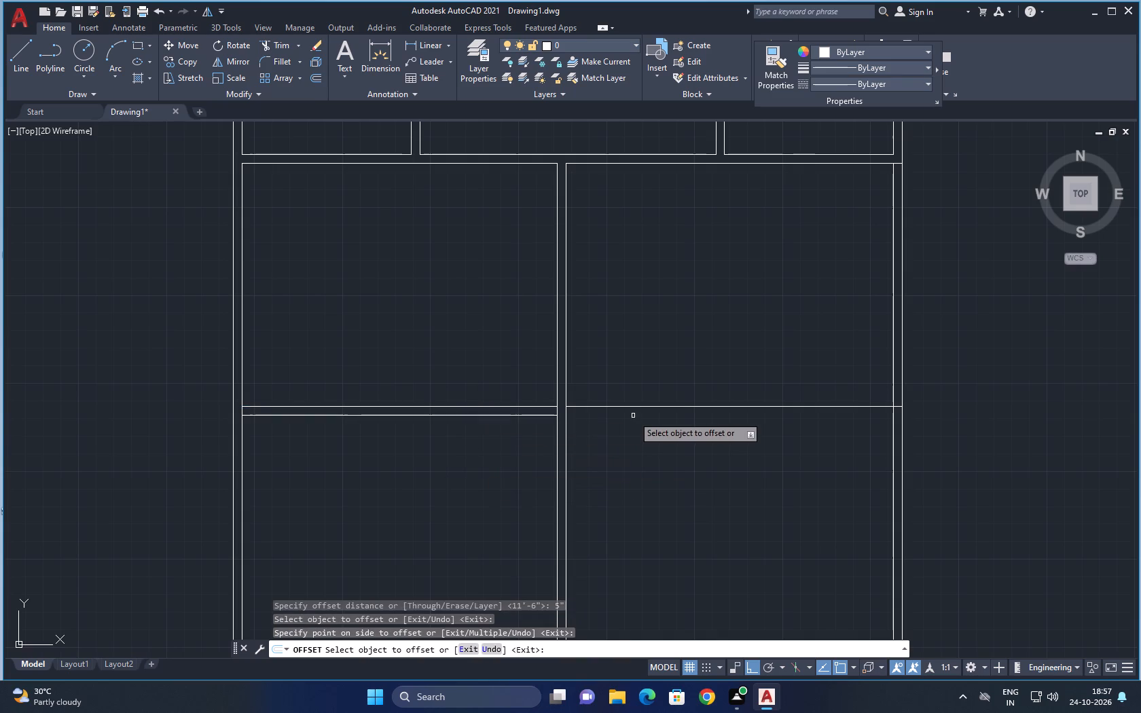
left_click(626, 405)
left_click(614, 436)
key("Escape")
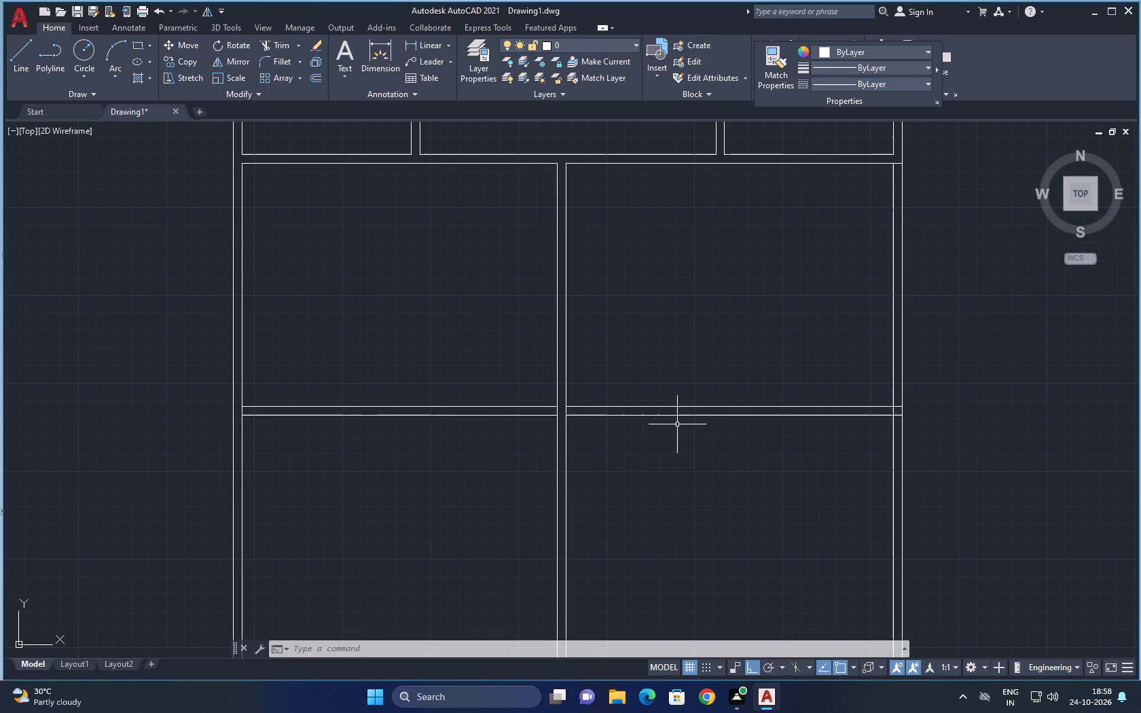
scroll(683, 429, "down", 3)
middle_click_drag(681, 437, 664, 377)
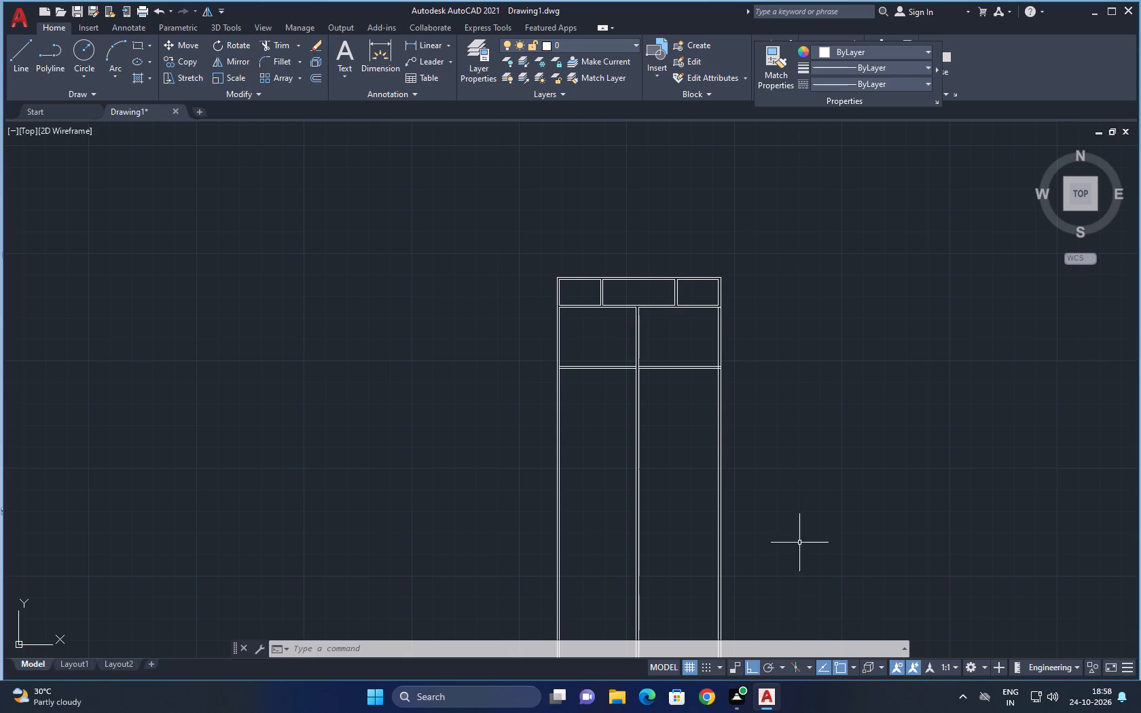
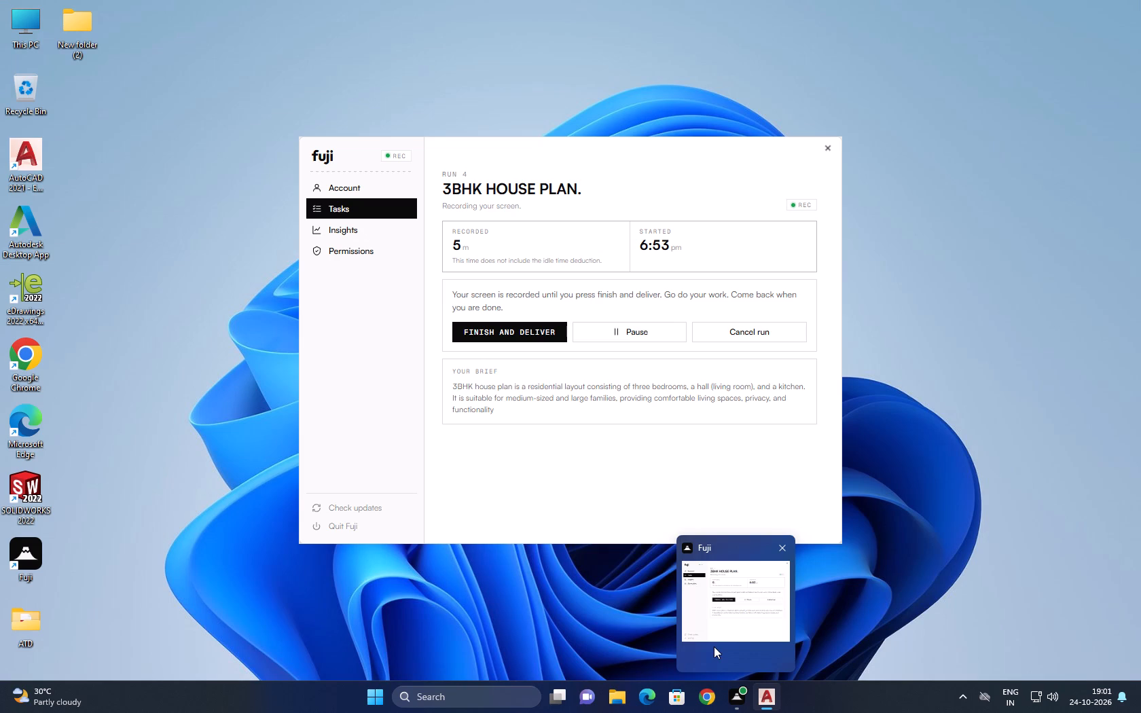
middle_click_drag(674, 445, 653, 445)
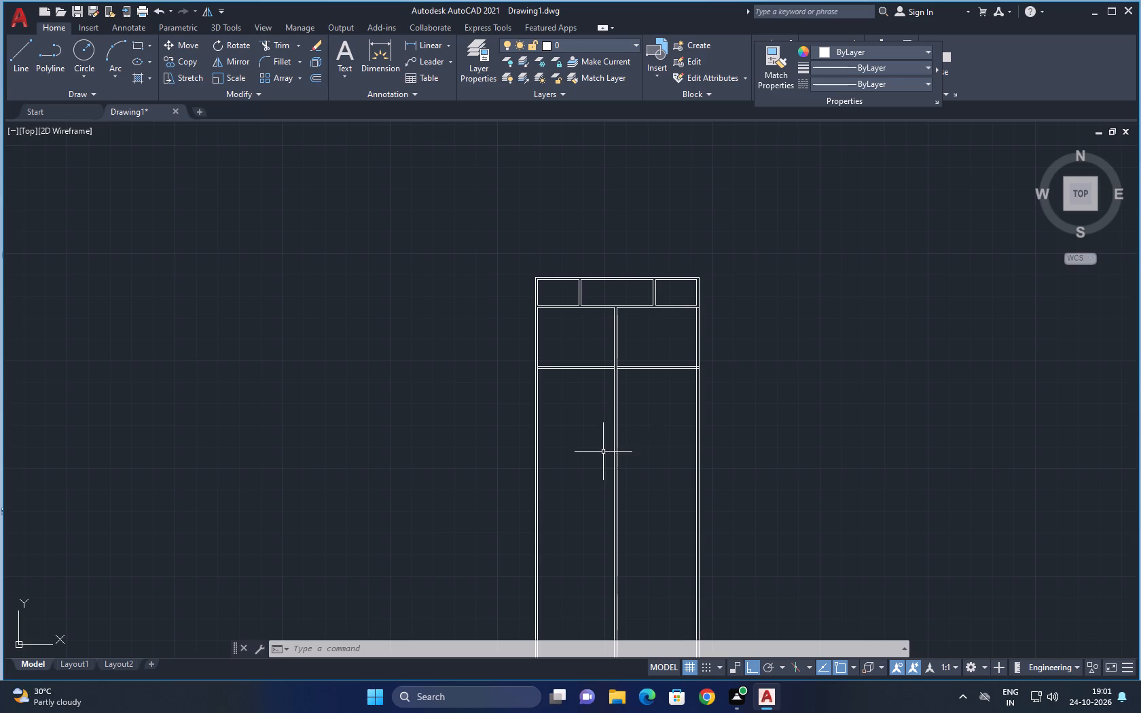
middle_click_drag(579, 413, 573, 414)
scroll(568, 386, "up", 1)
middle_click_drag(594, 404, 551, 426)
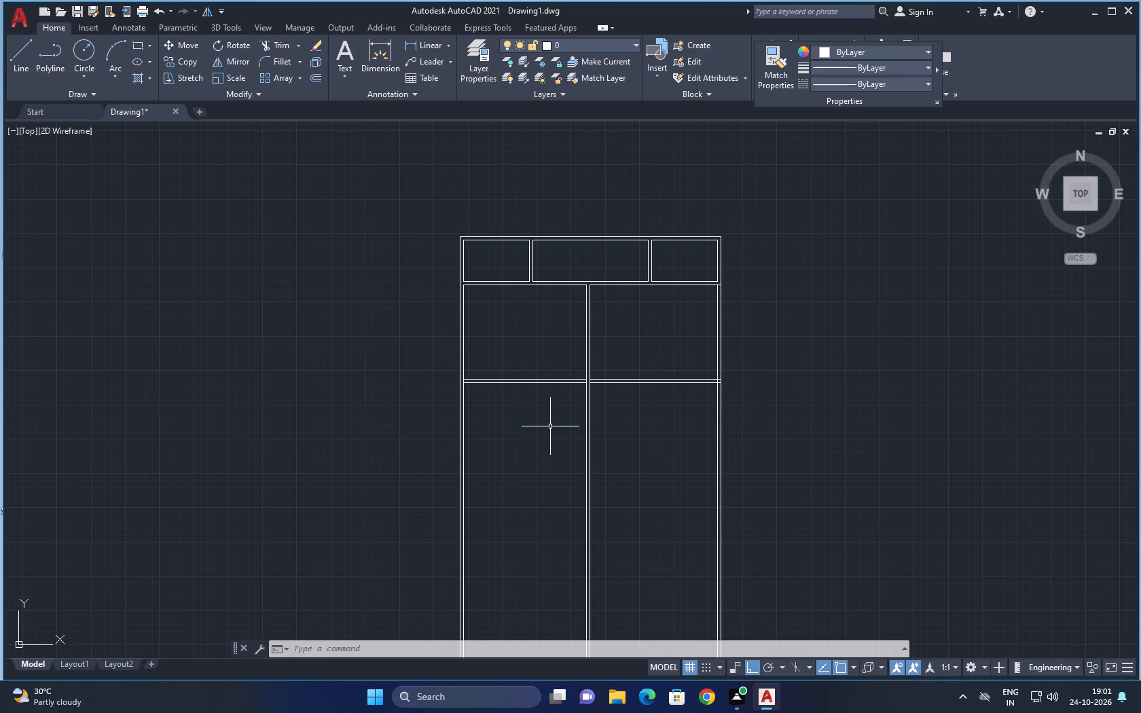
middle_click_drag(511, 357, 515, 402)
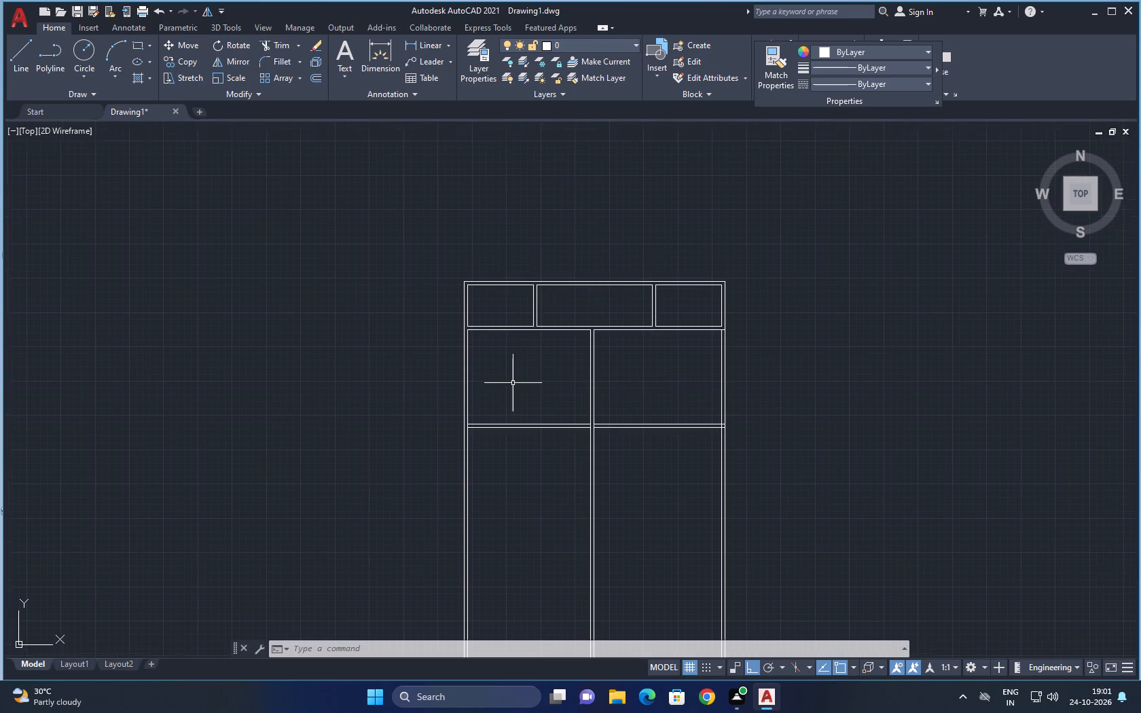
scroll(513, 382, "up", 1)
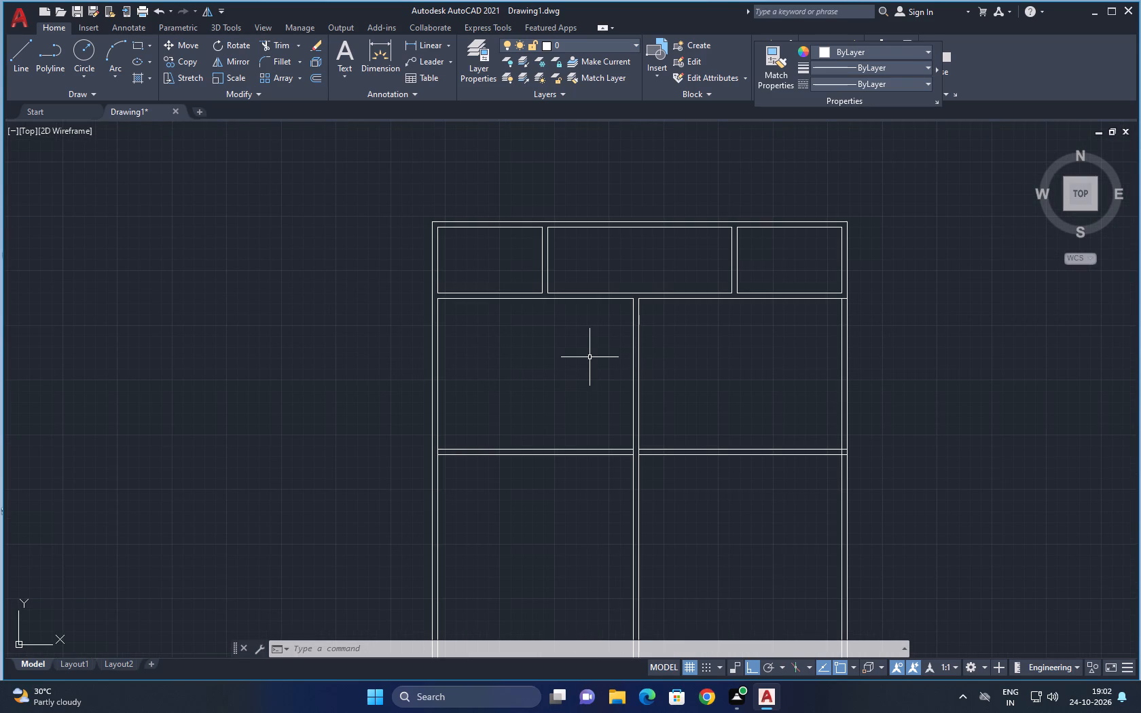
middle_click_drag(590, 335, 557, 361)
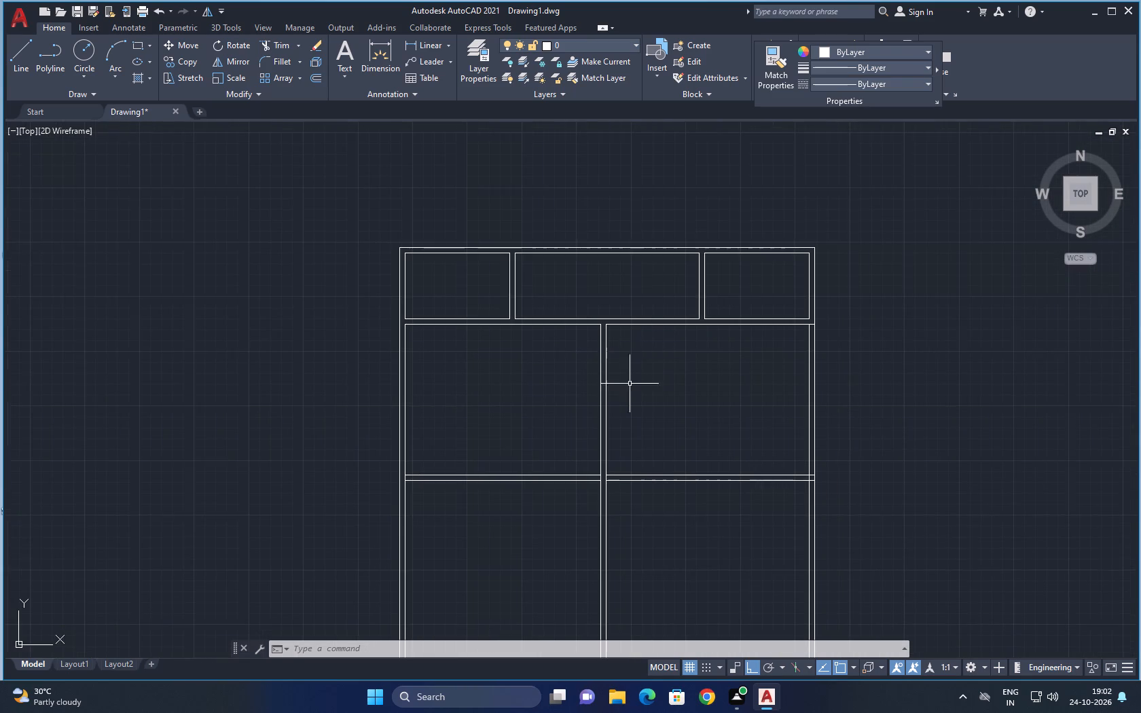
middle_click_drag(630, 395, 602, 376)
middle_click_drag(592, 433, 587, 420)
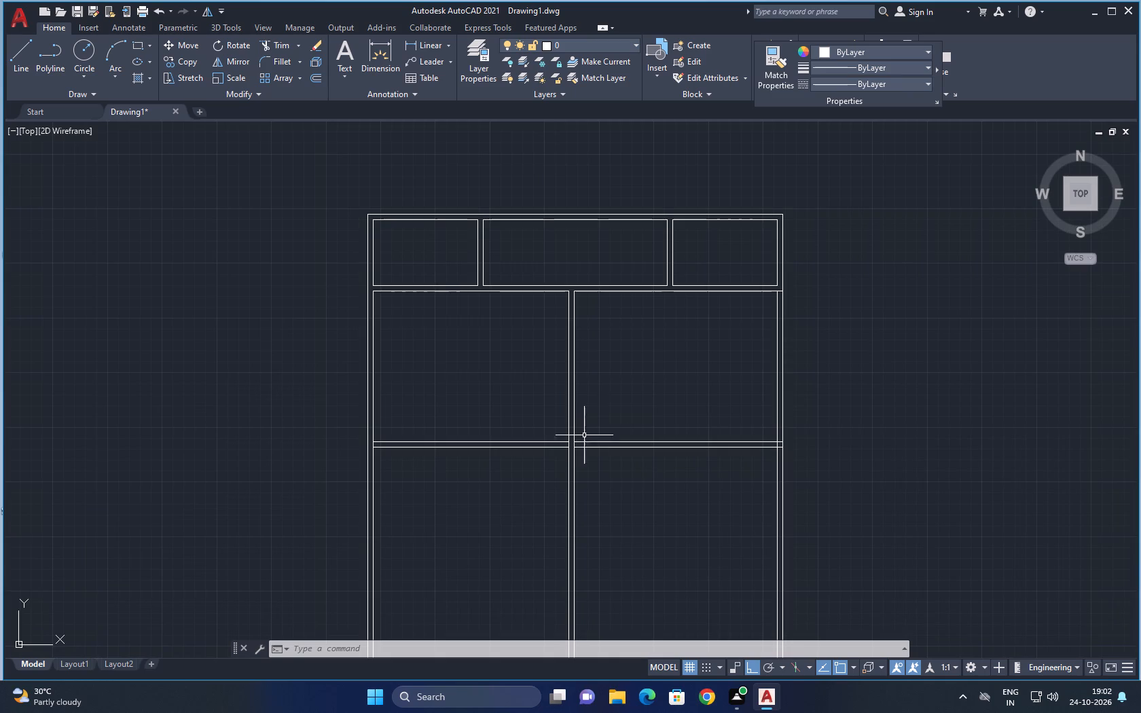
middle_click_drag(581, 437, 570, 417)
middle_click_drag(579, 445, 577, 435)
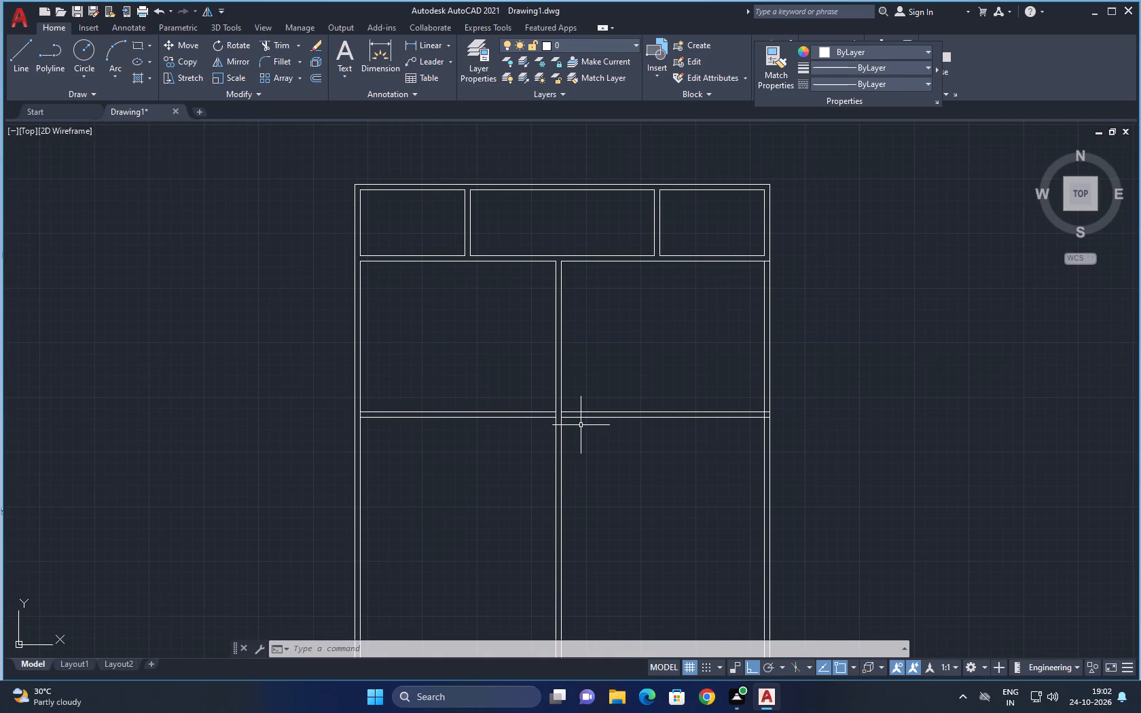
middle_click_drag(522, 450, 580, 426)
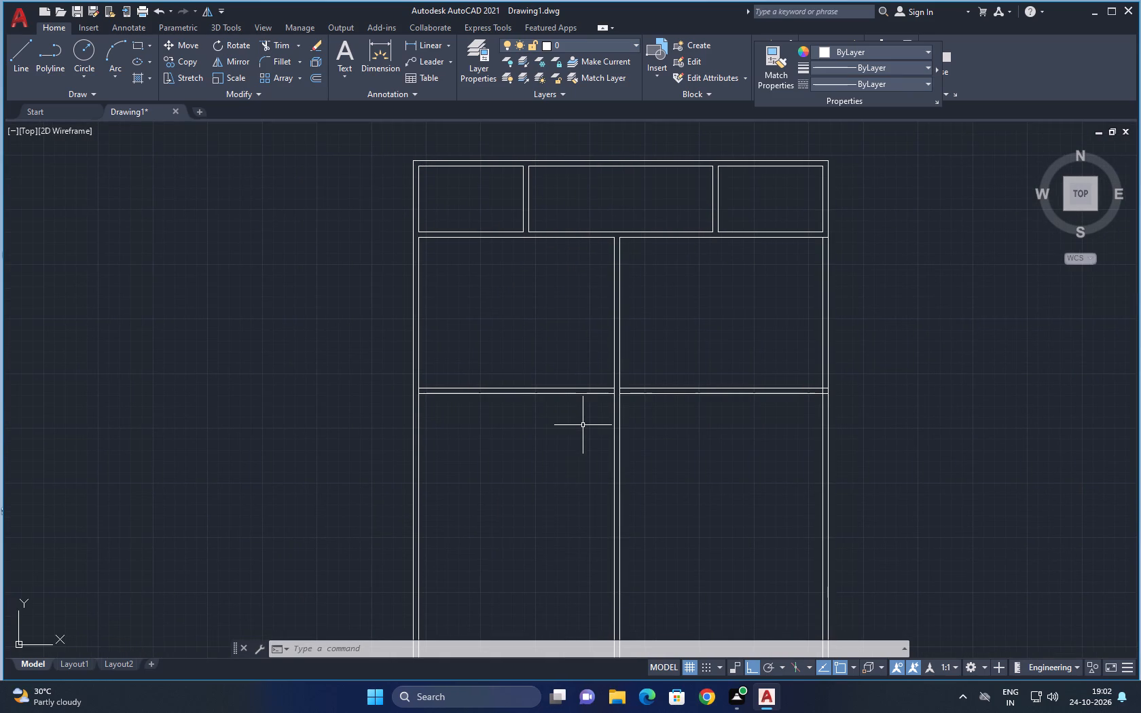
Trim the left wall's inner line between the two lines of the second cross wall from the top.
type("TR")
key("space")
scroll(418, 390, "up", 2)
left_click(406, 395)
left_click(421, 393)
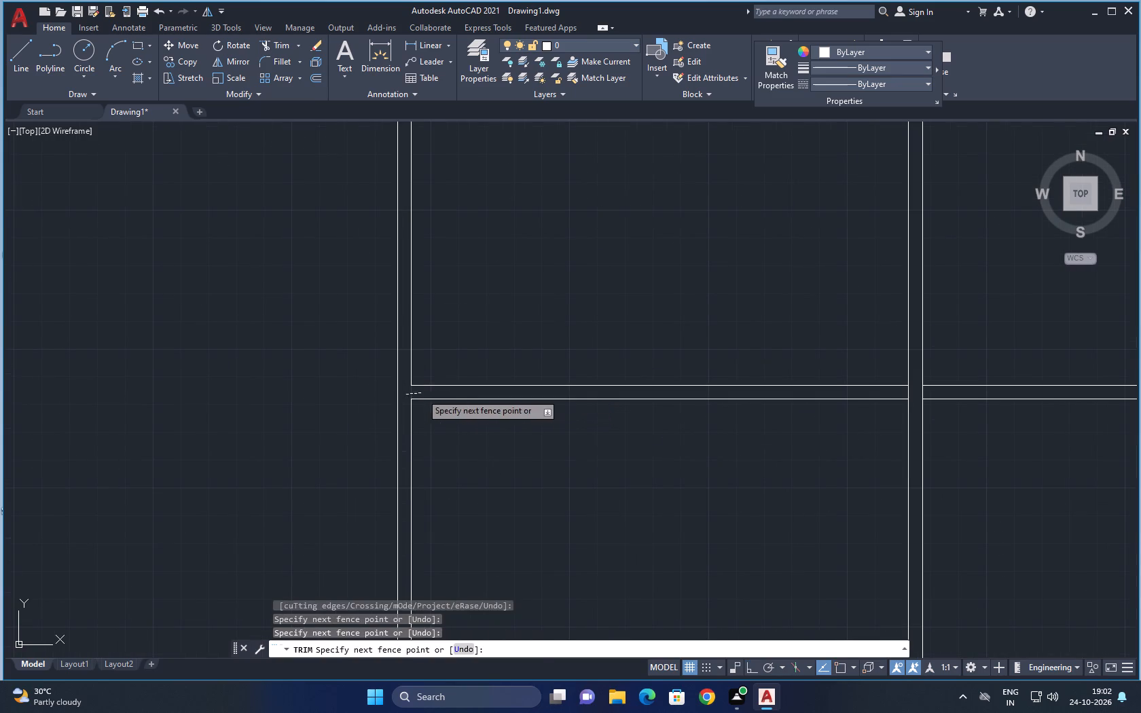
Trim the right wall's inner line and the overrunning line ends where the second cross wall meets the right wall.
middle_click_drag(695, 416, 635, 411)
scroll(667, 414, "down", 1)
scroll(837, 421, "down", 1)
middle_click_drag(811, 424, 689, 426)
scroll(906, 417, "up", 3)
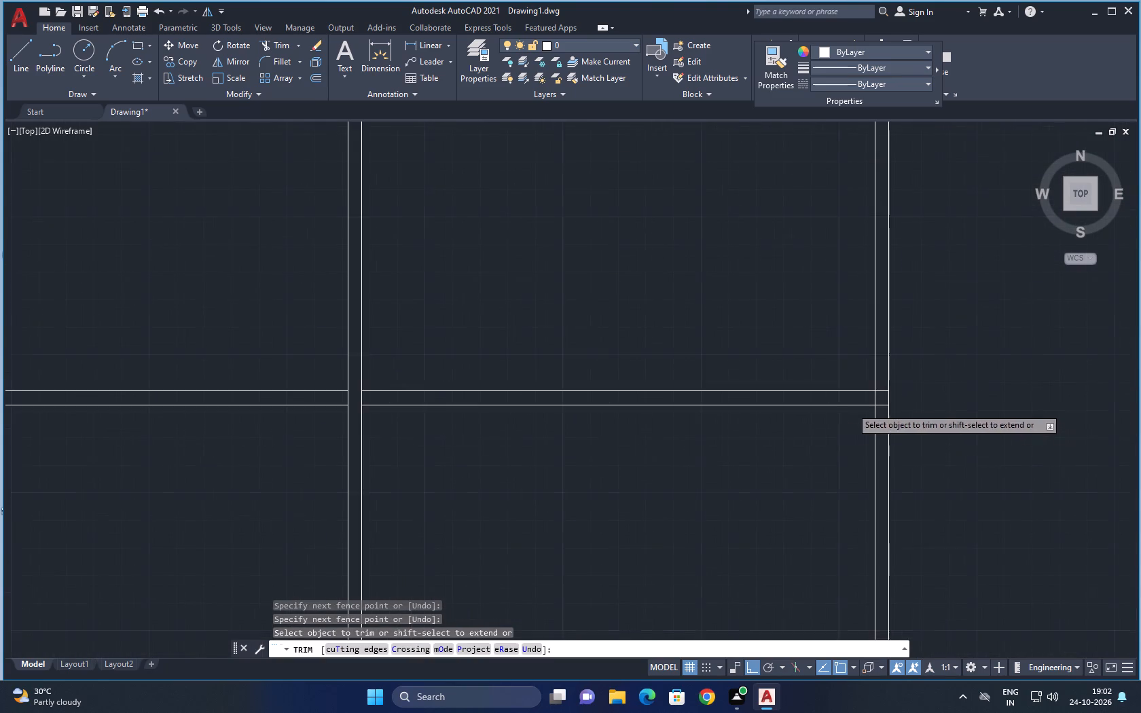
scroll(854, 405, "up", 1)
left_click(901, 391)
left_click(924, 367)
left_click(911, 405)
left_click(915, 419)
left_click(909, 398)
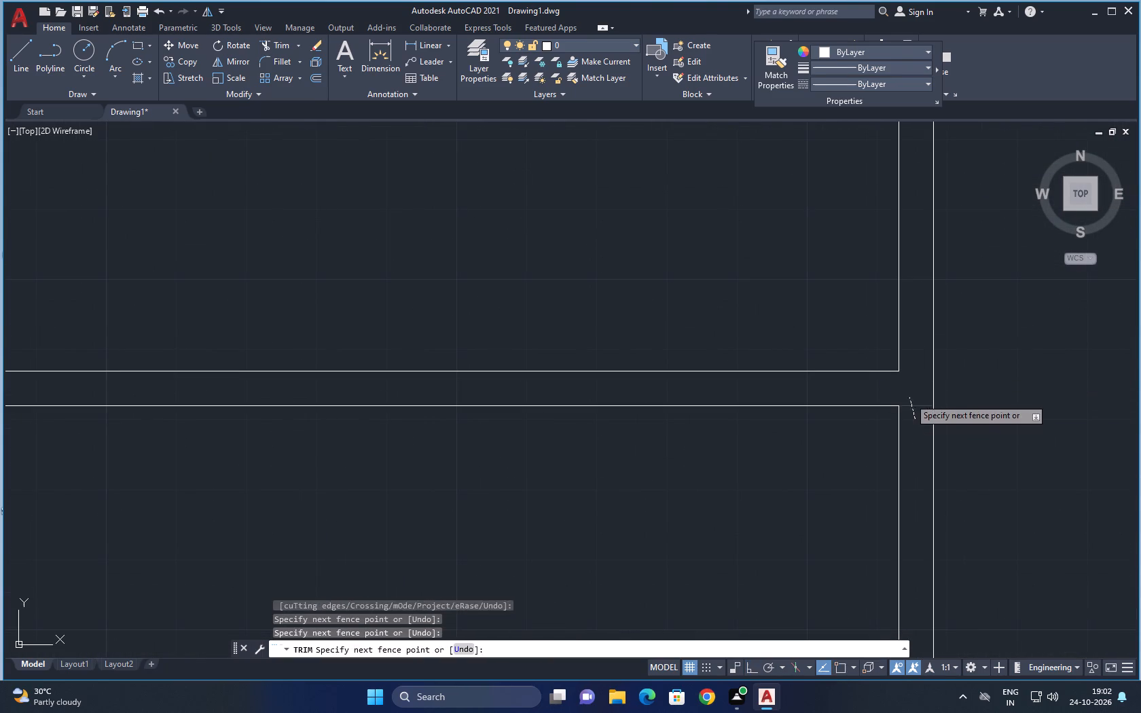
key("Escape")
Offset the second cross wall's lower line 11' downward between the middle wall and the right wall.
middle_click_drag(798, 407, 862, 416)
scroll(859, 417, "down", 1)
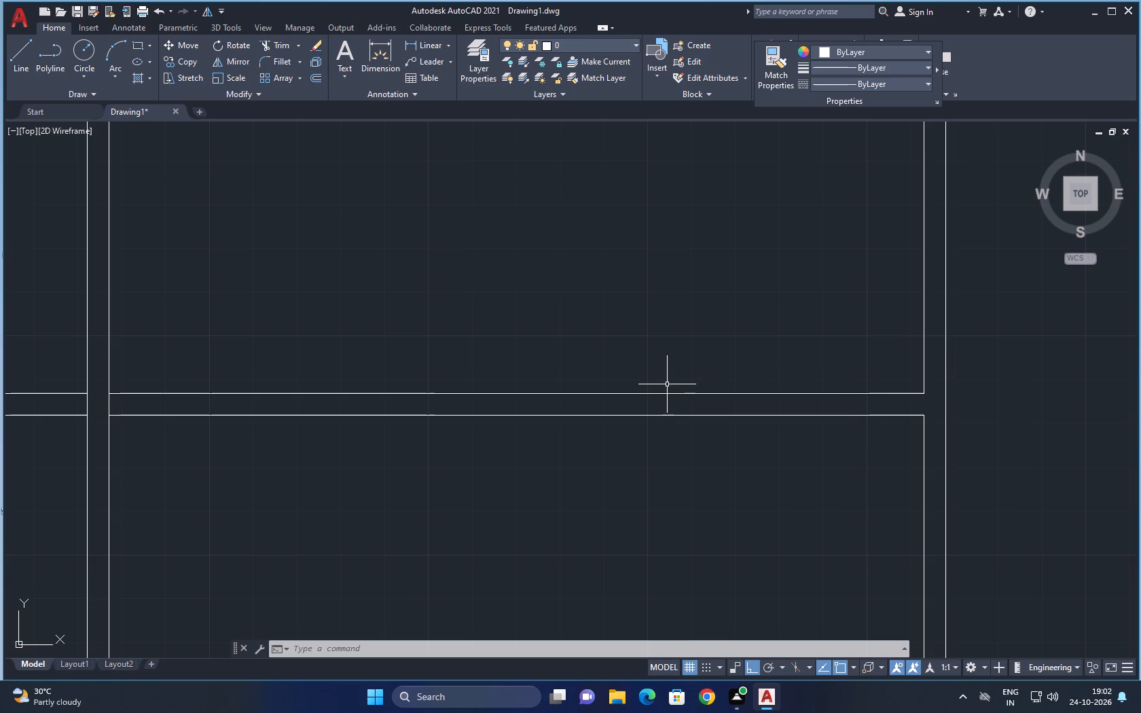
middle_click_drag(577, 397, 657, 397)
scroll(654, 397, "down", 1)
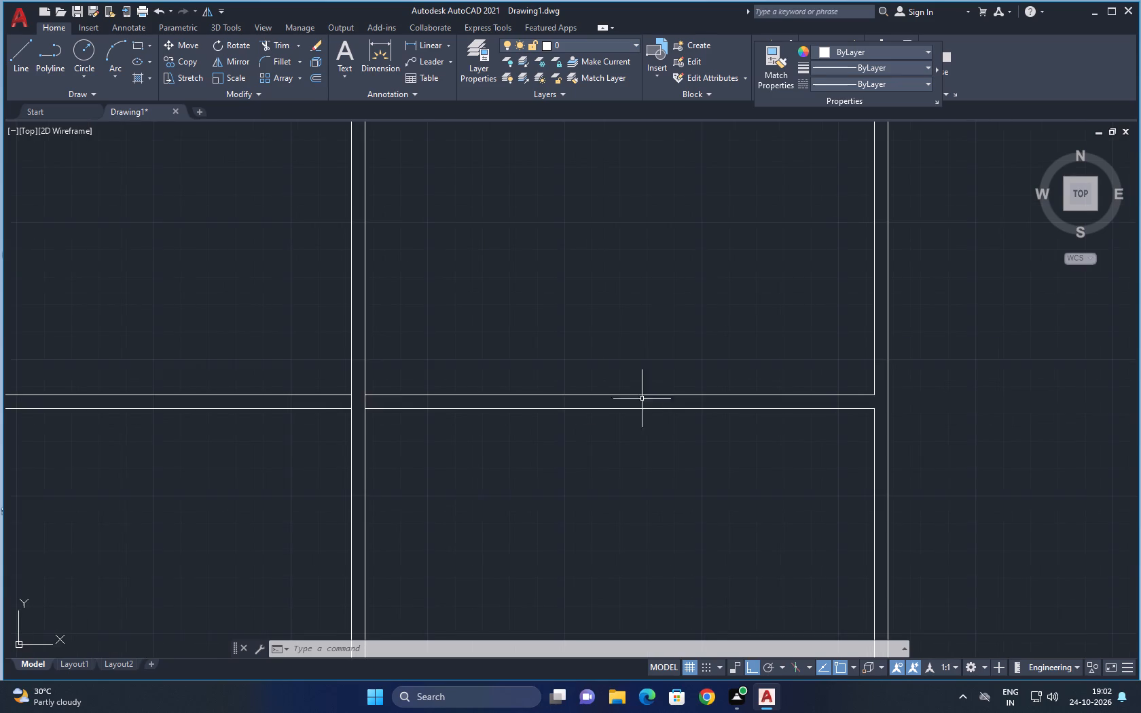
middle_click_drag(612, 415, 658, 390)
scroll(578, 422, "down", 1)
middle_click_drag(564, 437, 615, 417)
scroll(588, 466, "down", 1)
middle_click_drag(589, 474, 575, 464)
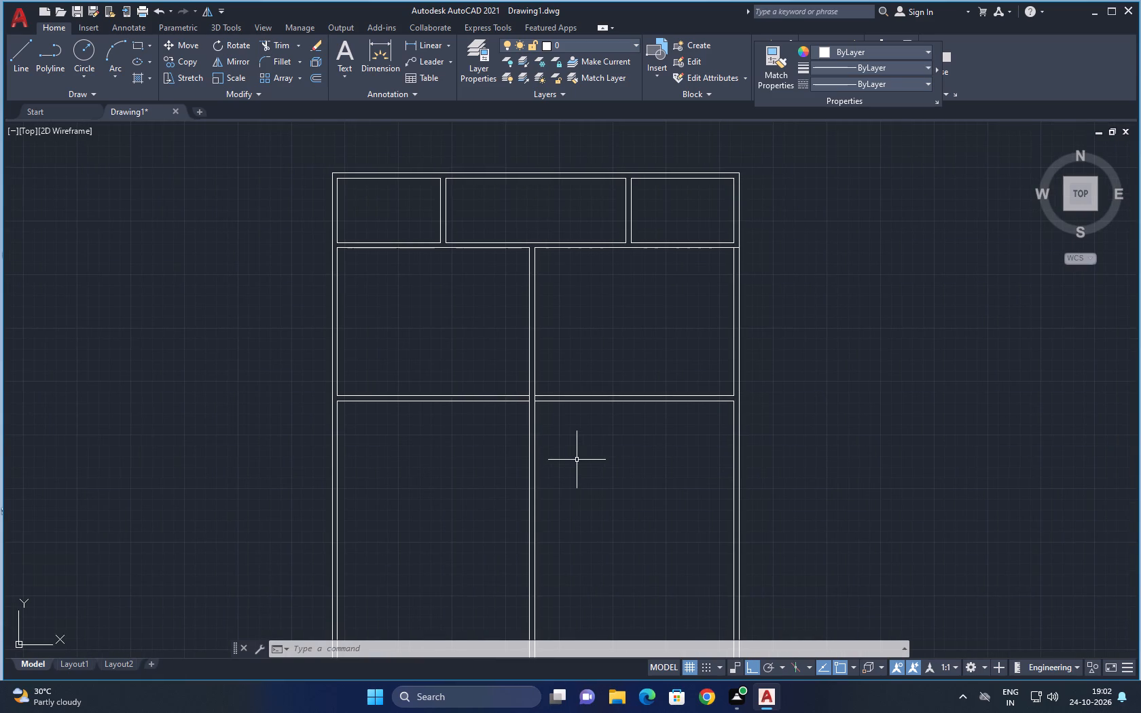
type("O")
key("space")
type("11'")
key("Return")
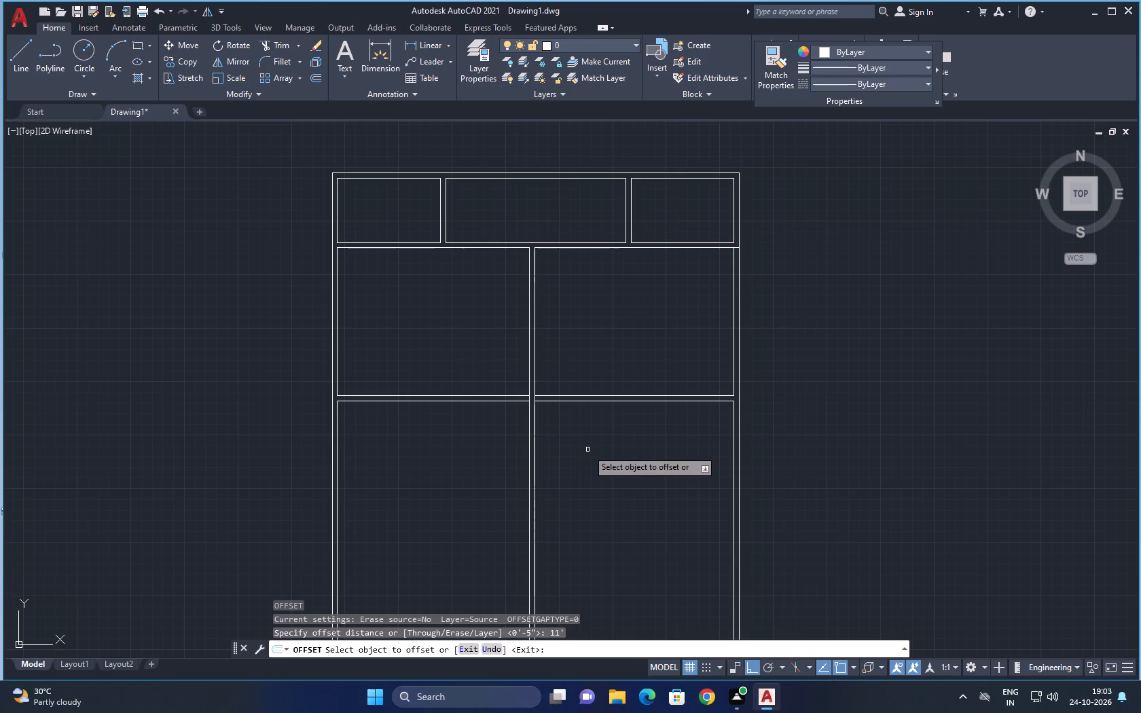
middle_click_drag(630, 494, 639, 472)
scroll(615, 458, "down", 1)
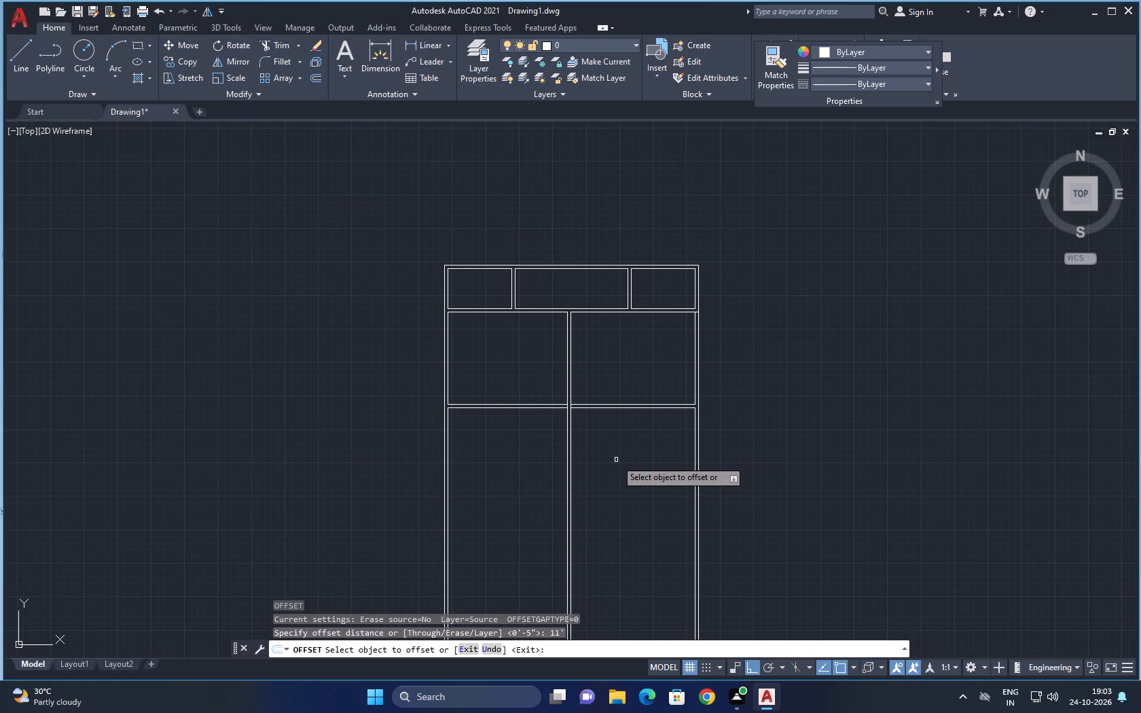
key("Escape")
type("O")
key("space")
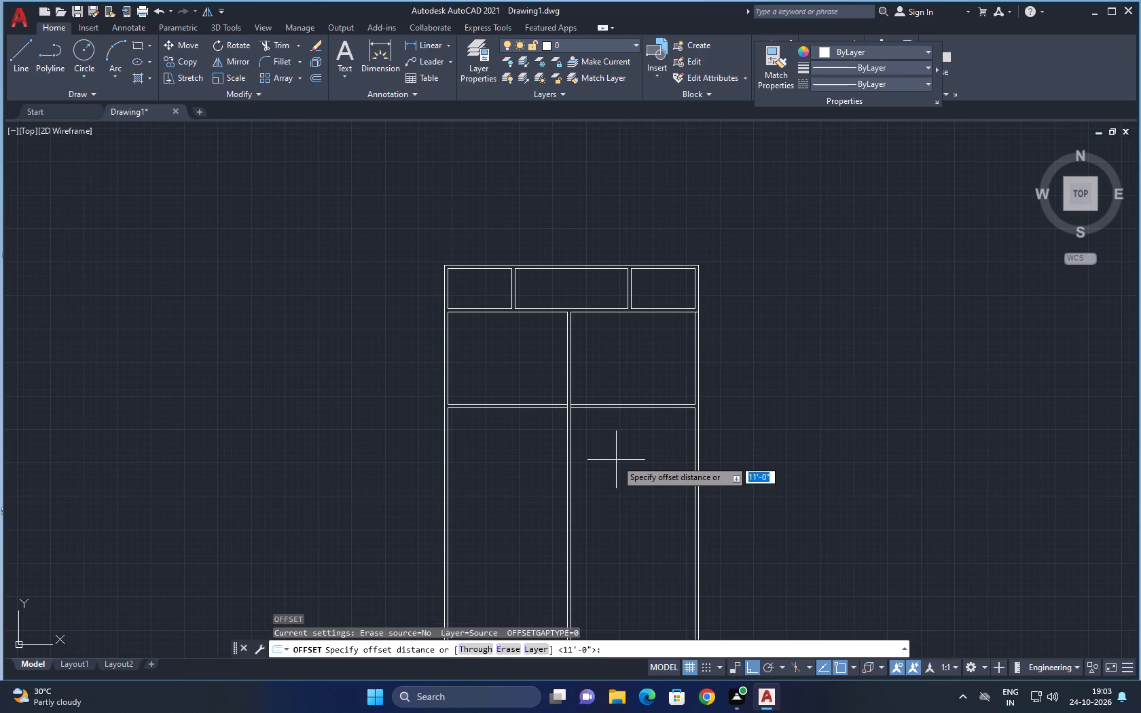
key("space")
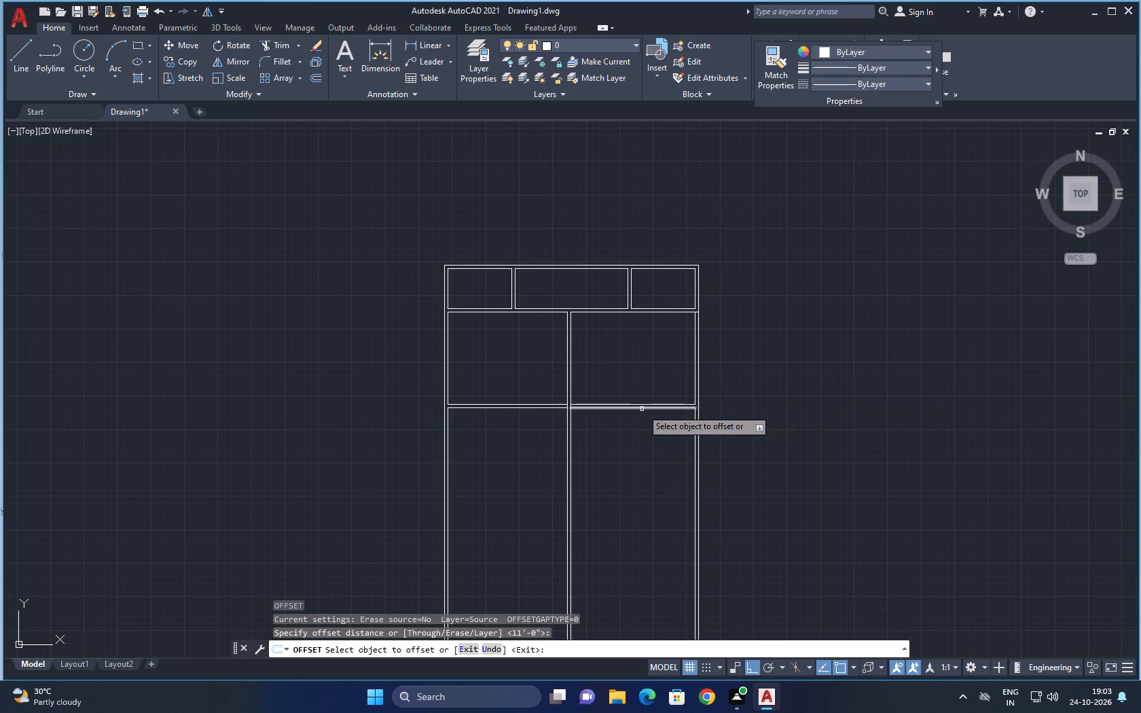
left_click(642, 409)
left_click(637, 501)
key("space")
Offset the new horizontal line 5" downward between the middle wall and the right wall.
key("space")
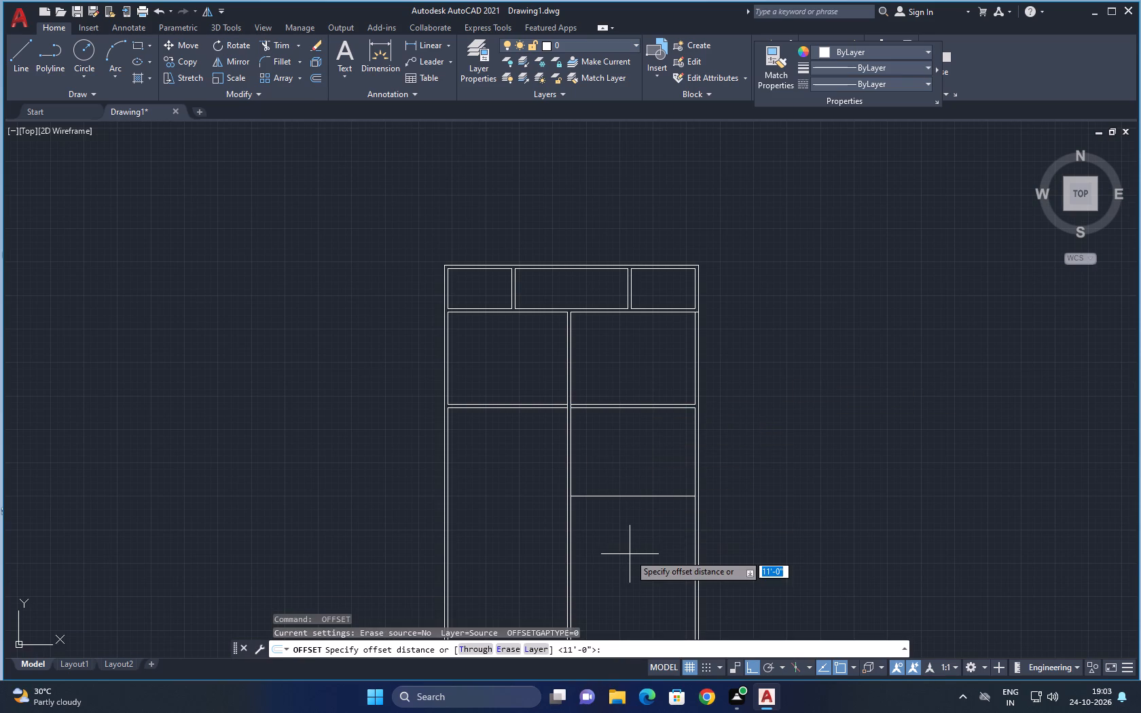
type("5\"")
key("Return")
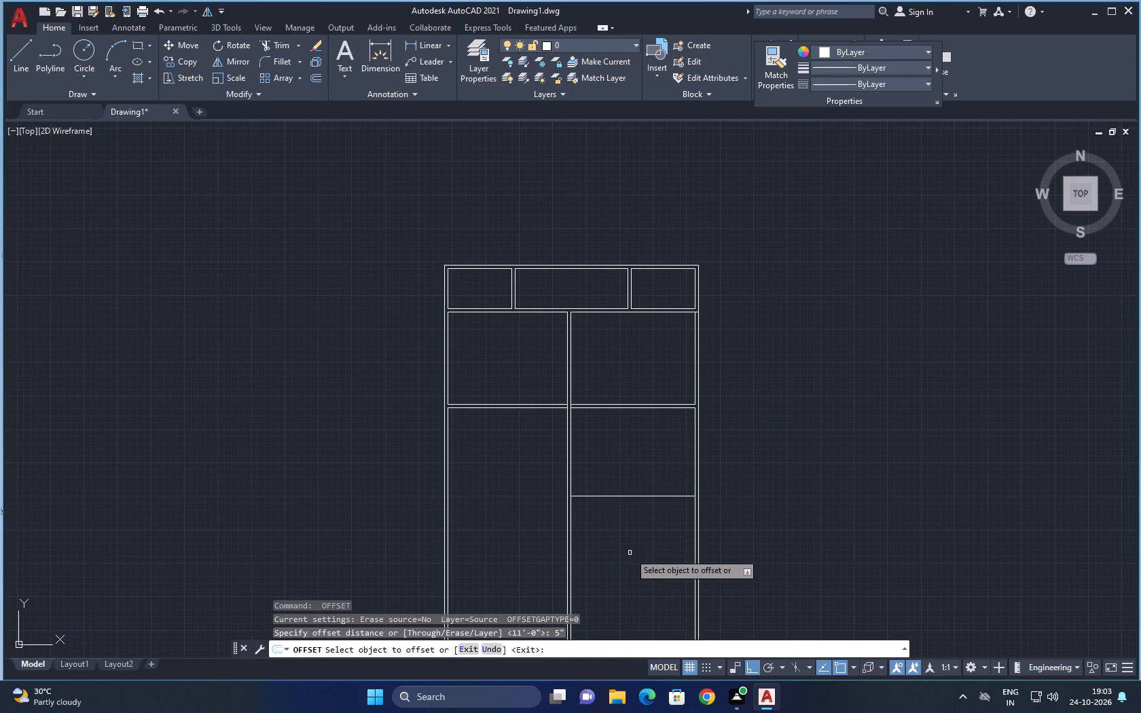
left_click(640, 498)
left_click(632, 528)
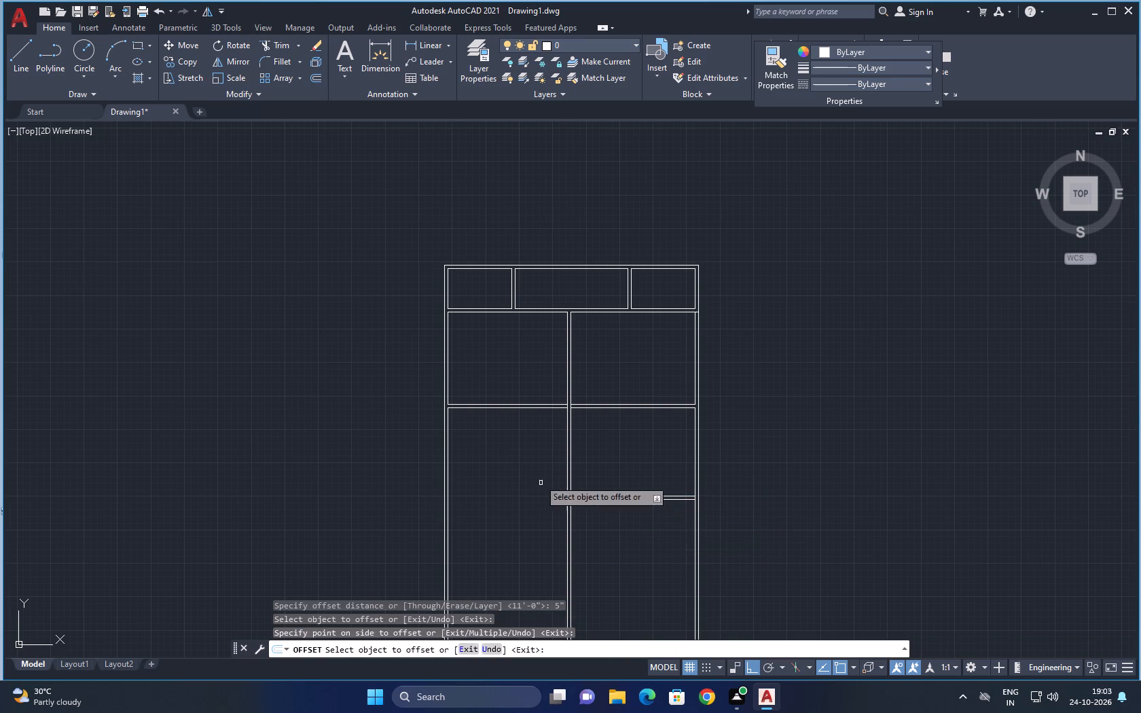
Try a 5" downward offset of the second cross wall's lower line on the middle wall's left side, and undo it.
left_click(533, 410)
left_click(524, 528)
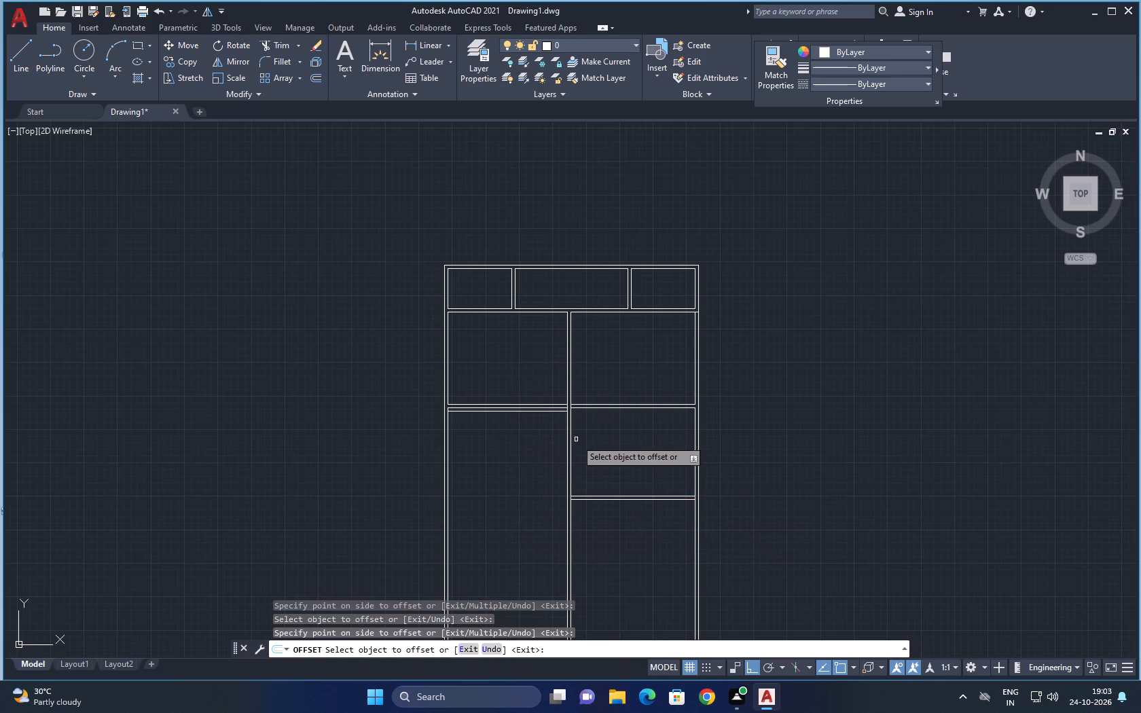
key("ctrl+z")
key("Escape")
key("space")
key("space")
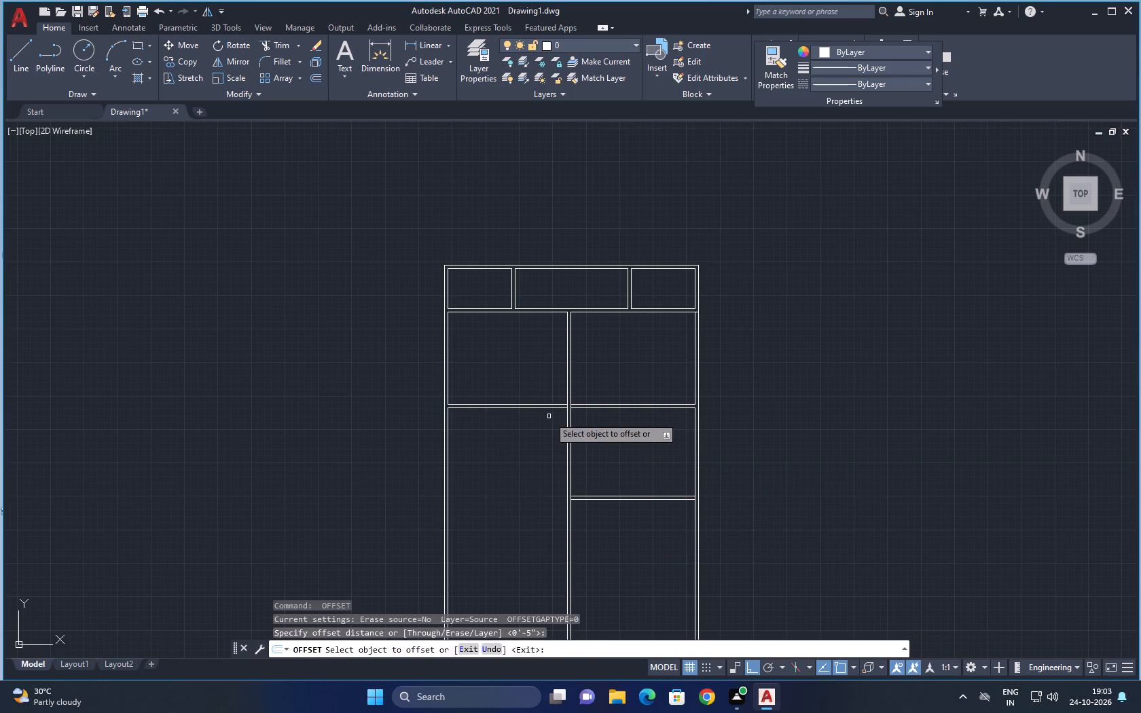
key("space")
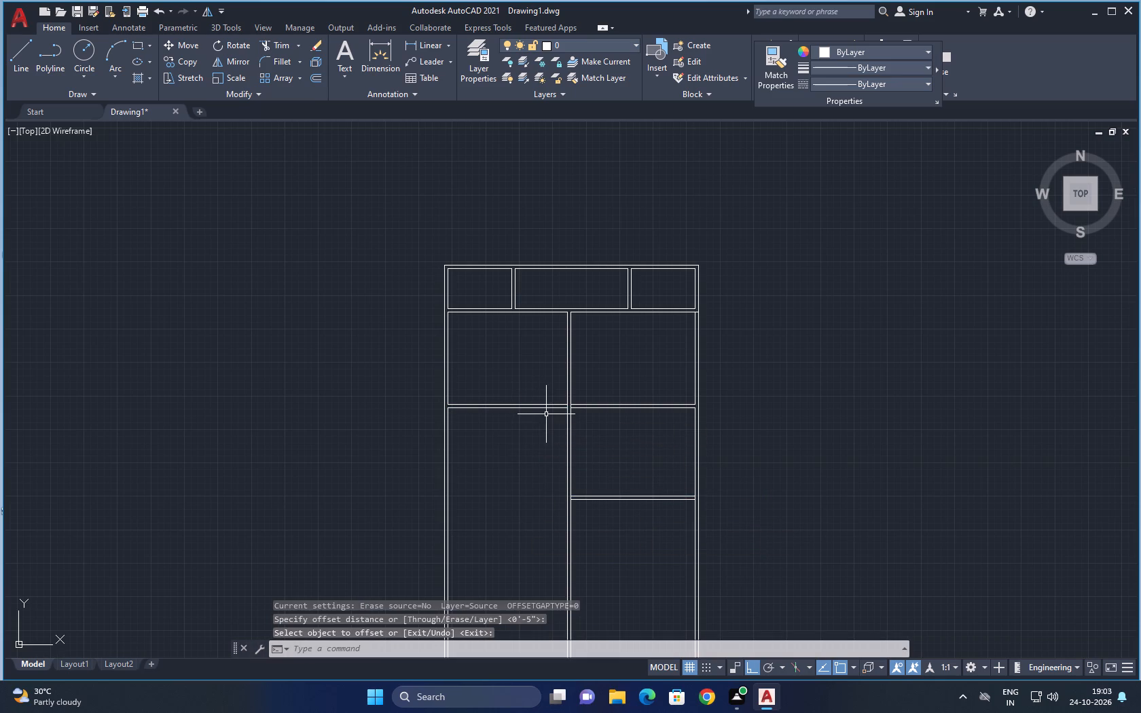
Offset the second cross wall's lower line 11' downward between the left wall and the middle wall.
key("space")
type("11'")
key("Return")
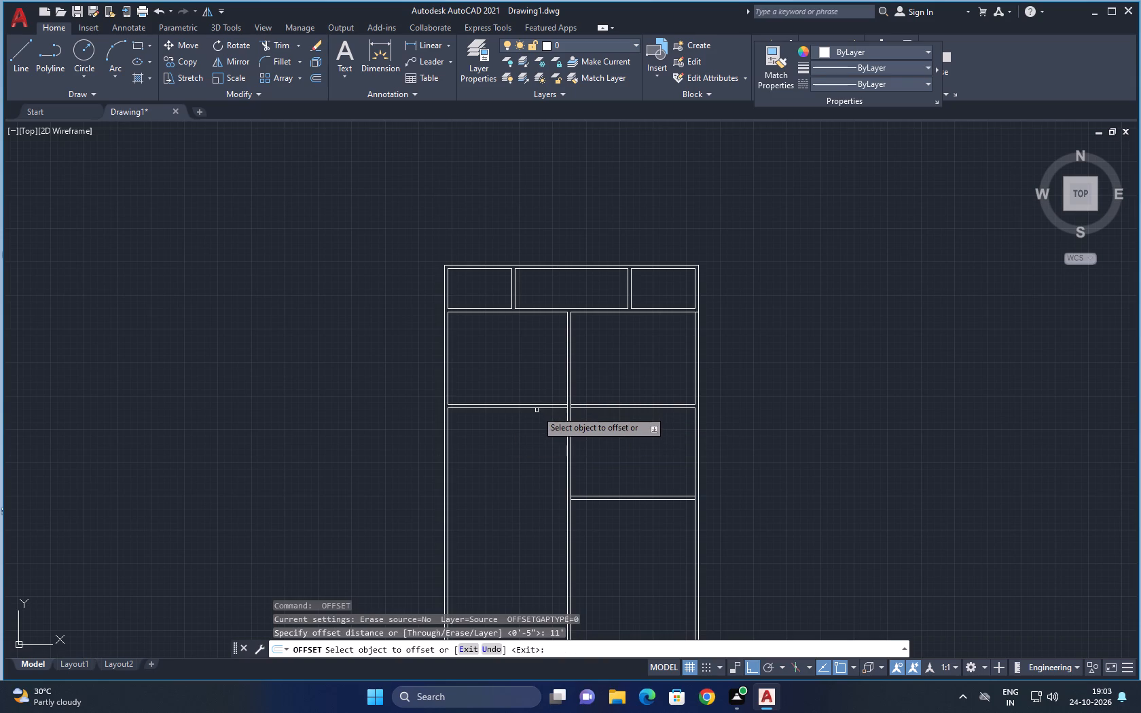
left_click(537, 409)
left_click(526, 538)
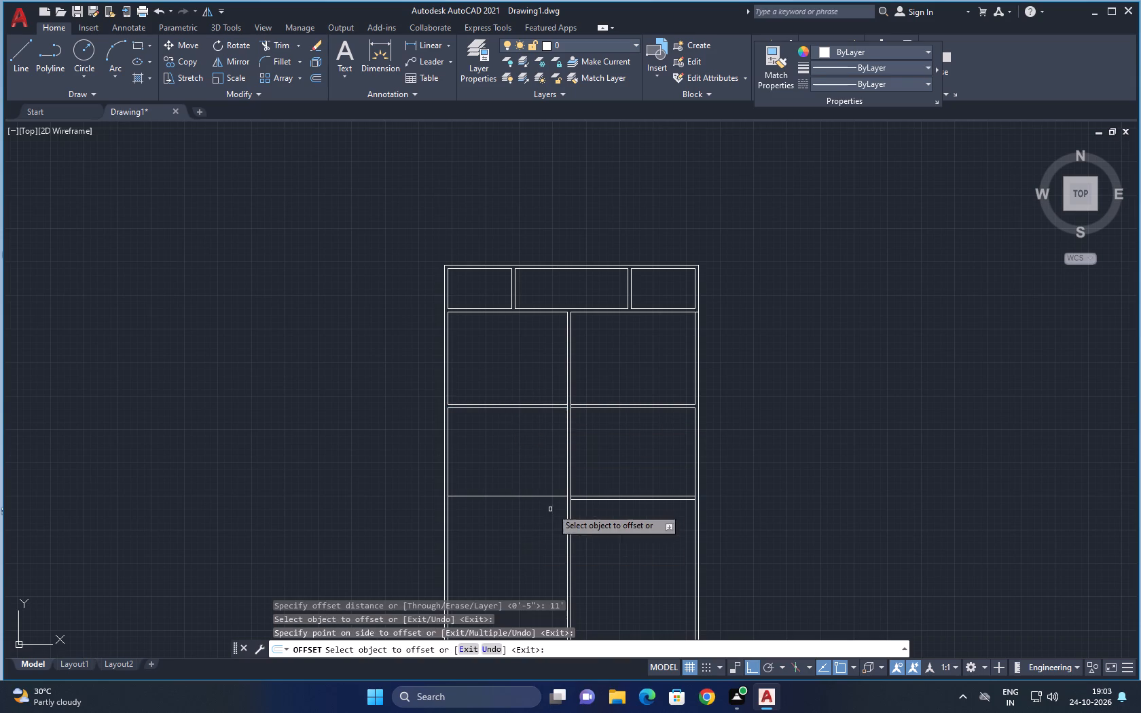
key("space")
Offset the new horizontal line 5" downward between the left wall and the middle wall.
key("space")
key("Escape")
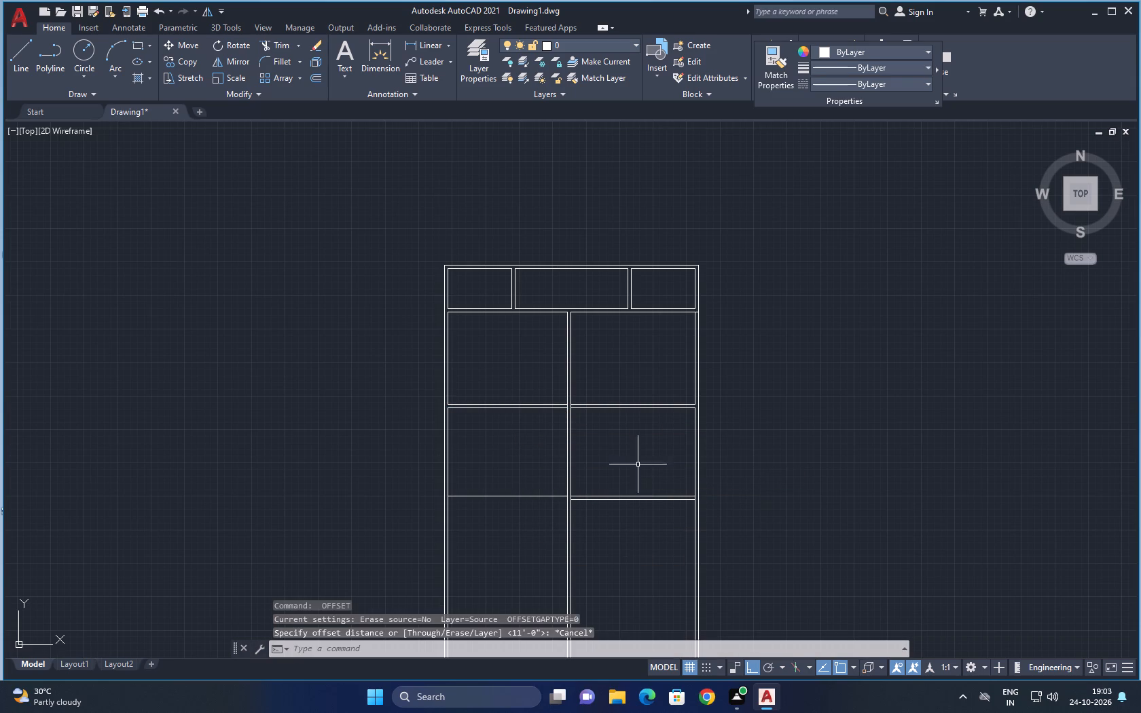
key("space")
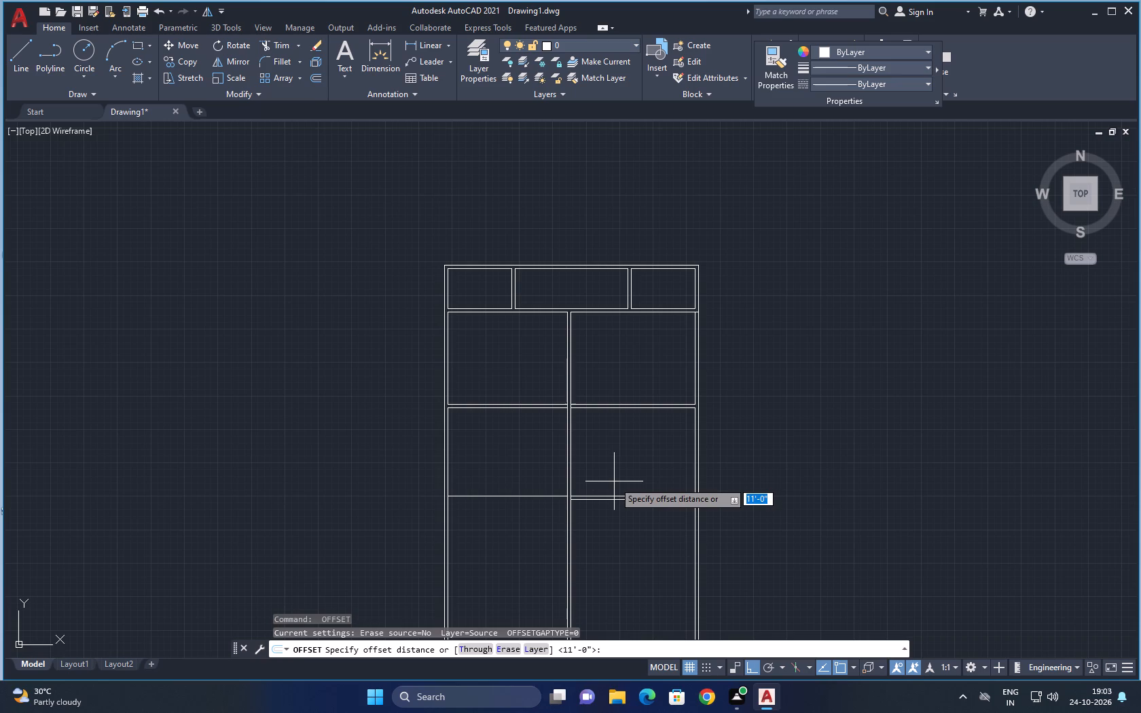
key("5")
key("shift+quotedbl")
key("Return")
left_click(560, 496)
left_click(546, 536)
key("Escape")
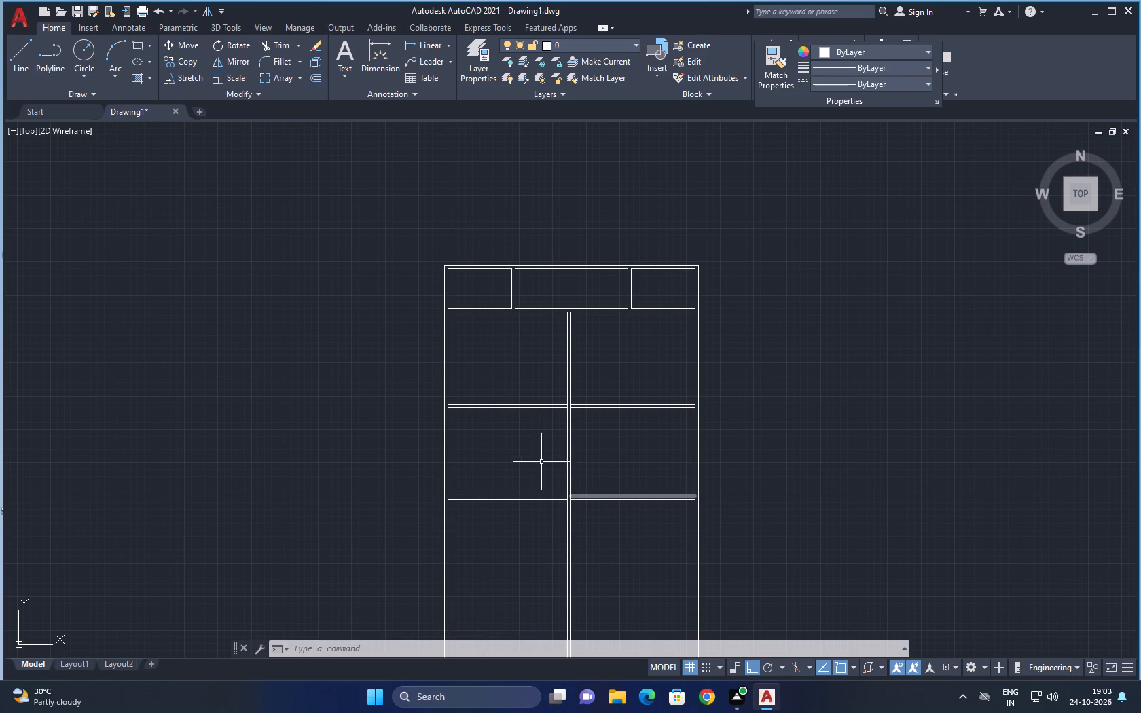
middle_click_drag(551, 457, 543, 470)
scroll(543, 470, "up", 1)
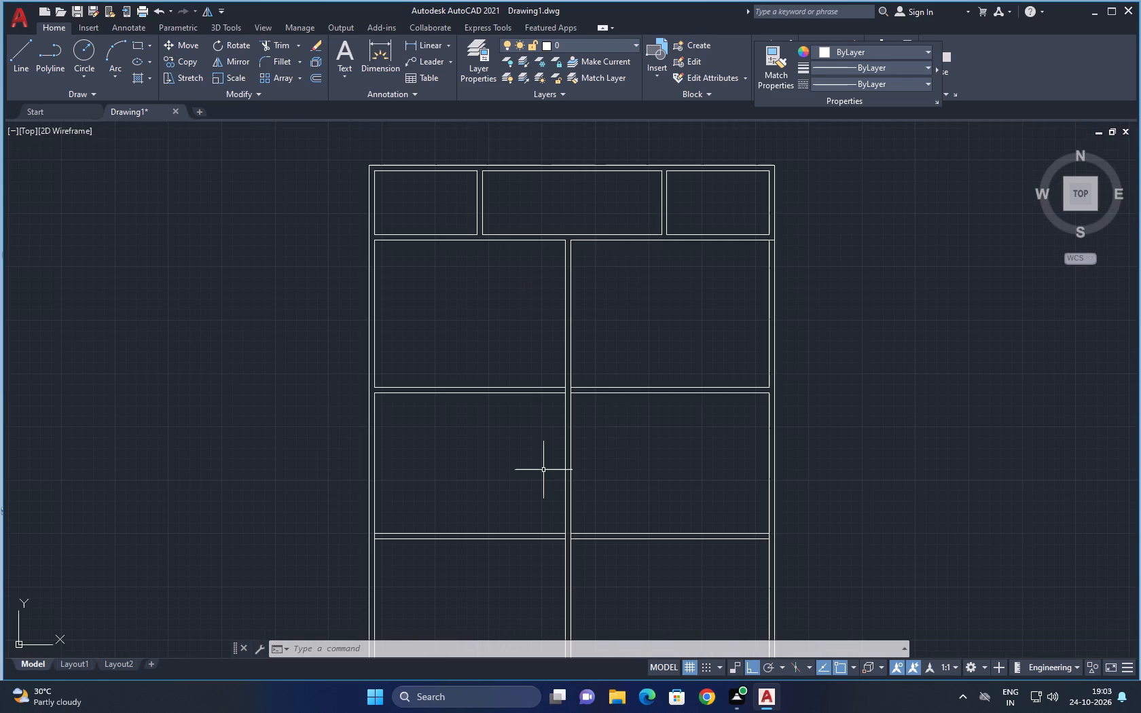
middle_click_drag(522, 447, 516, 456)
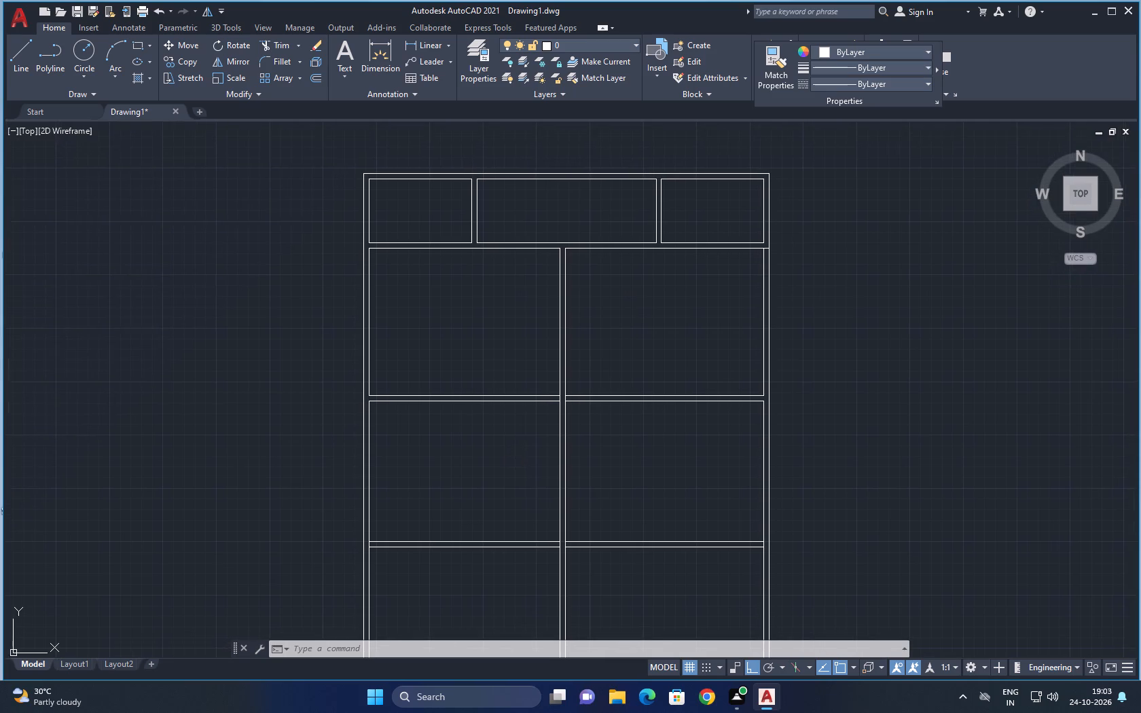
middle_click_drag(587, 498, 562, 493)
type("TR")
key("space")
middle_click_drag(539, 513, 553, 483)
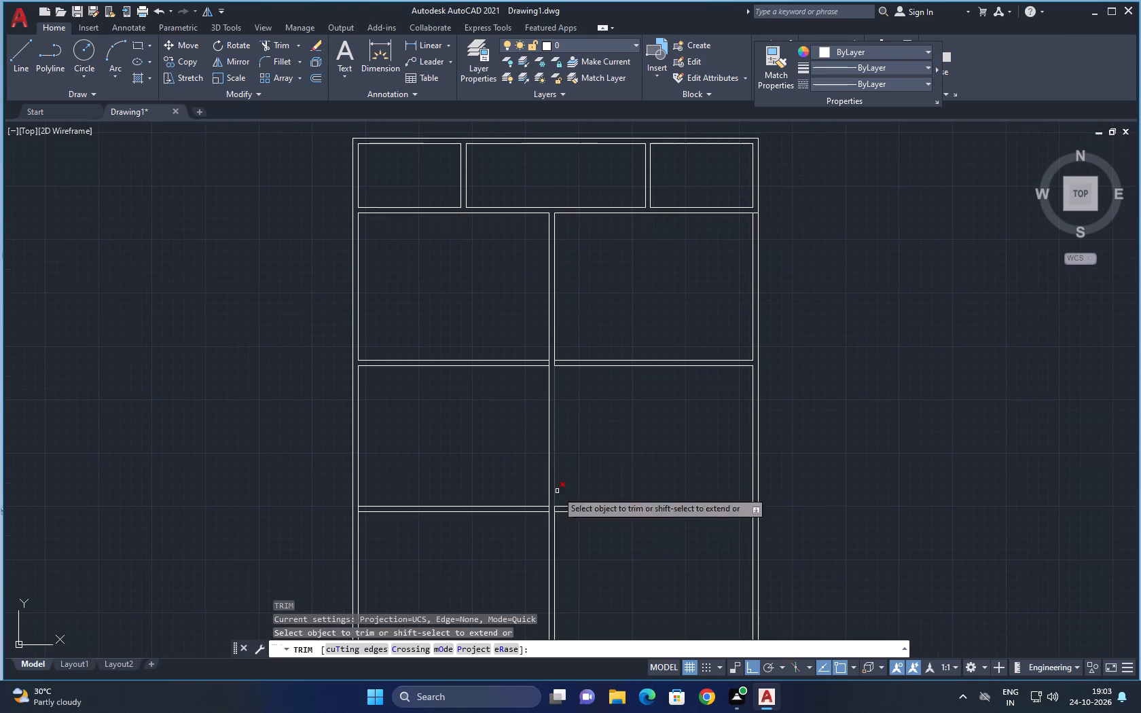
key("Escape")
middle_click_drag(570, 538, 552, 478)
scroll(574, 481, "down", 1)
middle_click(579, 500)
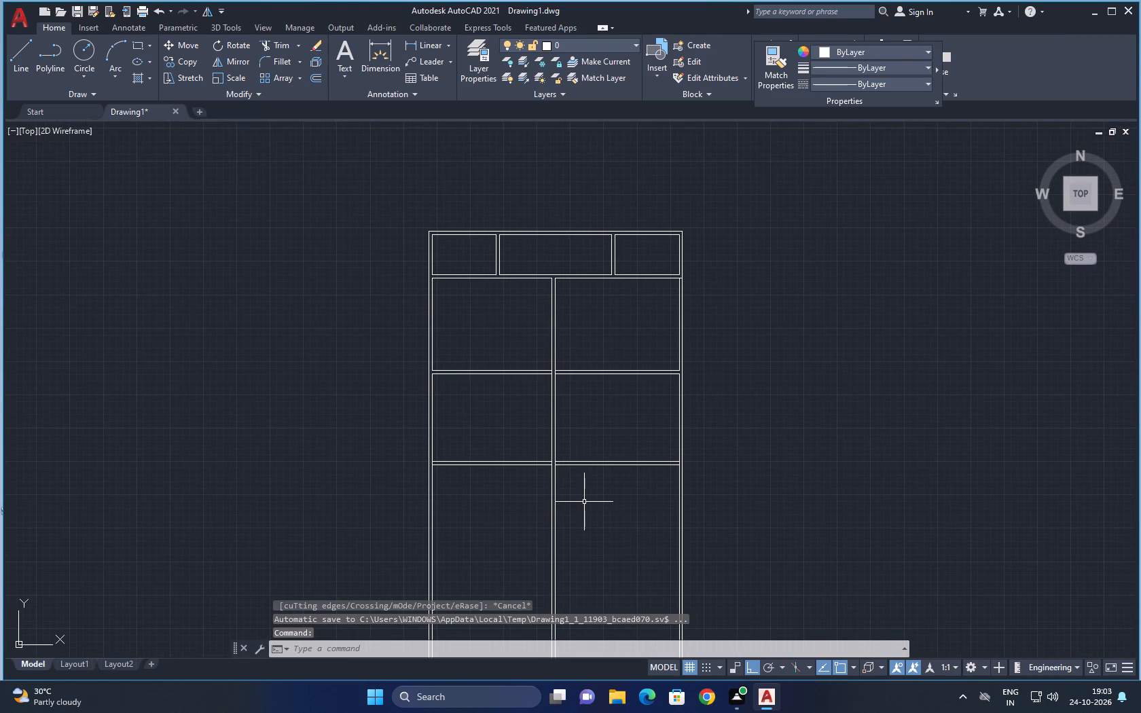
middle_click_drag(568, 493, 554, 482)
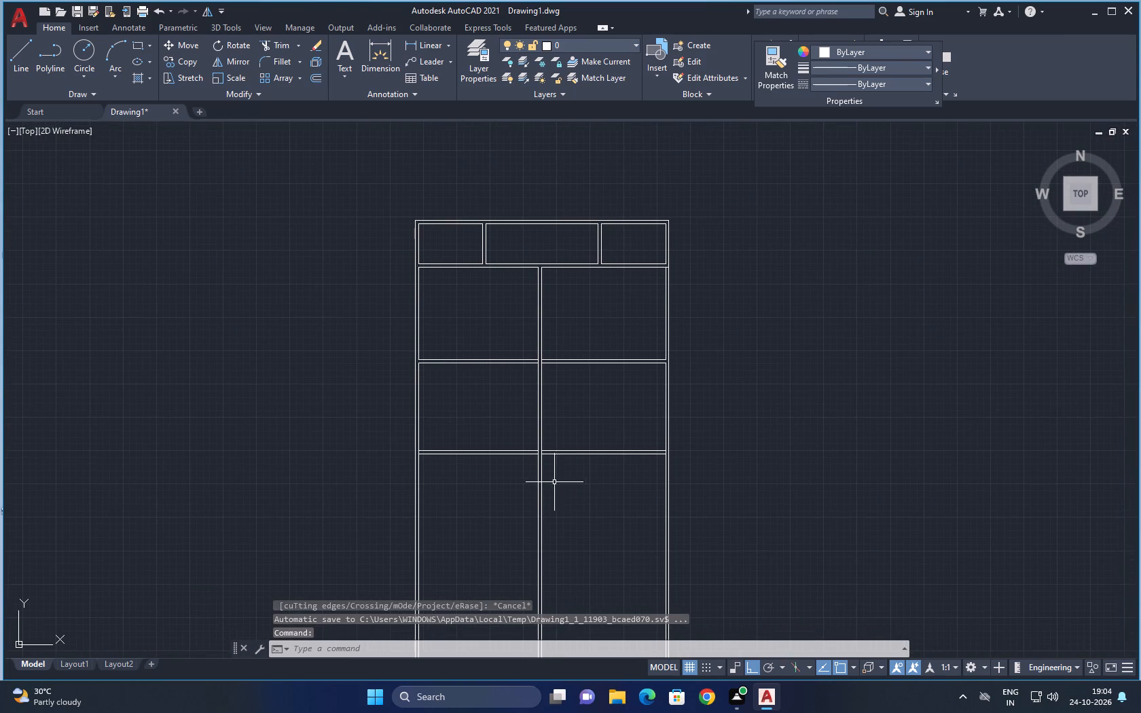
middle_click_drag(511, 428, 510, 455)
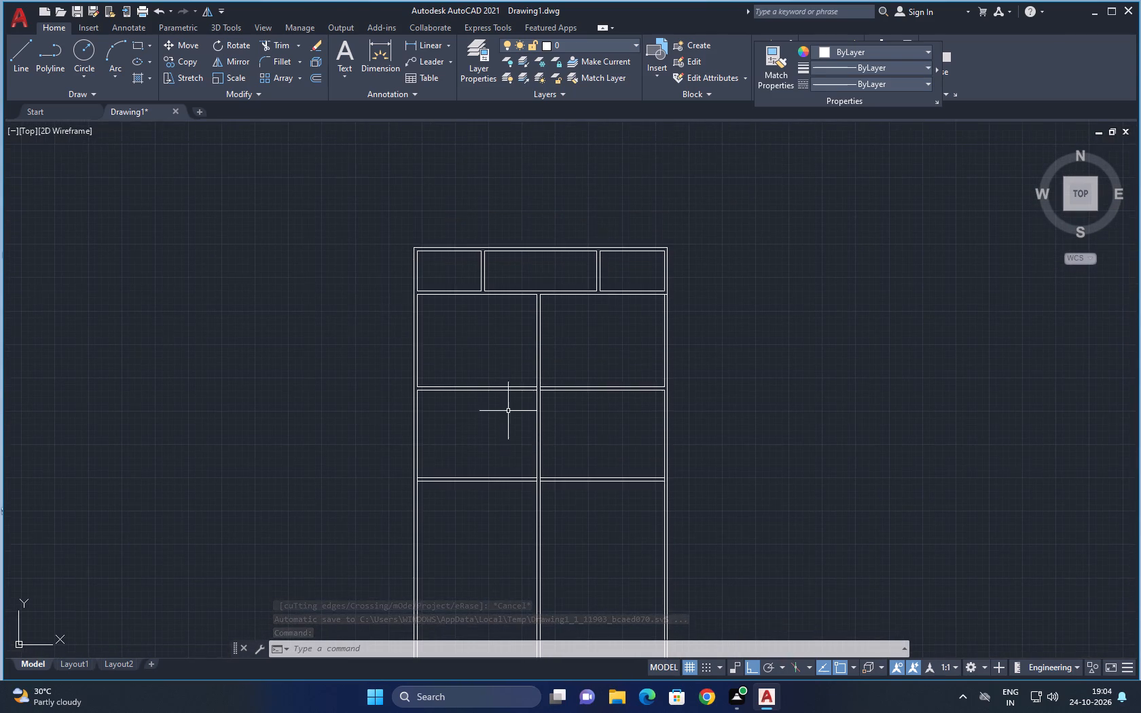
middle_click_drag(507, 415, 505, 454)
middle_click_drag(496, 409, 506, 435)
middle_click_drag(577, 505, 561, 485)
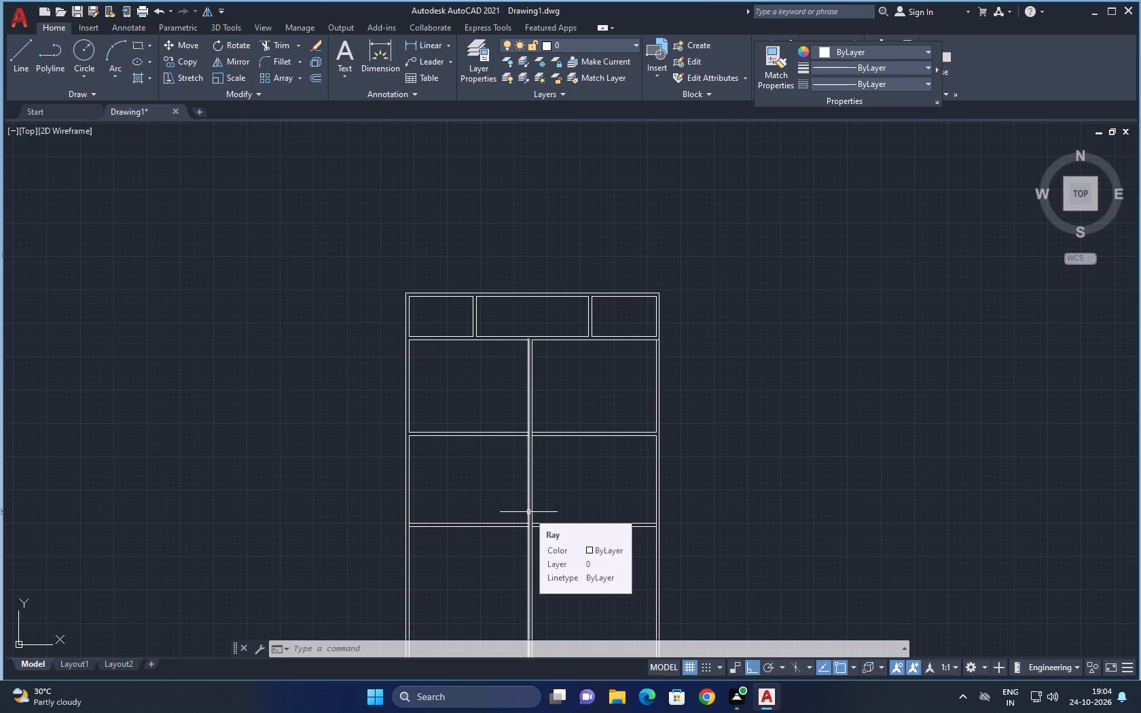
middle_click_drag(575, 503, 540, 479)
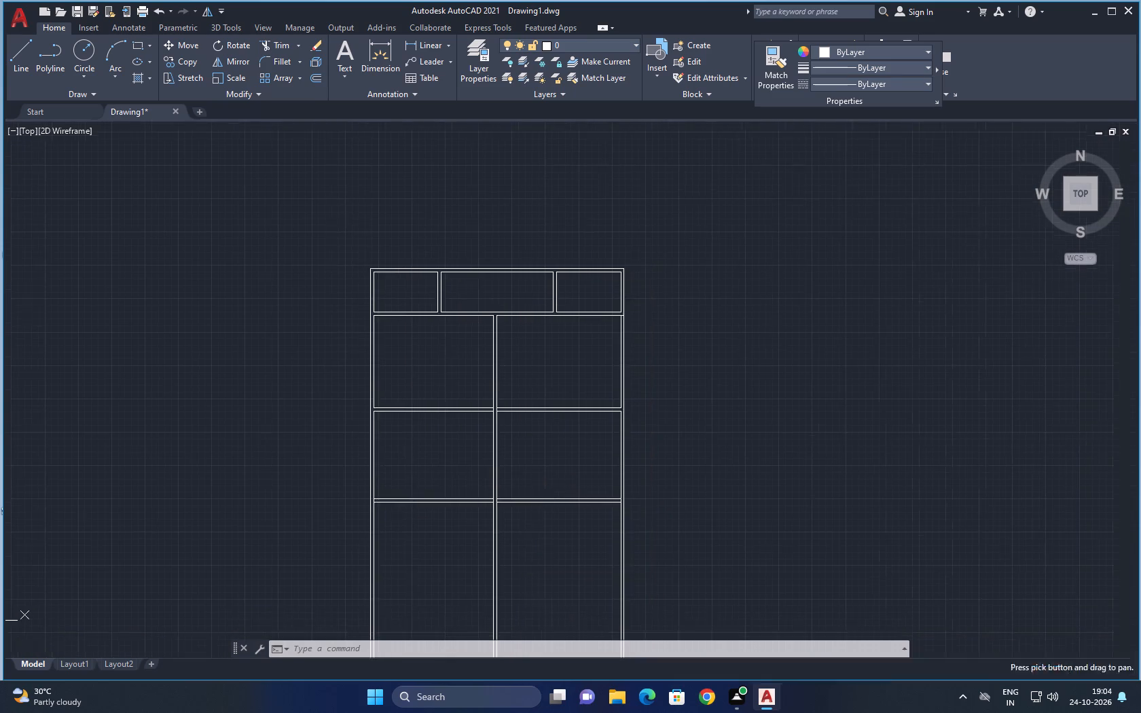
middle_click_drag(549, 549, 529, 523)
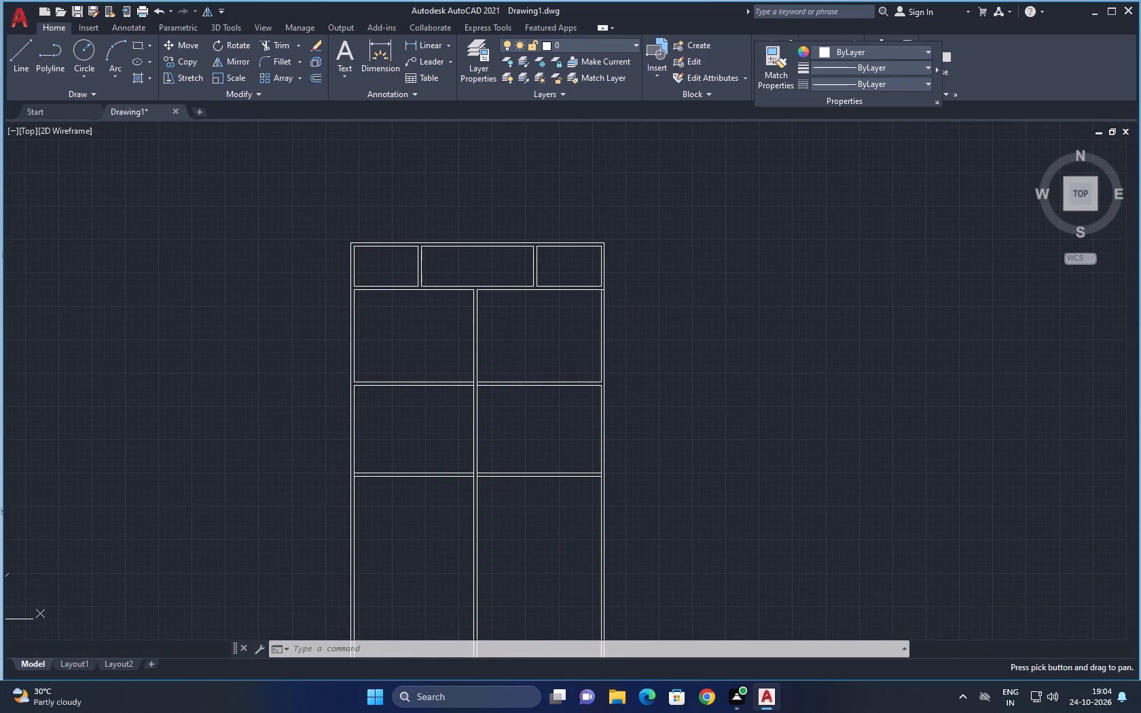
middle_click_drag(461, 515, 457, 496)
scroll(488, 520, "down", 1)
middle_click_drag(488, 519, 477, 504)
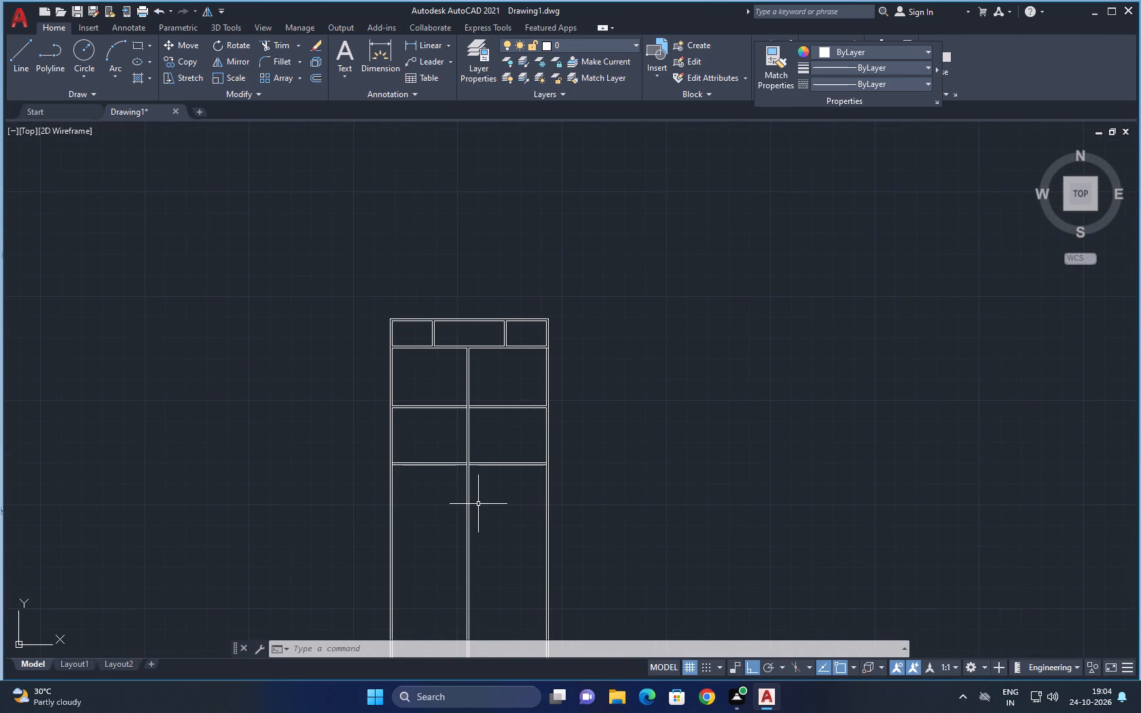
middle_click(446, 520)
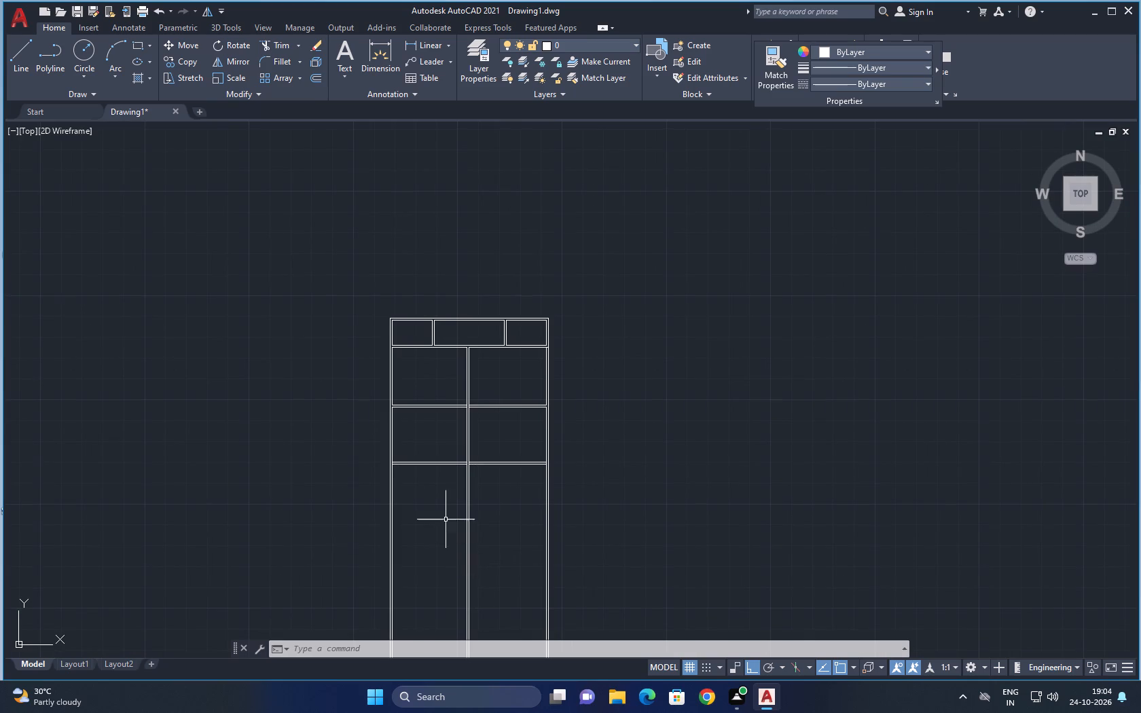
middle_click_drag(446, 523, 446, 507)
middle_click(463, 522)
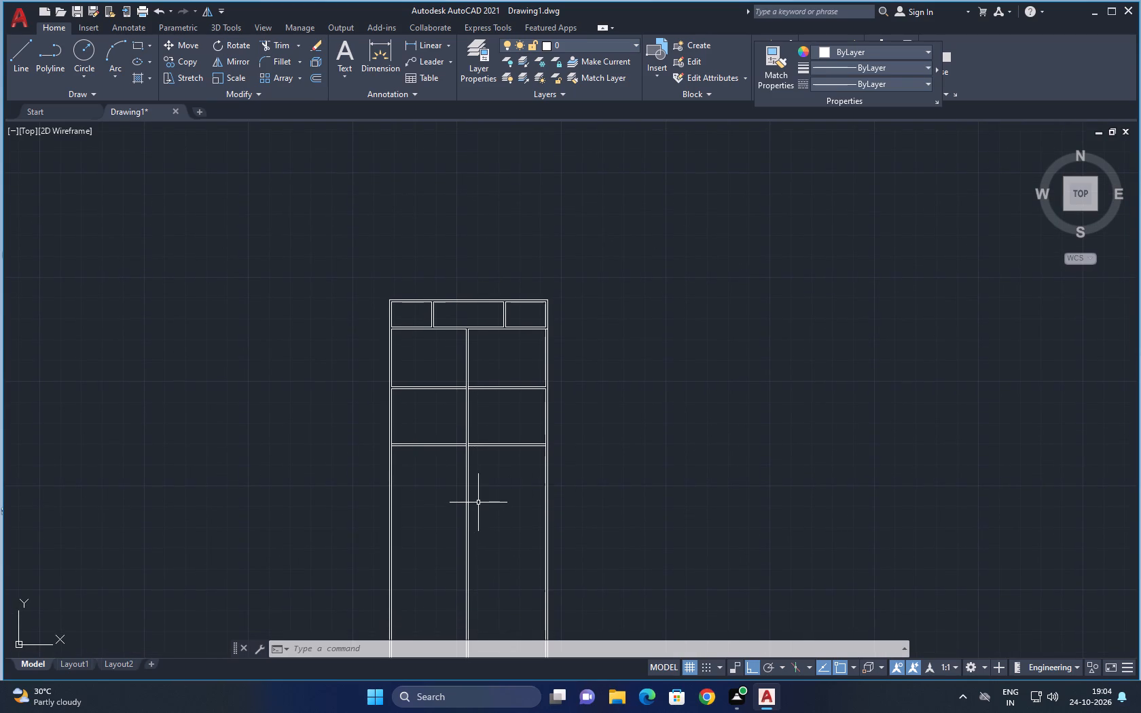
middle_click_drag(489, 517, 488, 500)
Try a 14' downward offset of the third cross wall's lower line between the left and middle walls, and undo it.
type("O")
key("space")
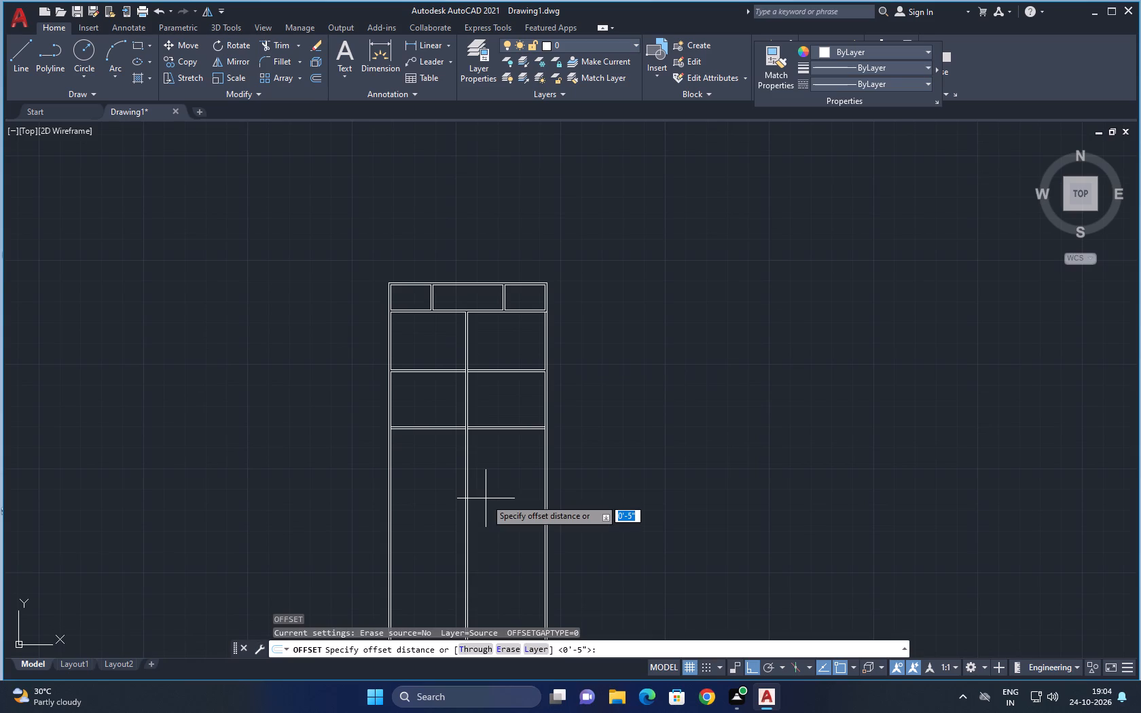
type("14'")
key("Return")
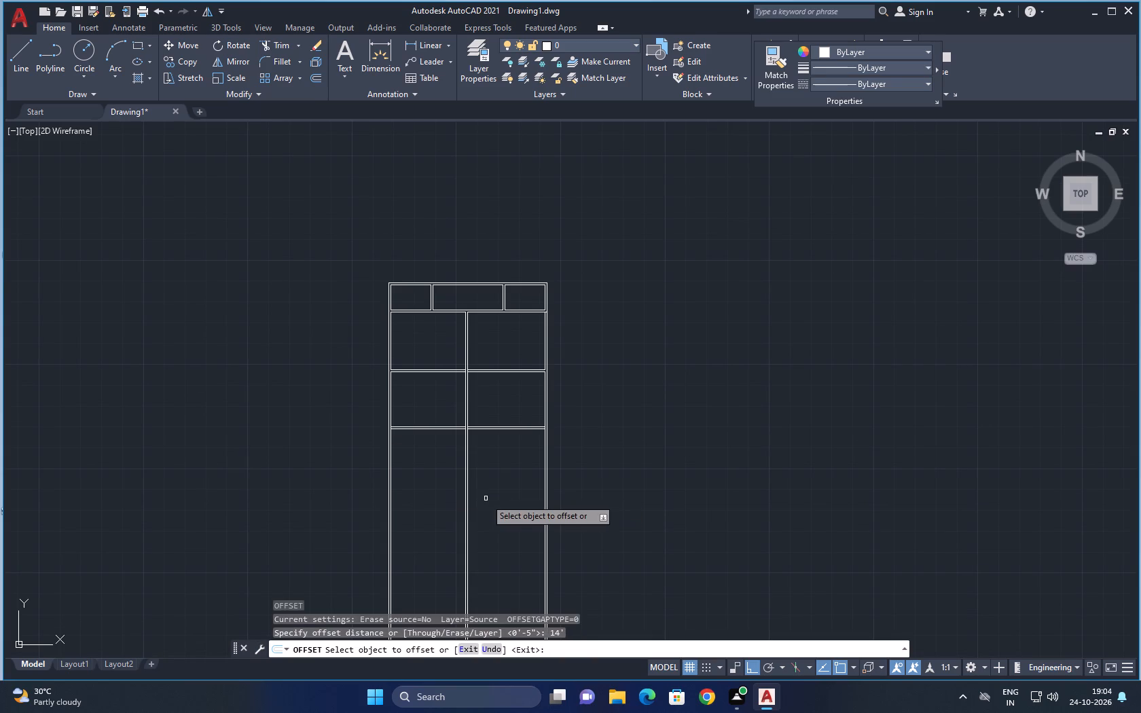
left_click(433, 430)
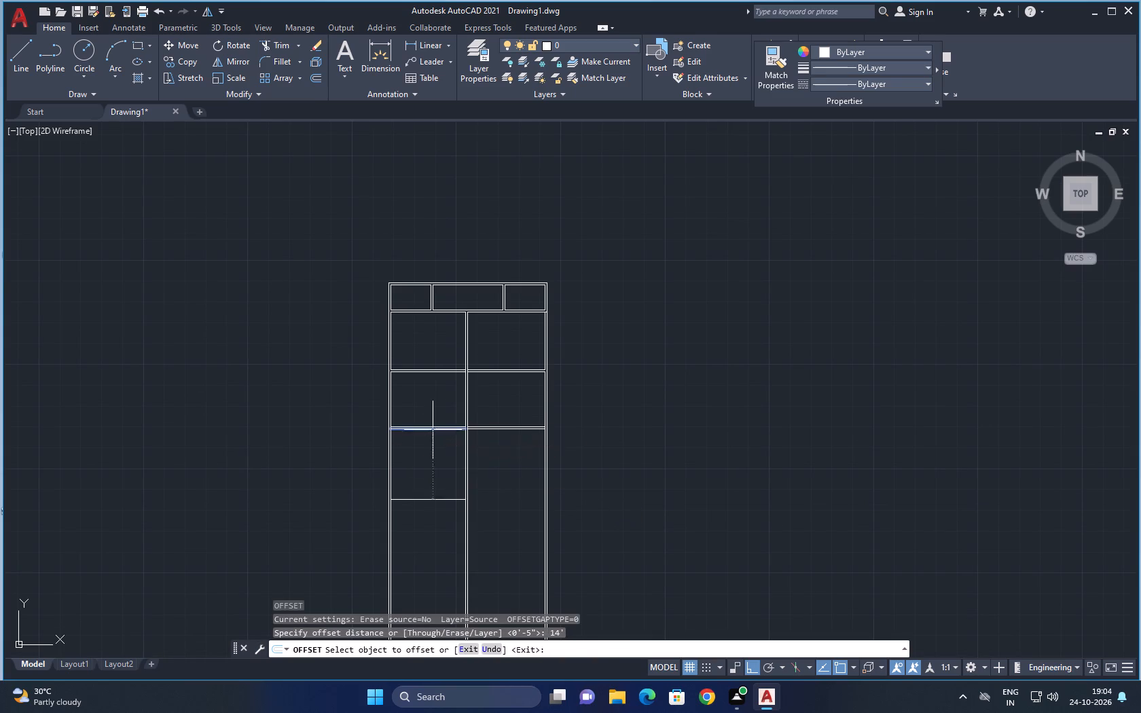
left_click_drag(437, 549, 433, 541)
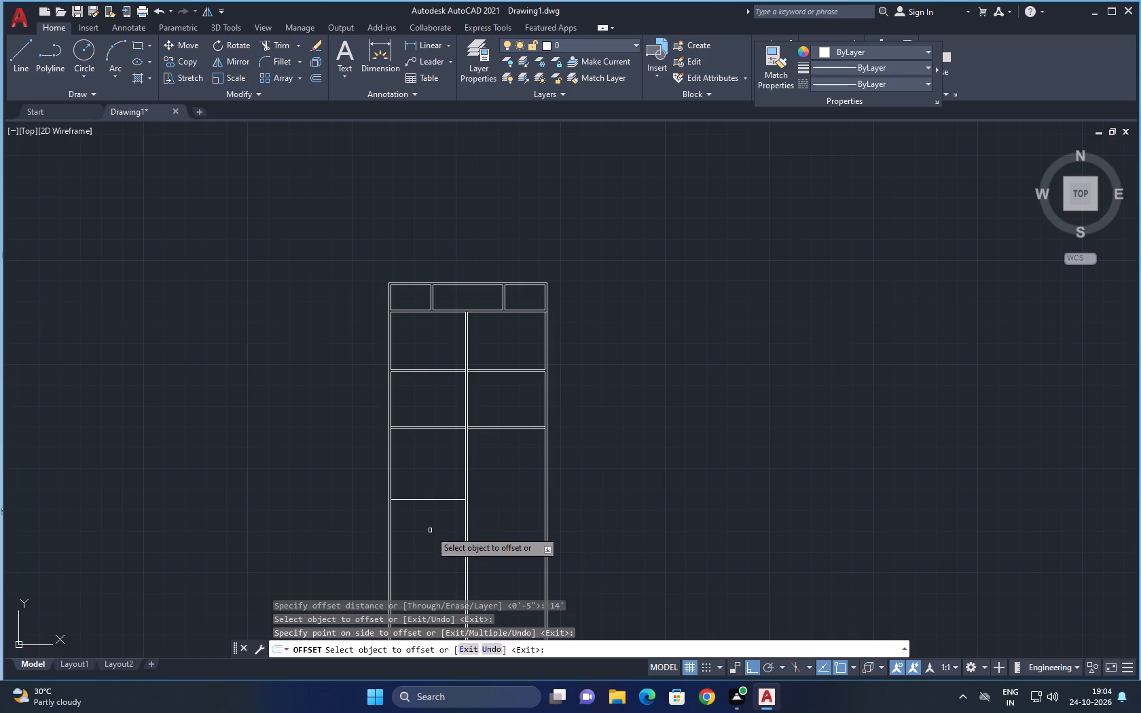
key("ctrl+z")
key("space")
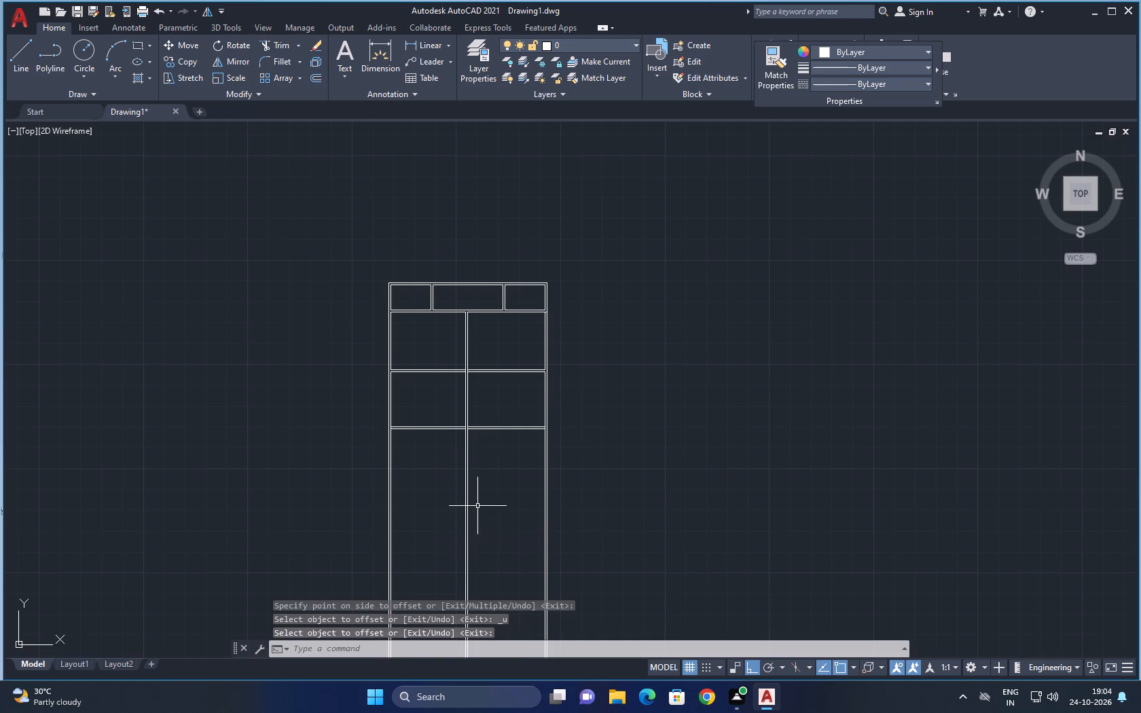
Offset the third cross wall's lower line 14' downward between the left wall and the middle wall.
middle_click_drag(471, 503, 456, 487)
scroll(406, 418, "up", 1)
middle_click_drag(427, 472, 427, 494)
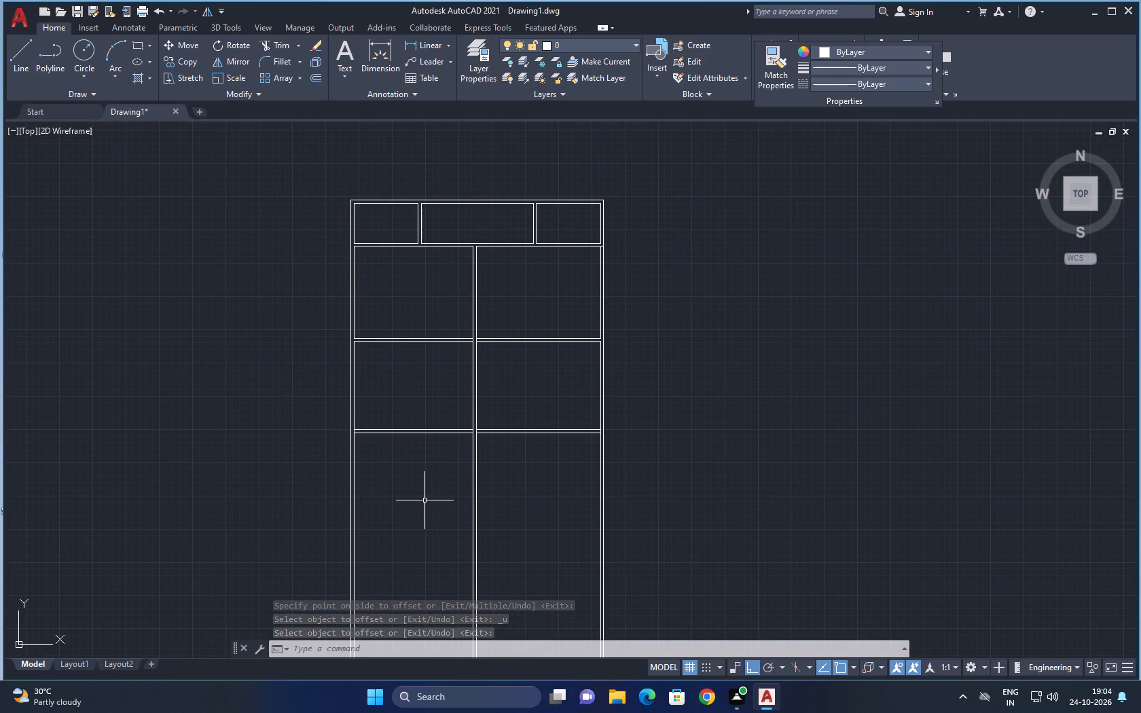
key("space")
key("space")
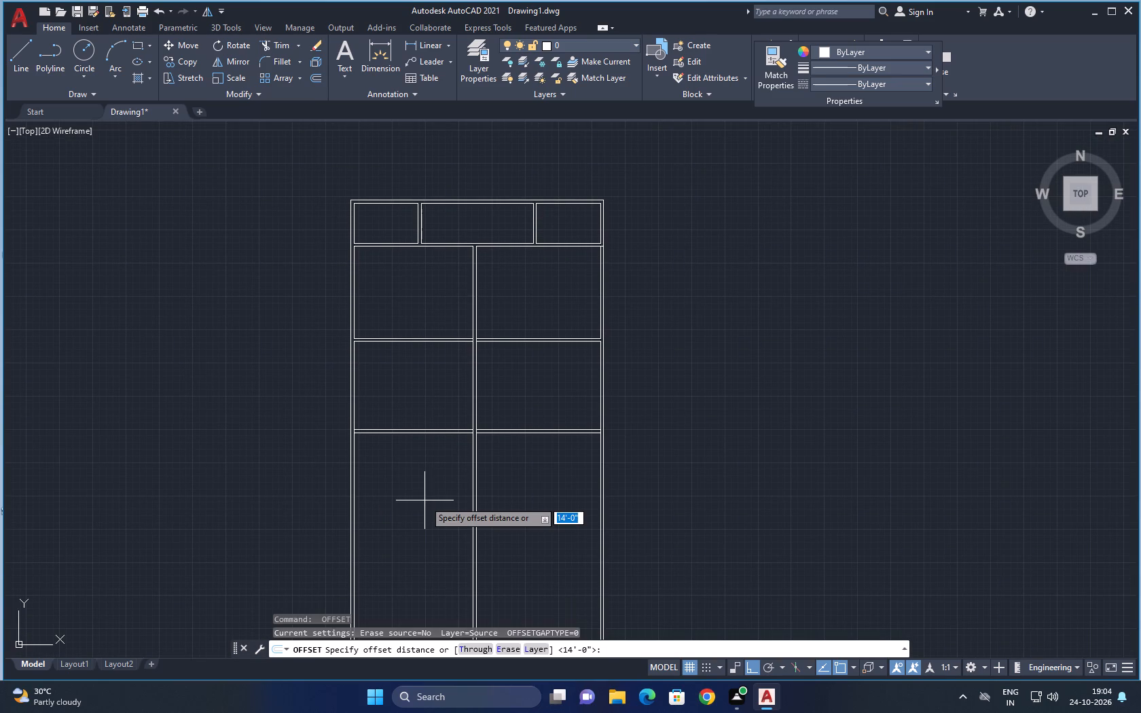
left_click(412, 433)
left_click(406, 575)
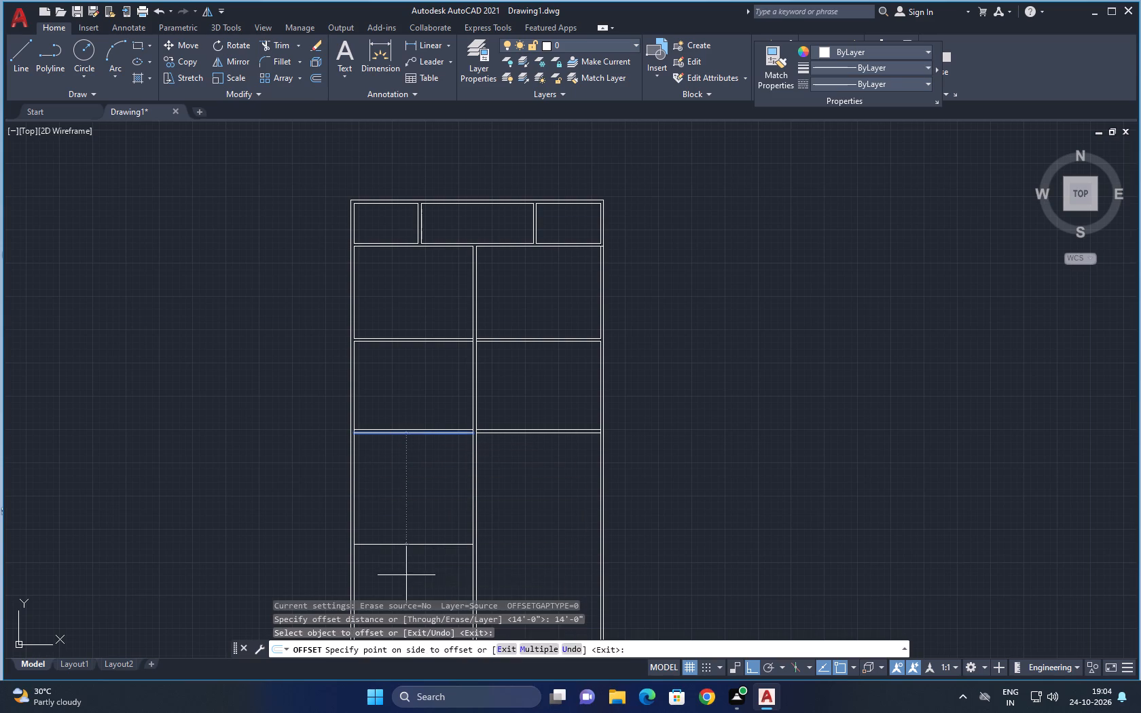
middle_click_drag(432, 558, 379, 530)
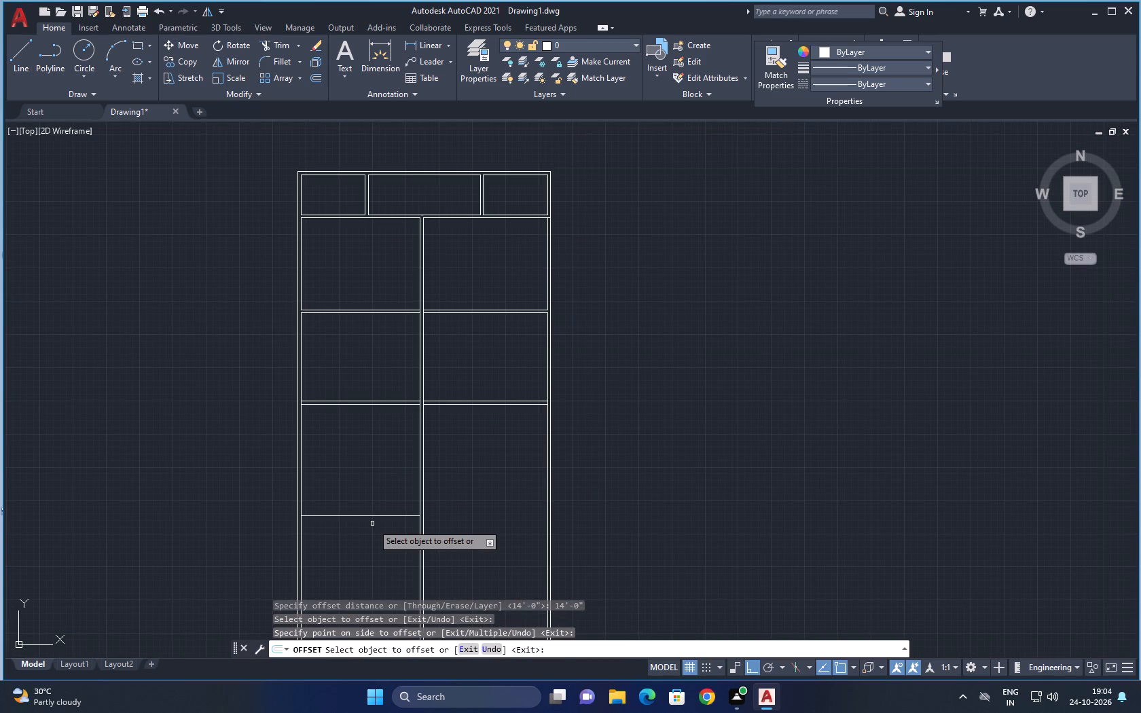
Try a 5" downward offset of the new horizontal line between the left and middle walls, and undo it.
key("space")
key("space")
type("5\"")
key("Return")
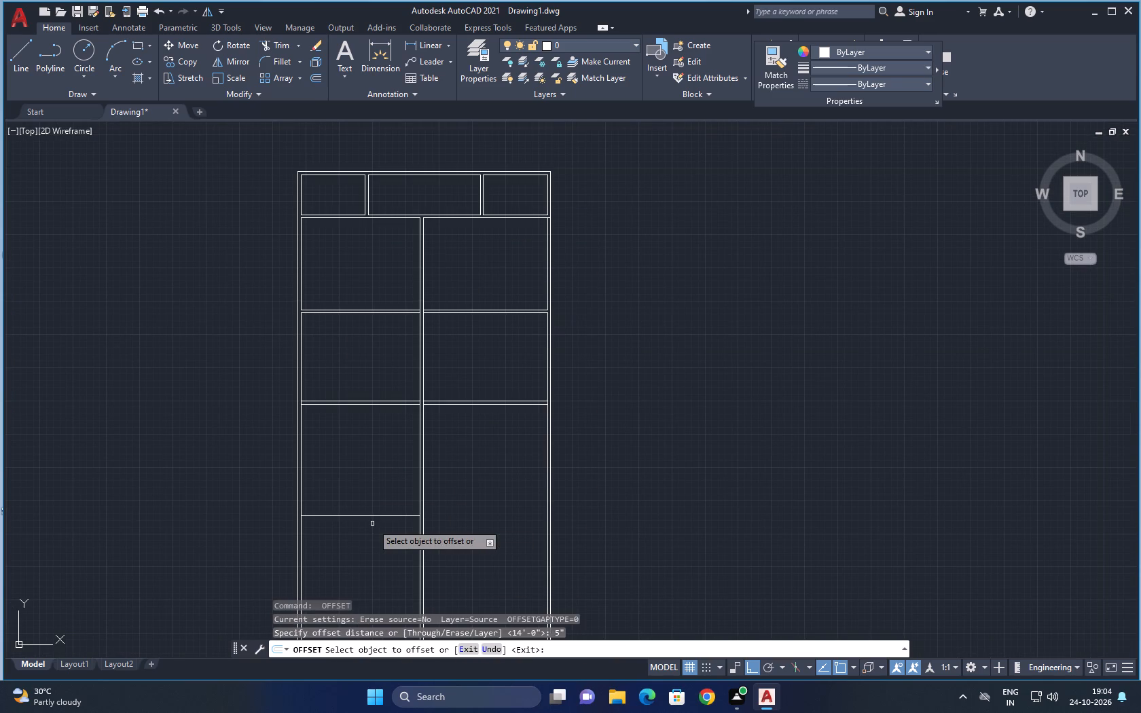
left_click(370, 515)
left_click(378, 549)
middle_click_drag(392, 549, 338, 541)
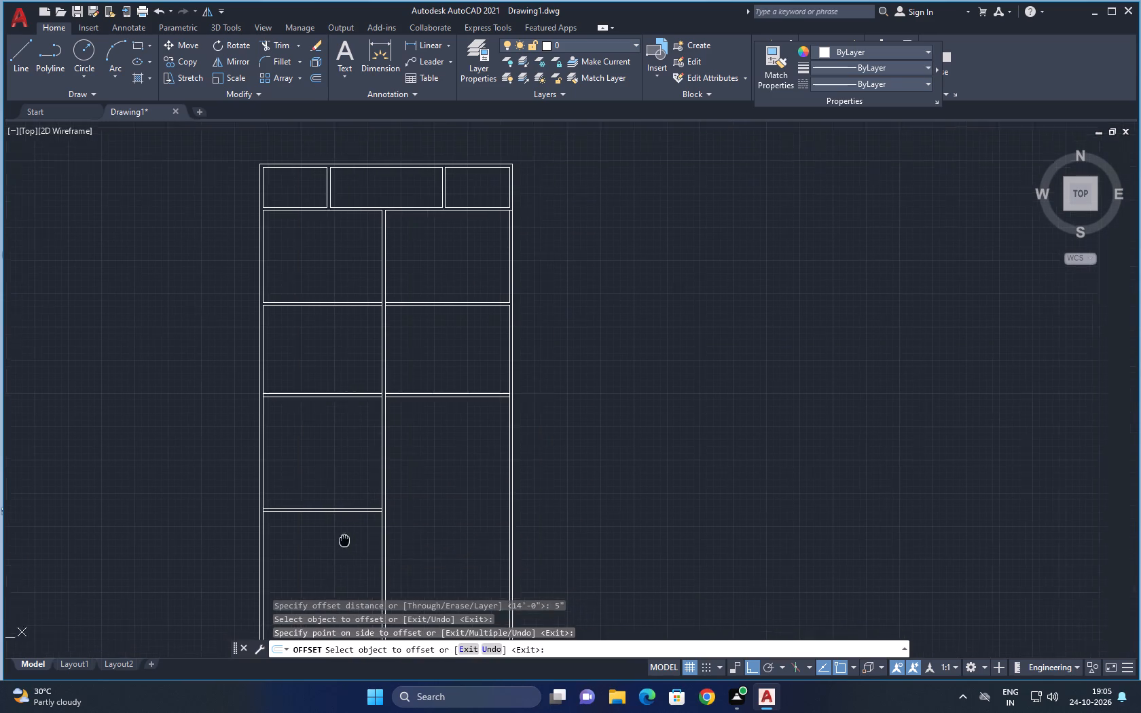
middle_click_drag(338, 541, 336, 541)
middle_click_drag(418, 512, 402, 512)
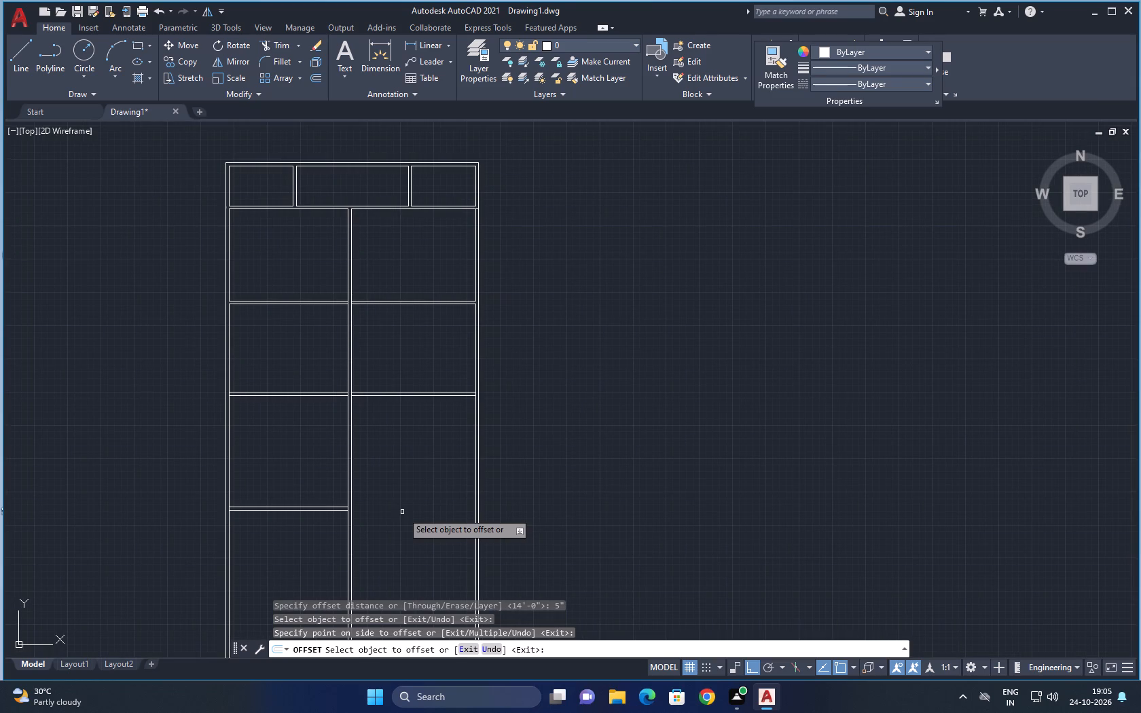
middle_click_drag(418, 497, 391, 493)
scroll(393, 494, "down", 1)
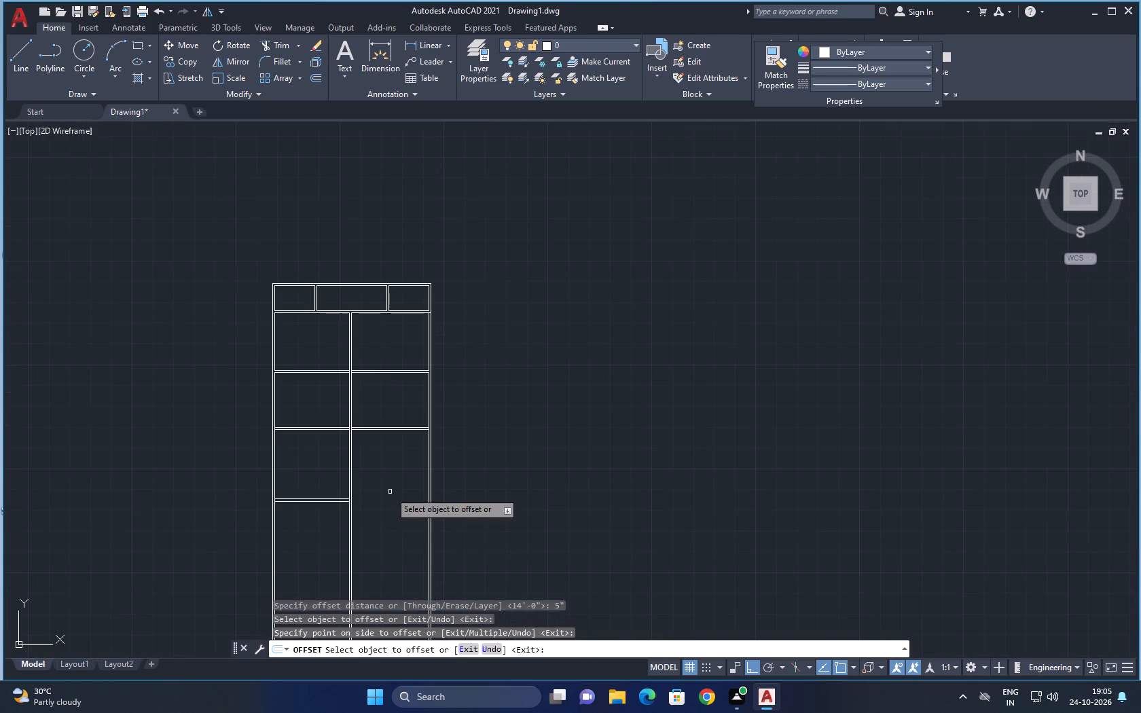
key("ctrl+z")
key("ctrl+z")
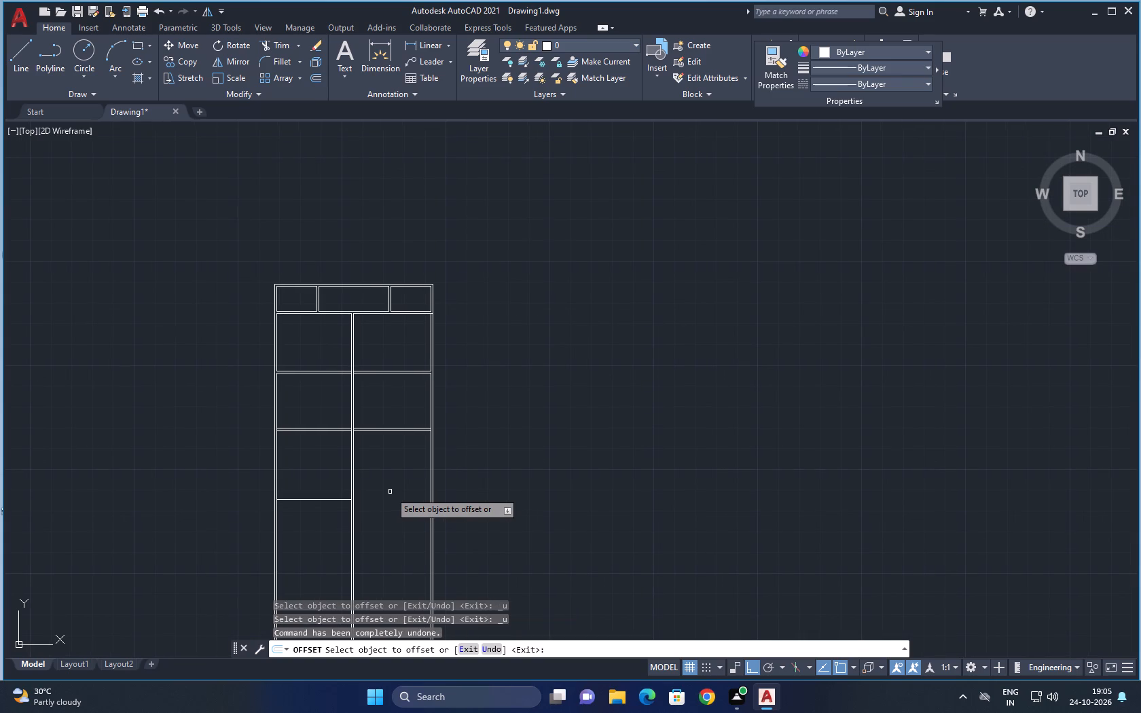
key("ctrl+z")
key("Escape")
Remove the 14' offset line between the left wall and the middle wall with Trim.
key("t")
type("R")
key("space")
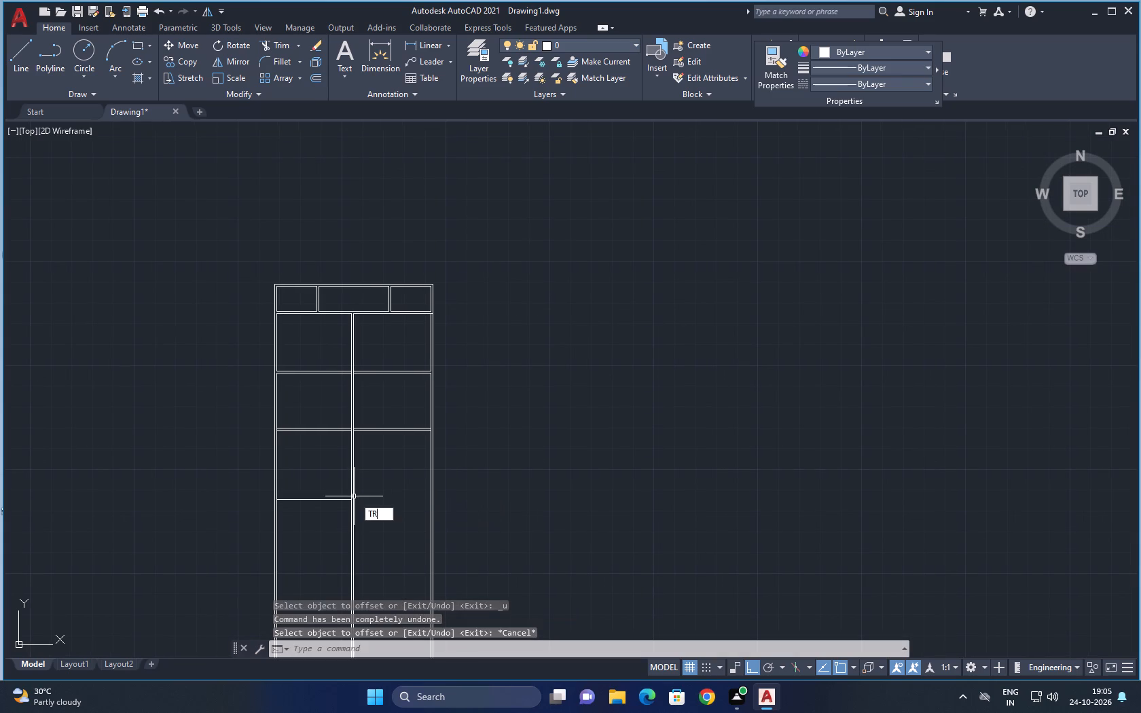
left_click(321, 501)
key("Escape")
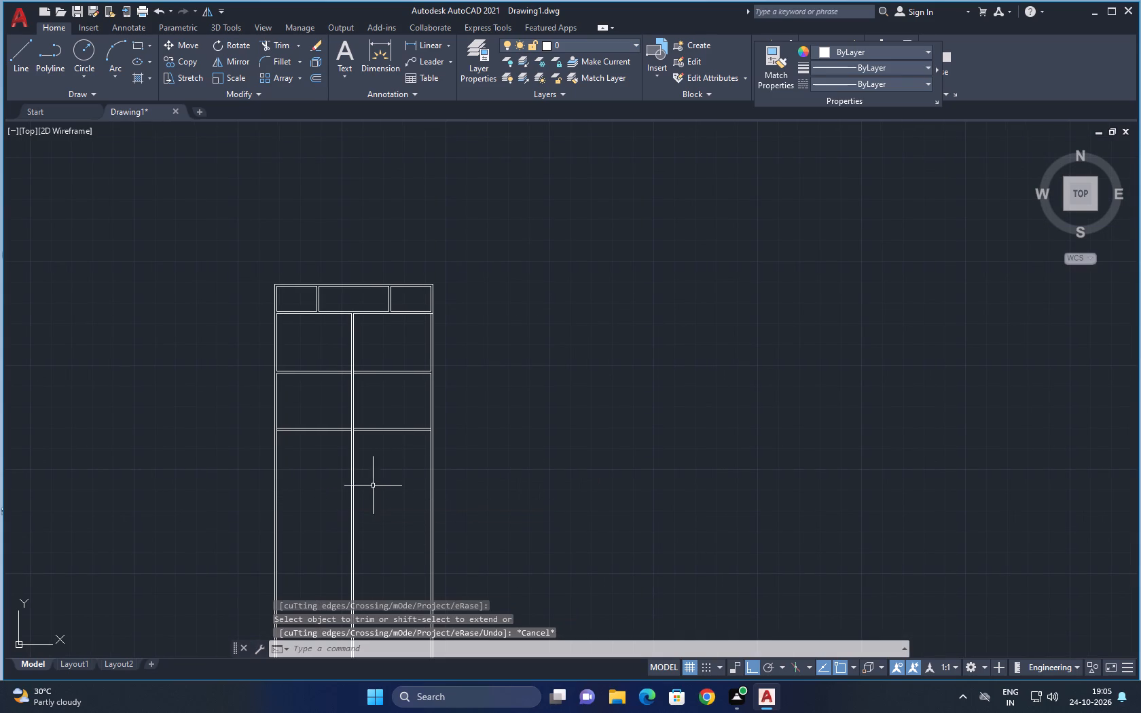
Trim the middle wall's left line between the two lines of the second cross wall.
scroll(410, 453, "up", 1)
scroll(361, 390, "up", 1)
middle_click_drag(361, 390, 372, 437)
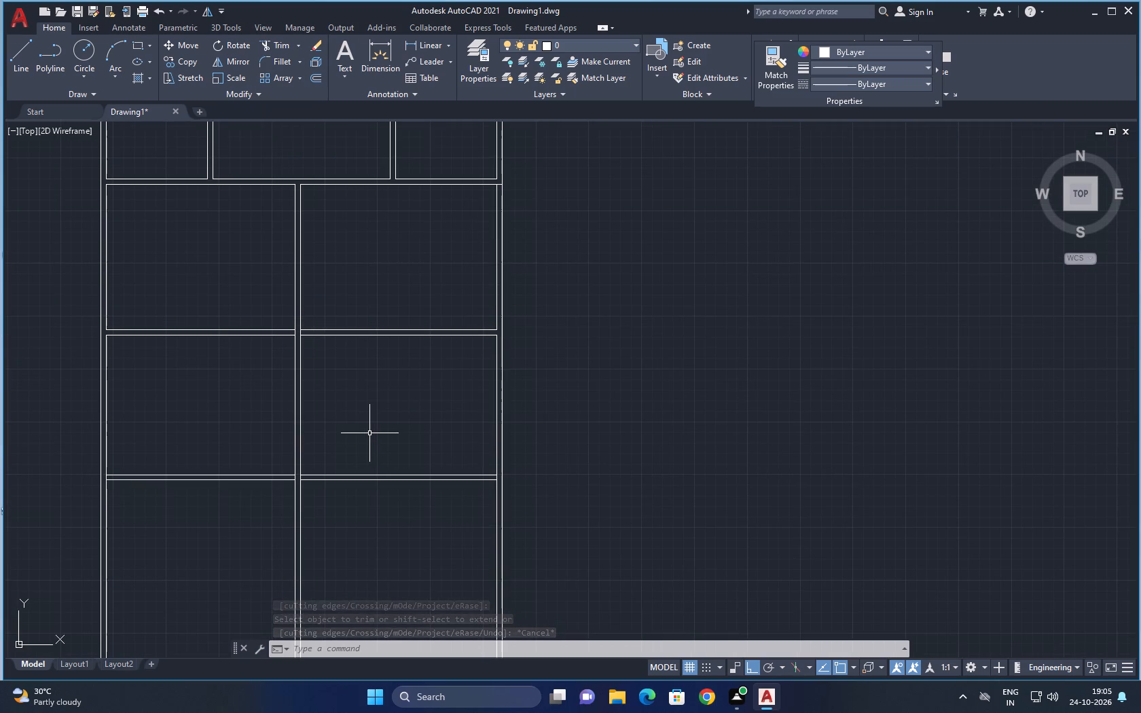
type("TR")
key("space")
scroll(312, 325, "up", 3)
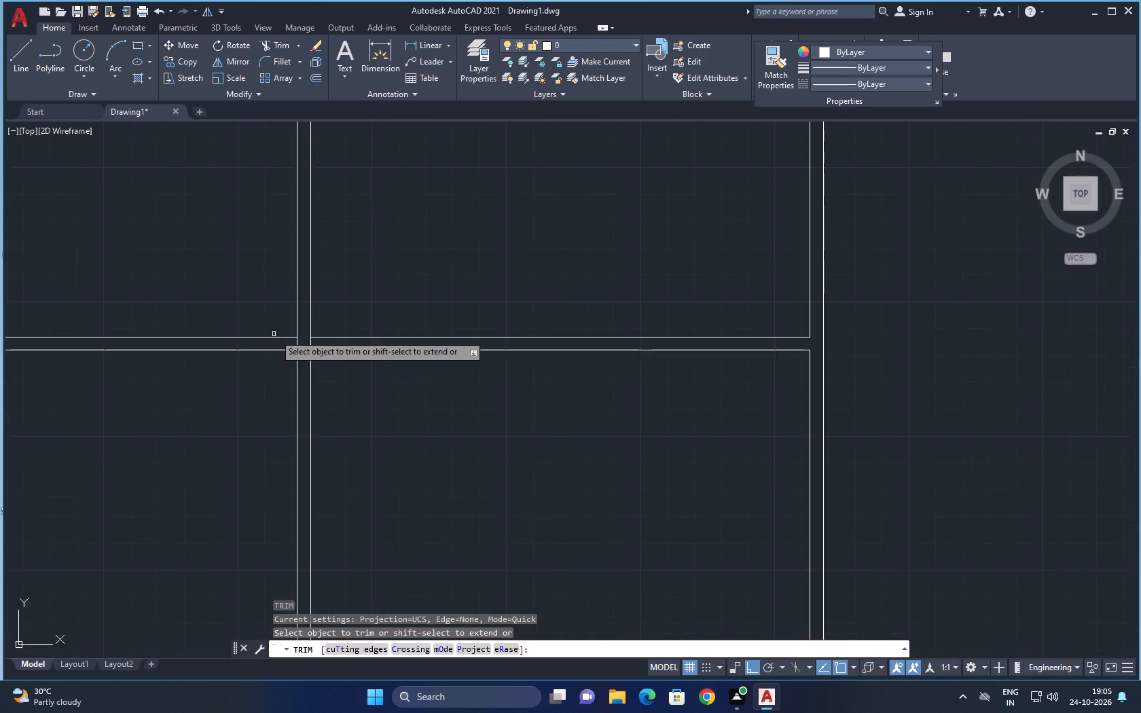
scroll(276, 334, "up", 1)
left_click(308, 354)
left_click(329, 354)
scroll(340, 352, "down", 4)
middle_click_drag(347, 337, 353, 397)
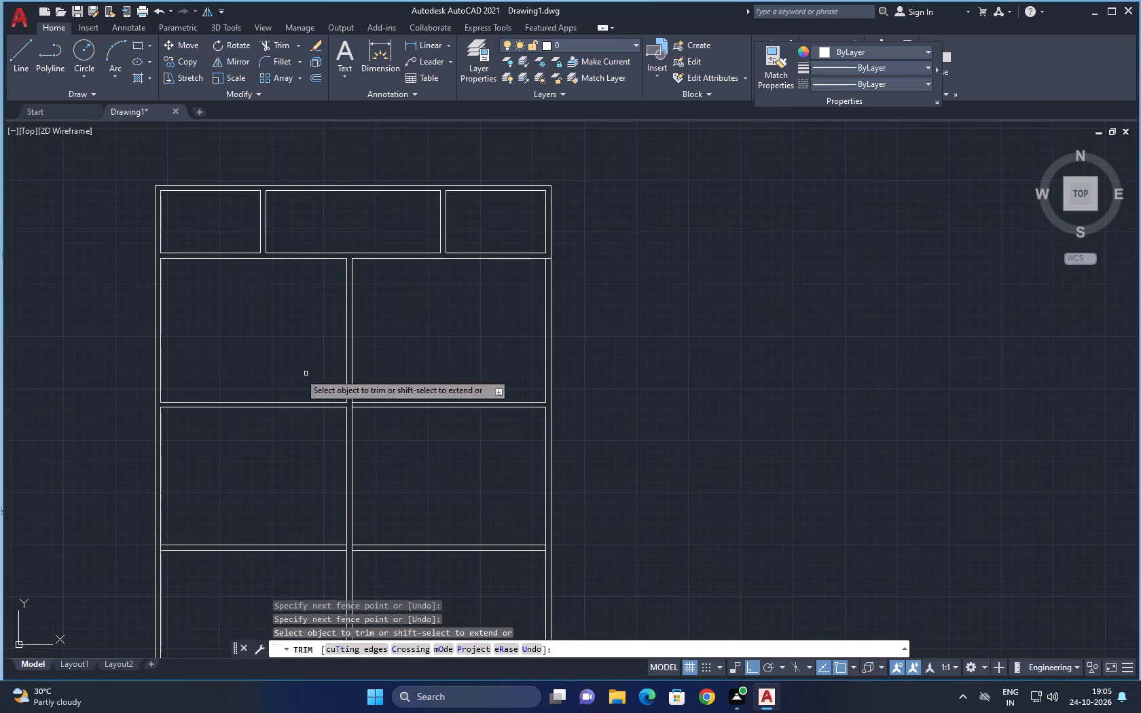
Trim the left wall's inner line between the two lines of the third cross wall.
scroll(163, 576, "up", 2)
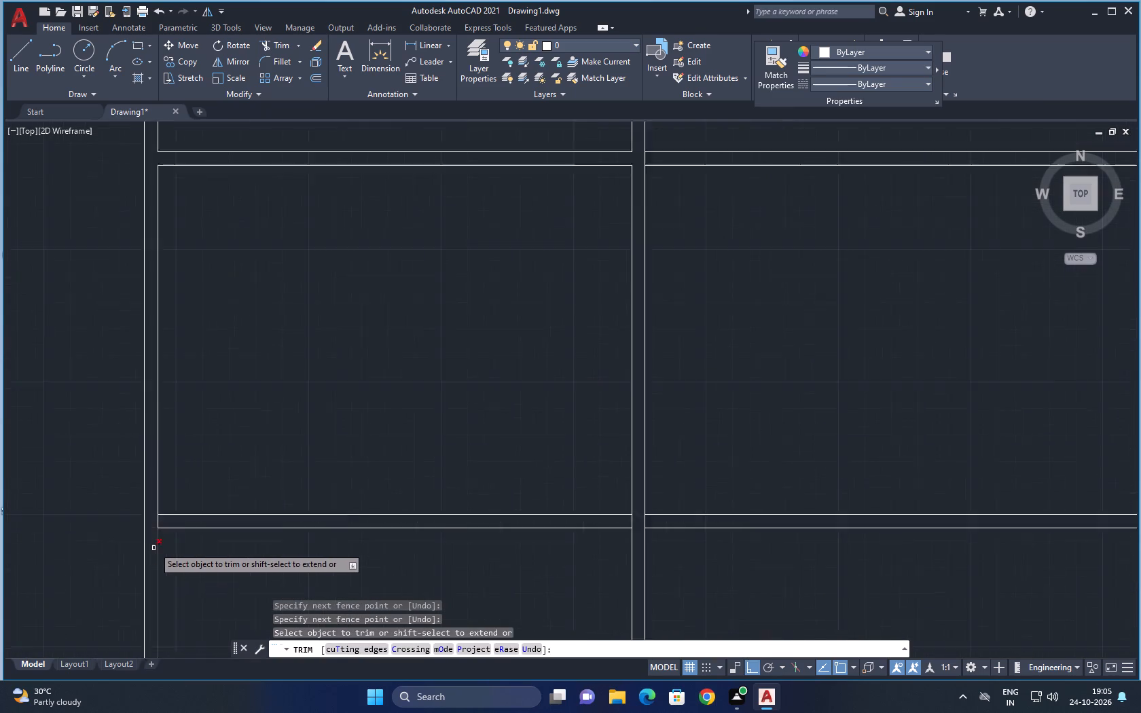
scroll(153, 546, "up", 1)
left_click(153, 505)
left_click(179, 508)
key("Escape")
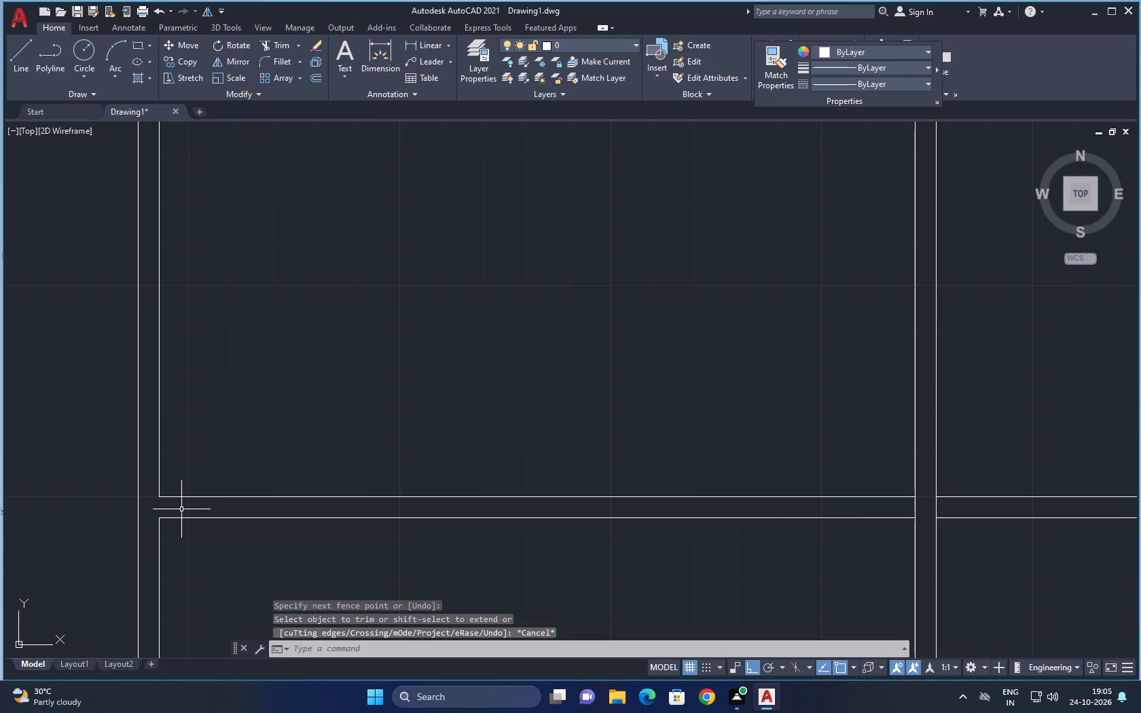
Extend the third cross wall's lower line segments to the outer lines of the left and right walls.
type("EX")
key("space")
left_click(183, 526)
left_click(175, 515)
scroll(289, 543, "down", 2)
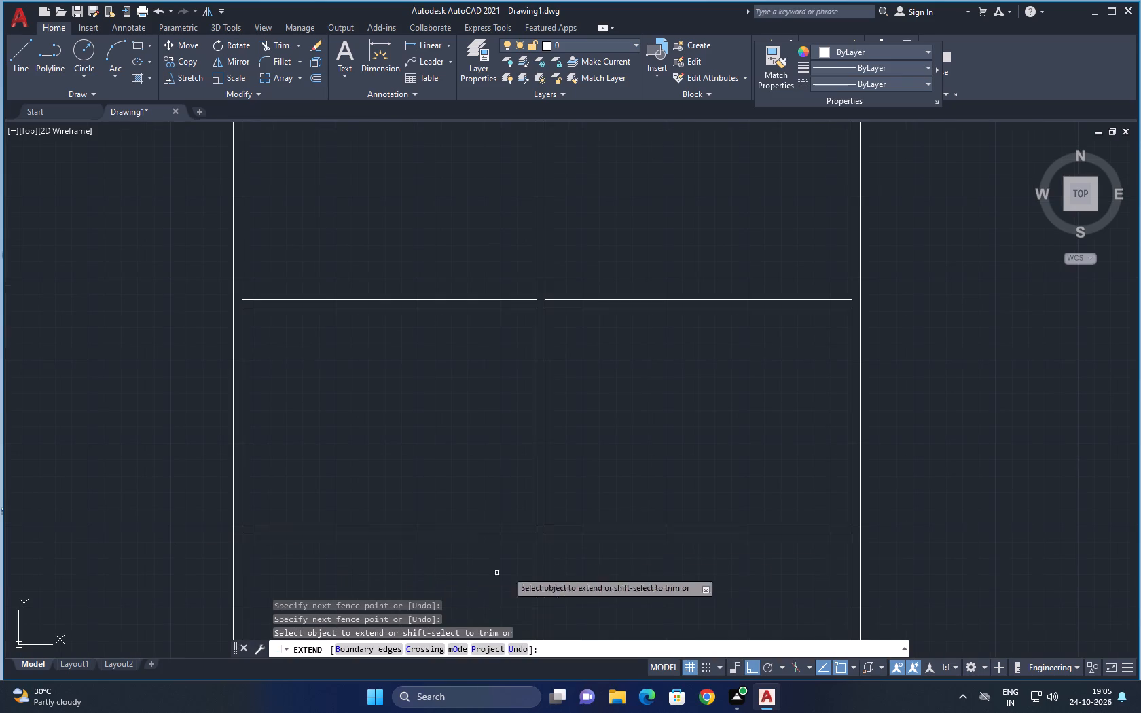
middle_click_drag(748, 534, 622, 498)
left_click(670, 506)
left_click(674, 497)
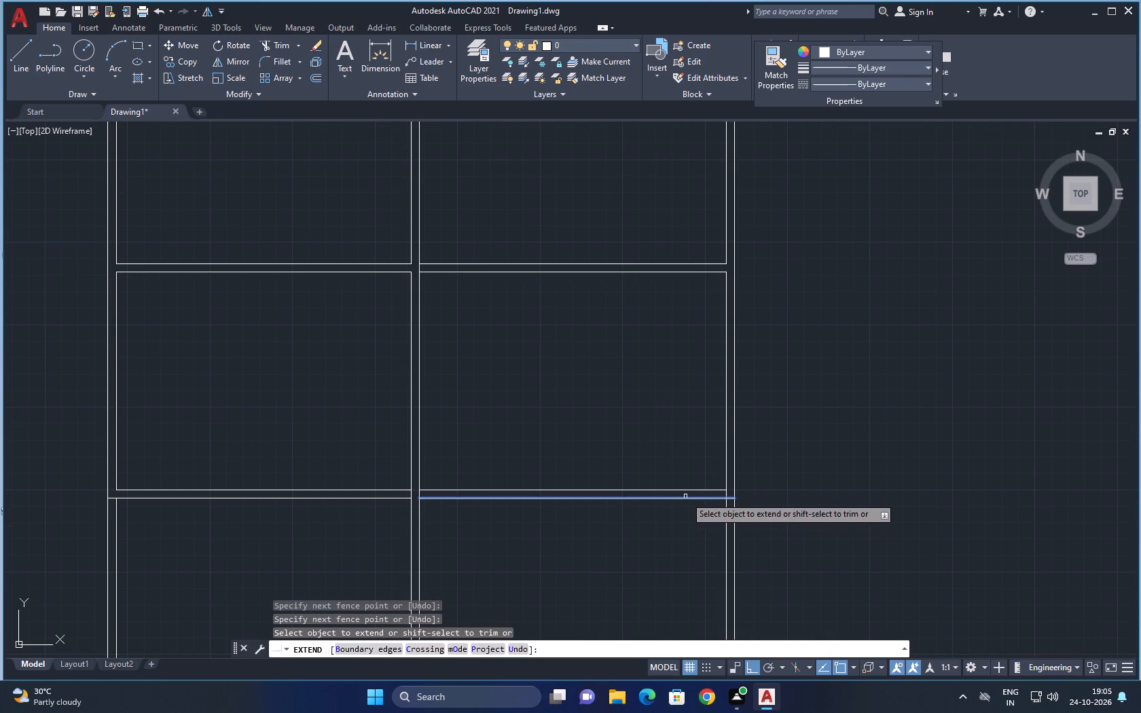
key("Escape")
Trim the middle wall's right line between the two lines of the second cross wall.
type("TR")
key("space")
scroll(420, 279, "up", 2)
left_click(407, 256)
left_click(417, 256)
Trim both middle wall lines between the two lines of the third cross wall.
scroll(459, 305, "down", 1)
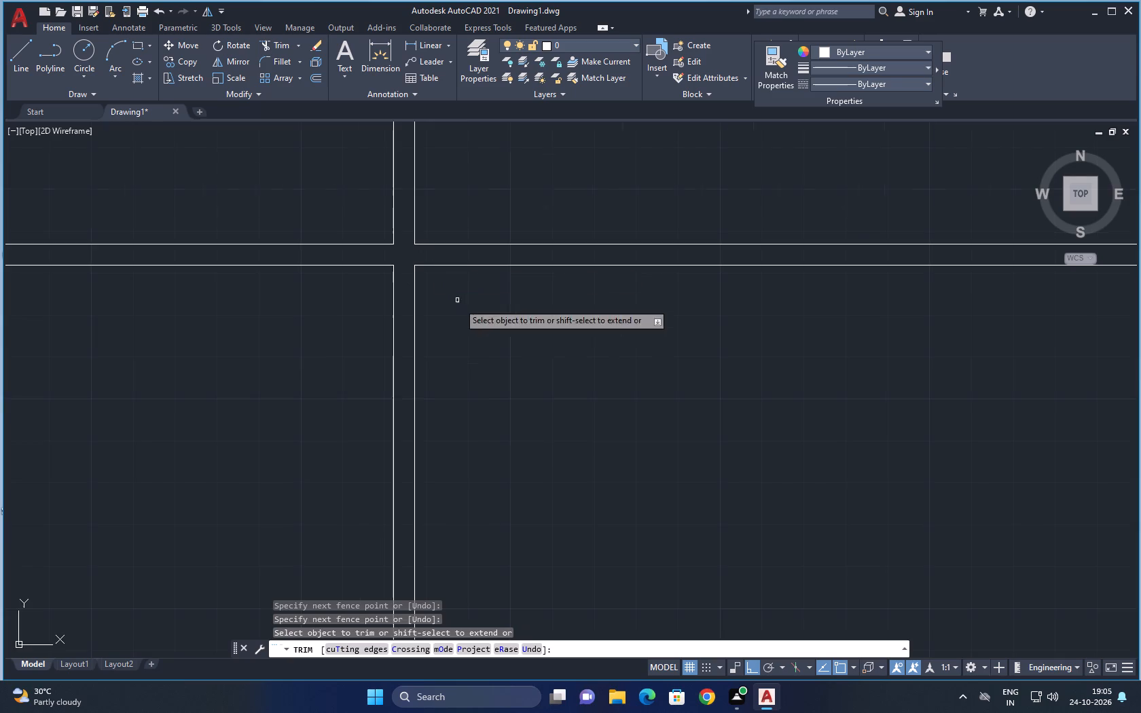
scroll(459, 305, "down", 2)
scroll(443, 442, "up", 5)
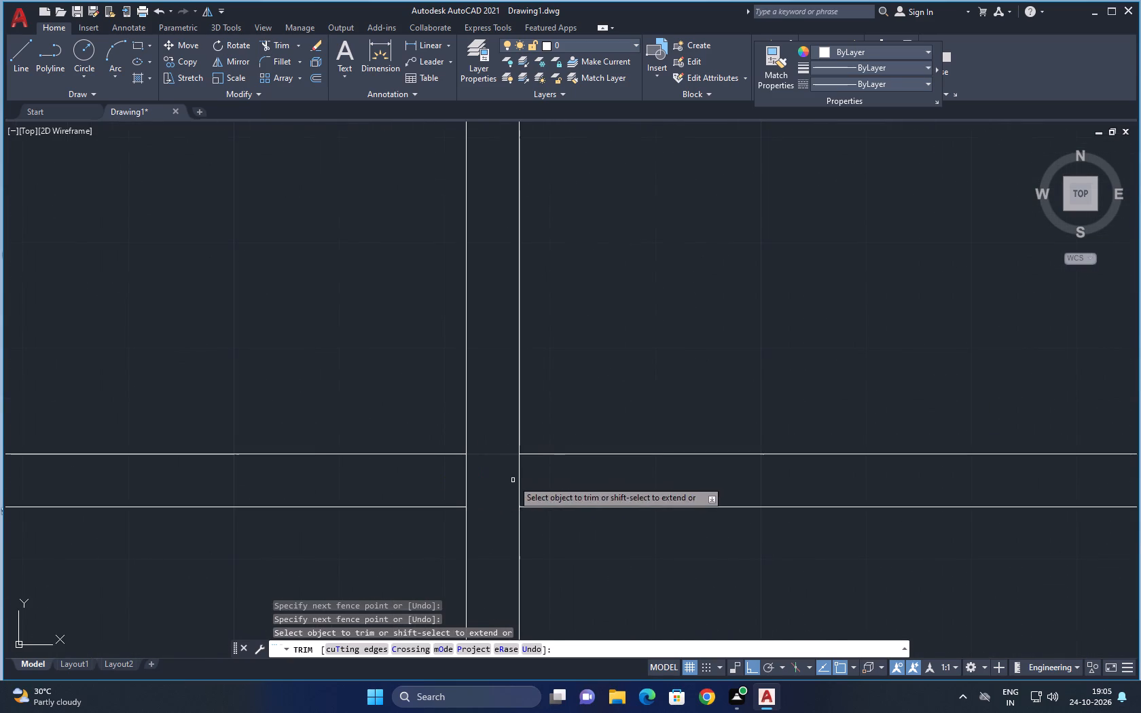
left_click(538, 480)
left_click(422, 479)
key("Escape")
Extend the third cross wall's lower line segments across the middle wall so they meet.
type("EX")
key("space")
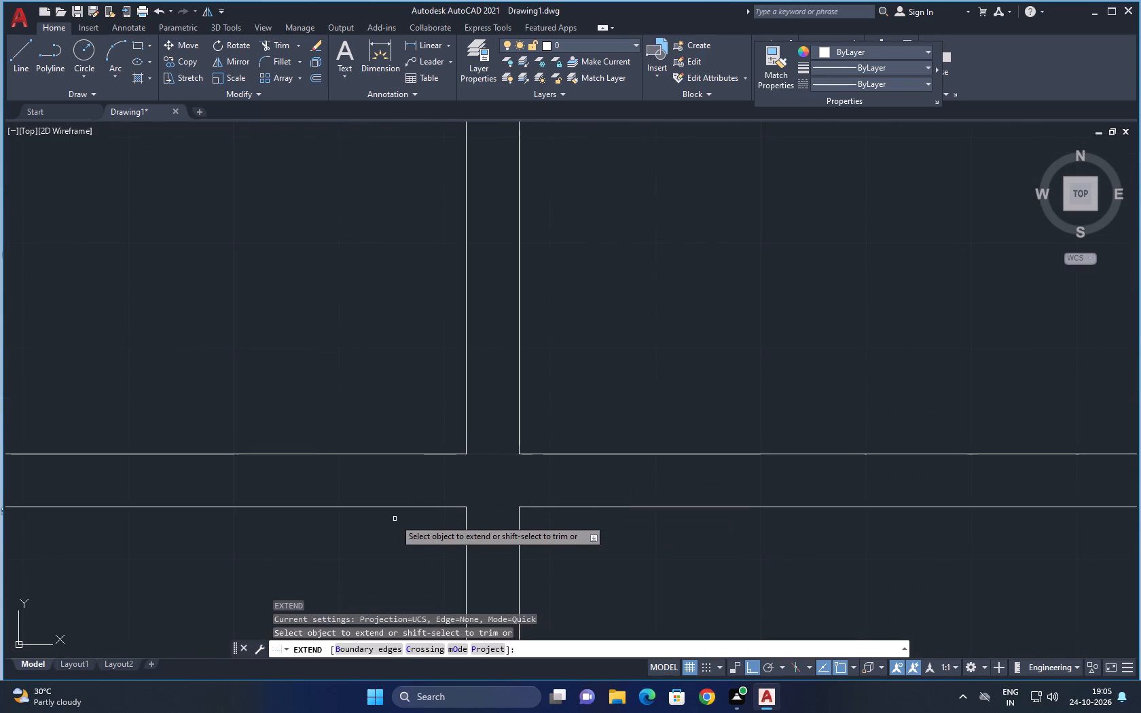
left_click(405, 496)
left_click(566, 511)
key("Escape")
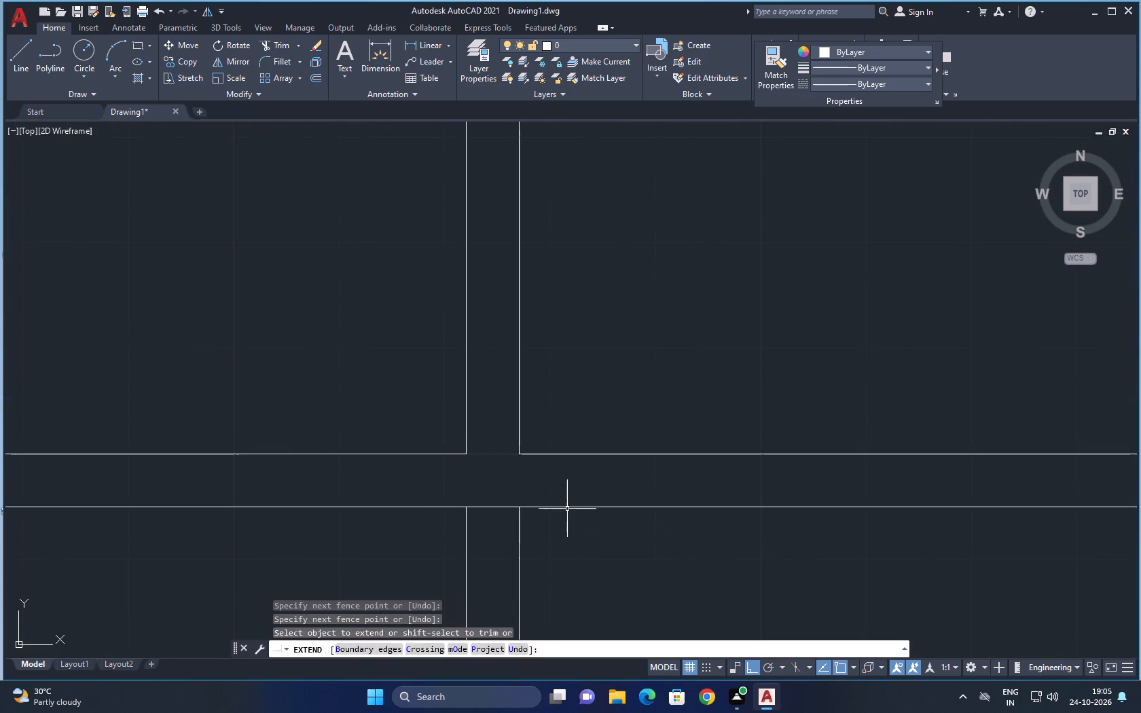
scroll(568, 509, "down", 2)
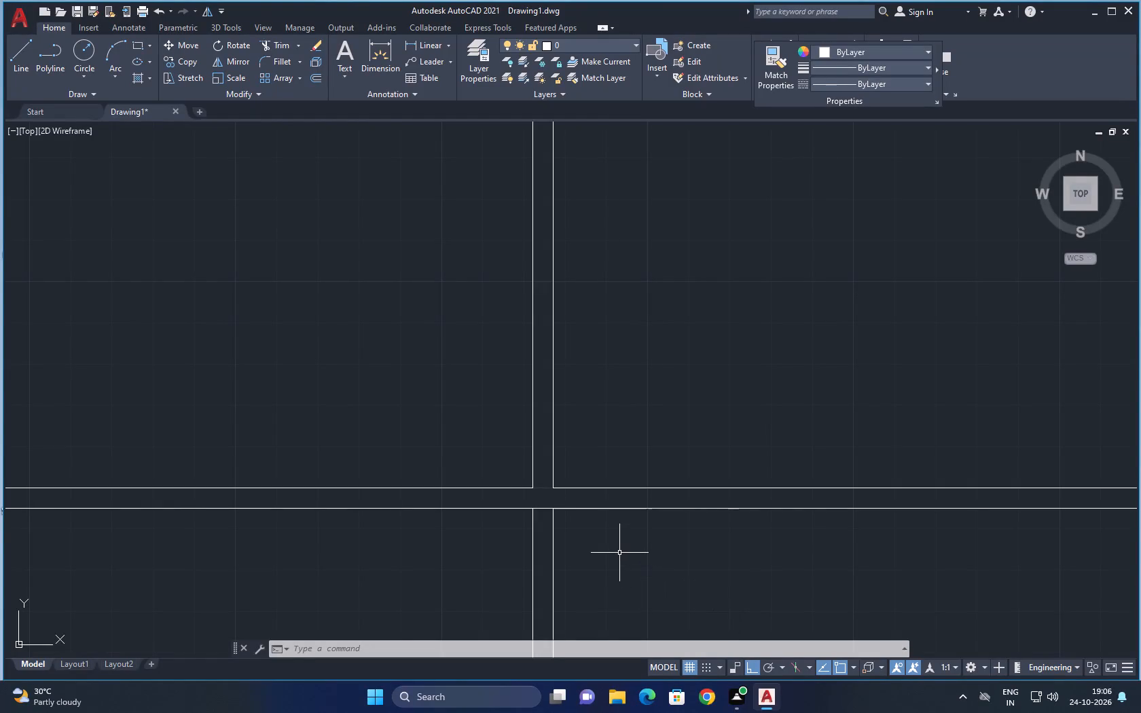
Trim the right wall's inner line between the two lines of the third cross wall.
middle_click_drag(573, 483, 568, 483)
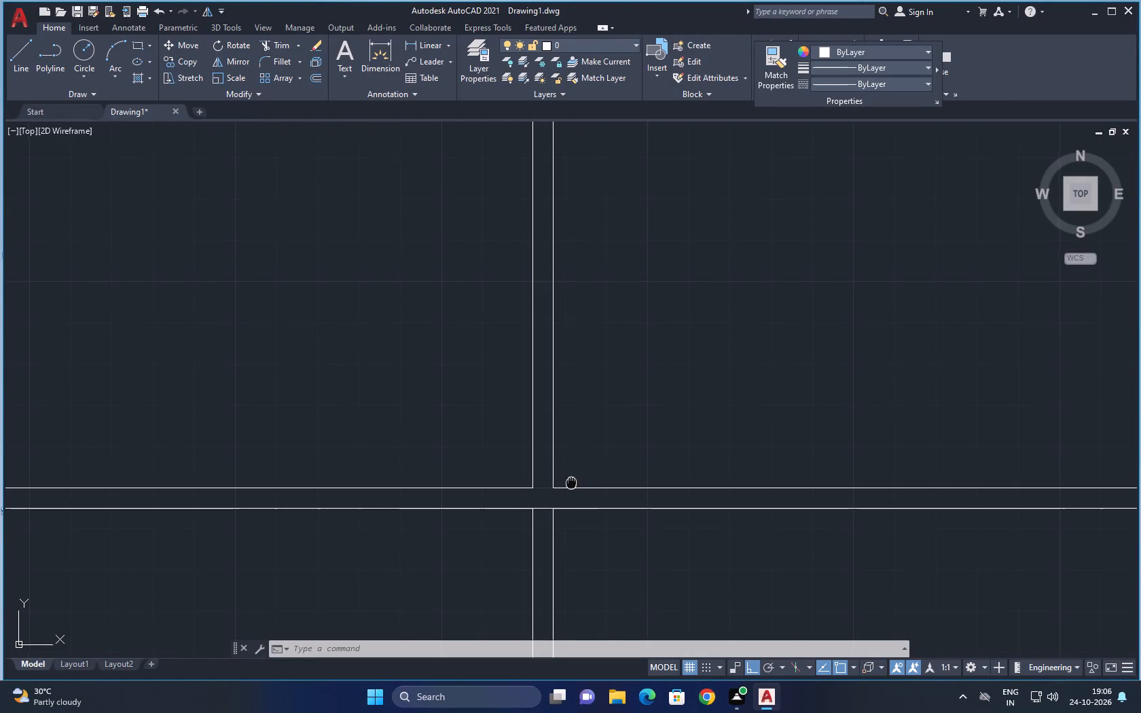
middle_click_drag(568, 483, 467, 491)
scroll(535, 471, "down", 2)
middle_click_drag(549, 508, 515, 486)
scroll(533, 491, "down", 2)
middle_click_drag(543, 511, 535, 494)
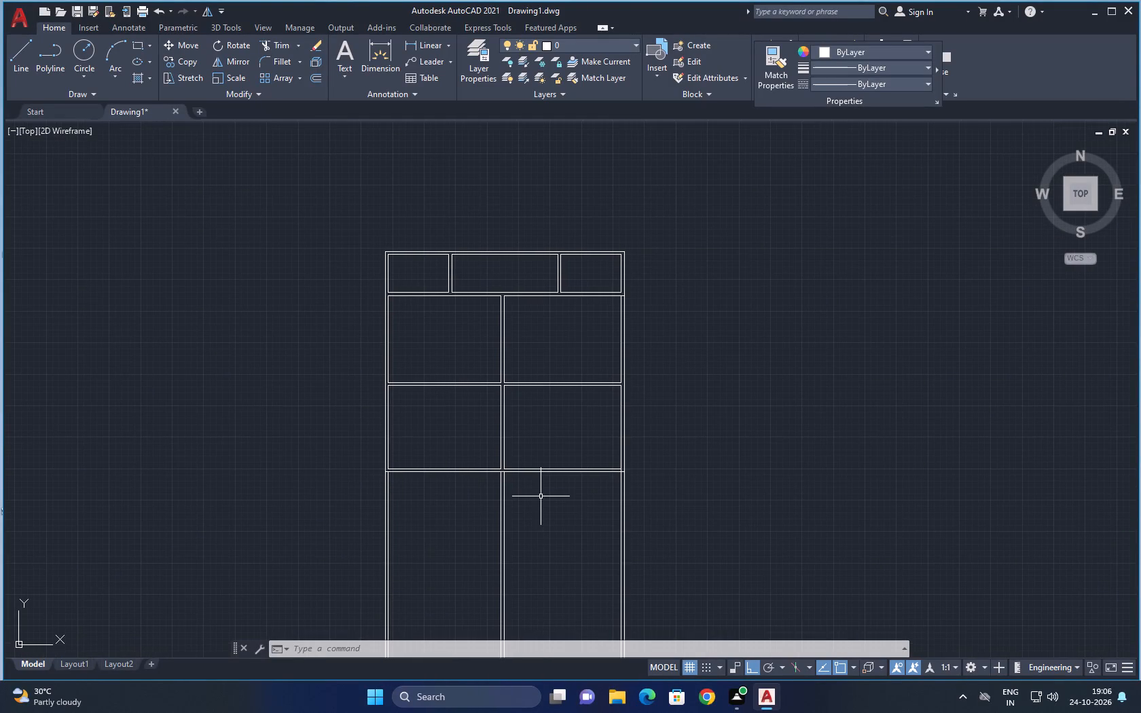
middle_click_drag(545, 518, 539, 509)
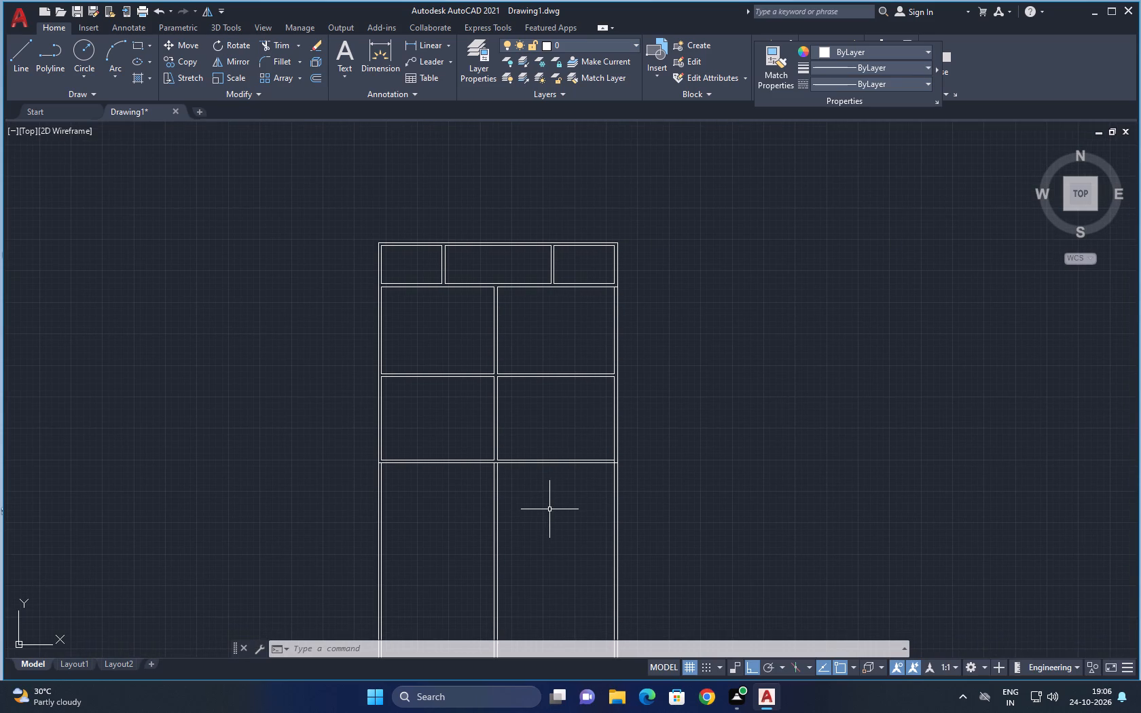
middle_click_drag(535, 490, 540, 456)
middle_click(539, 511)
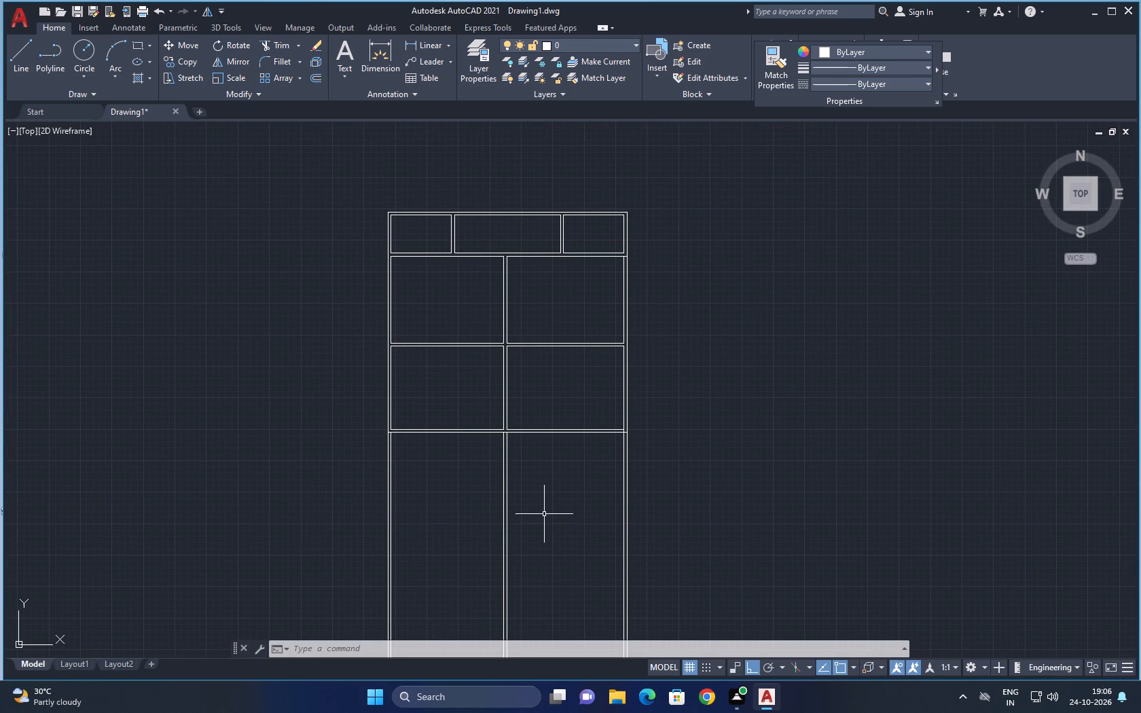
scroll(519, 456, "down", 1)
middle_click(524, 462)
scroll(590, 449, "up", 4)
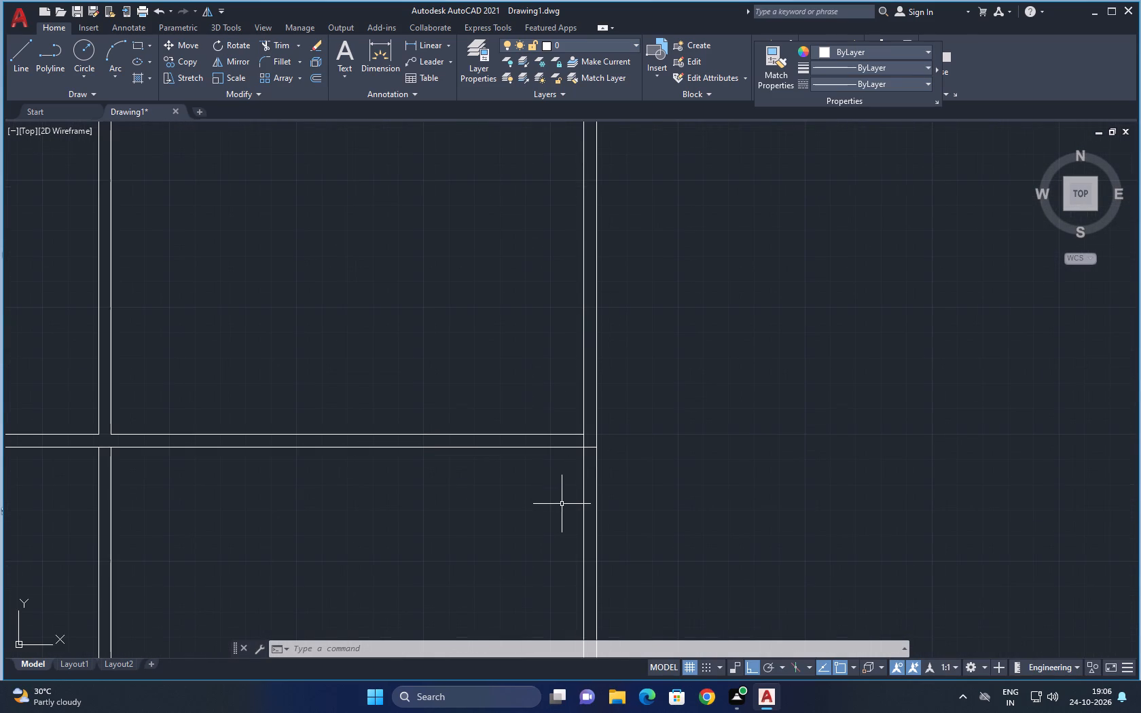
key("t")
key("r")
key("space")
scroll(580, 431, "up", 2)
left_click(589, 463)
left_click(563, 458)
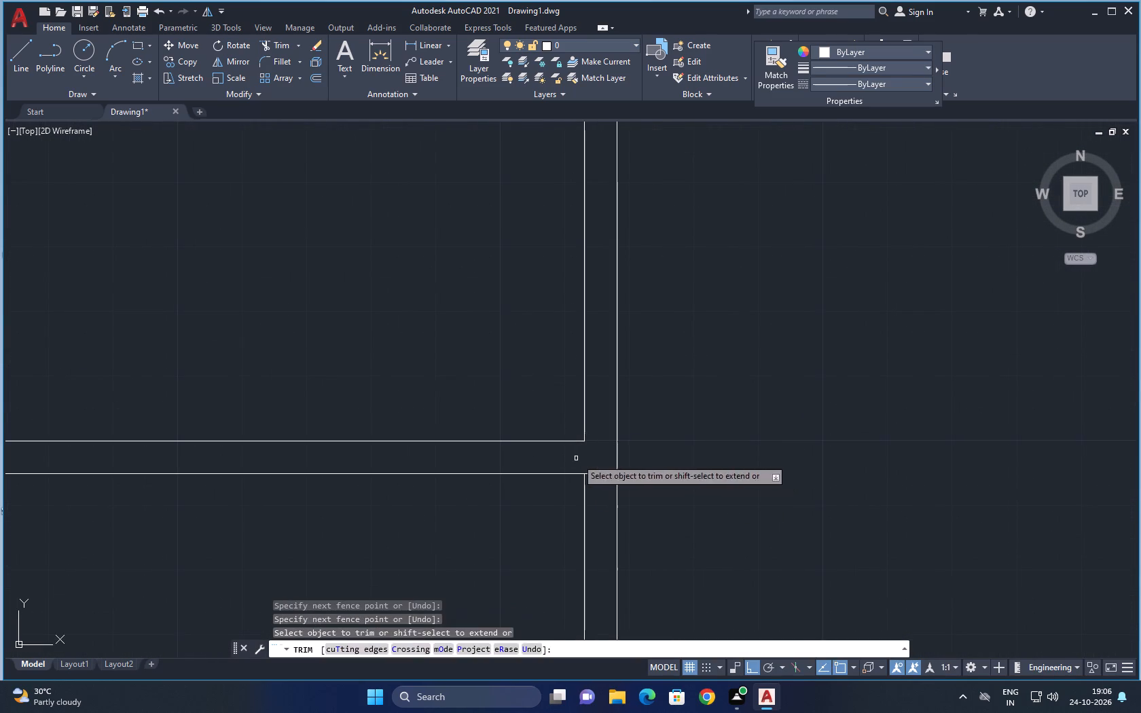
key("Escape")
Review the room layout and the middle wall's junction with the second cross wall.
scroll(506, 449, "down", 2)
middle_click_drag(532, 447, 556, 476)
scroll(537, 452, "down", 1)
middle_click_drag(520, 460, 560, 496)
scroll(409, 426, "down", 1)
middle_click_drag(415, 431, 458, 446)
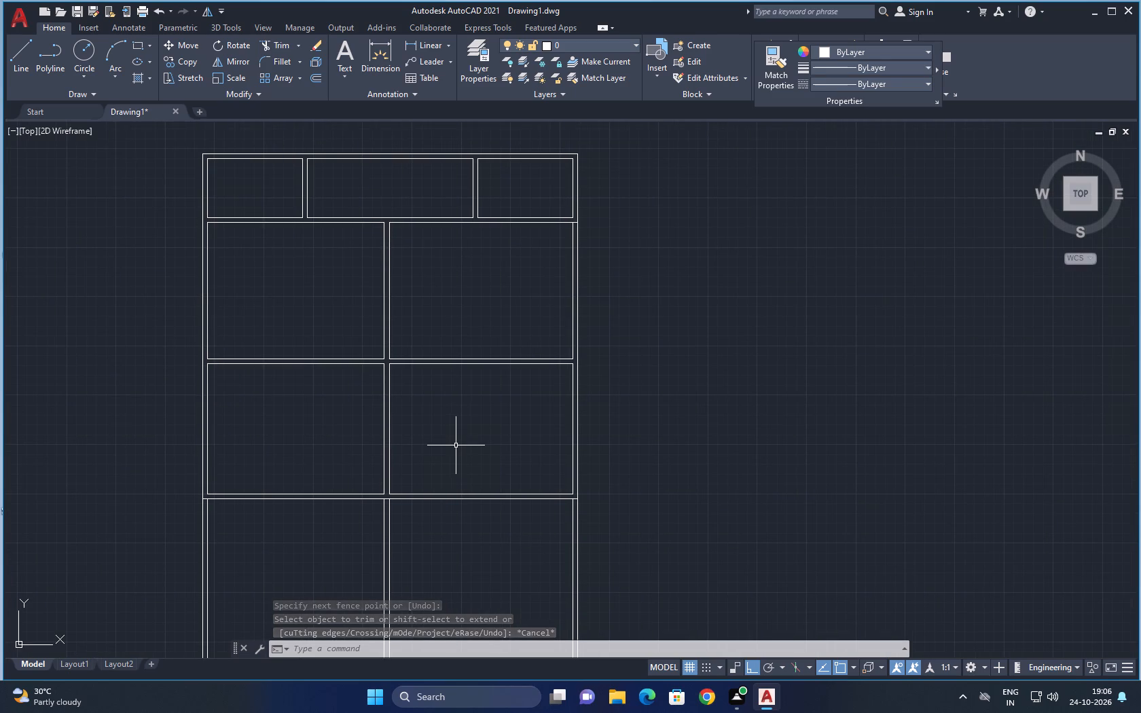
middle_click_drag(306, 359, 310, 352)
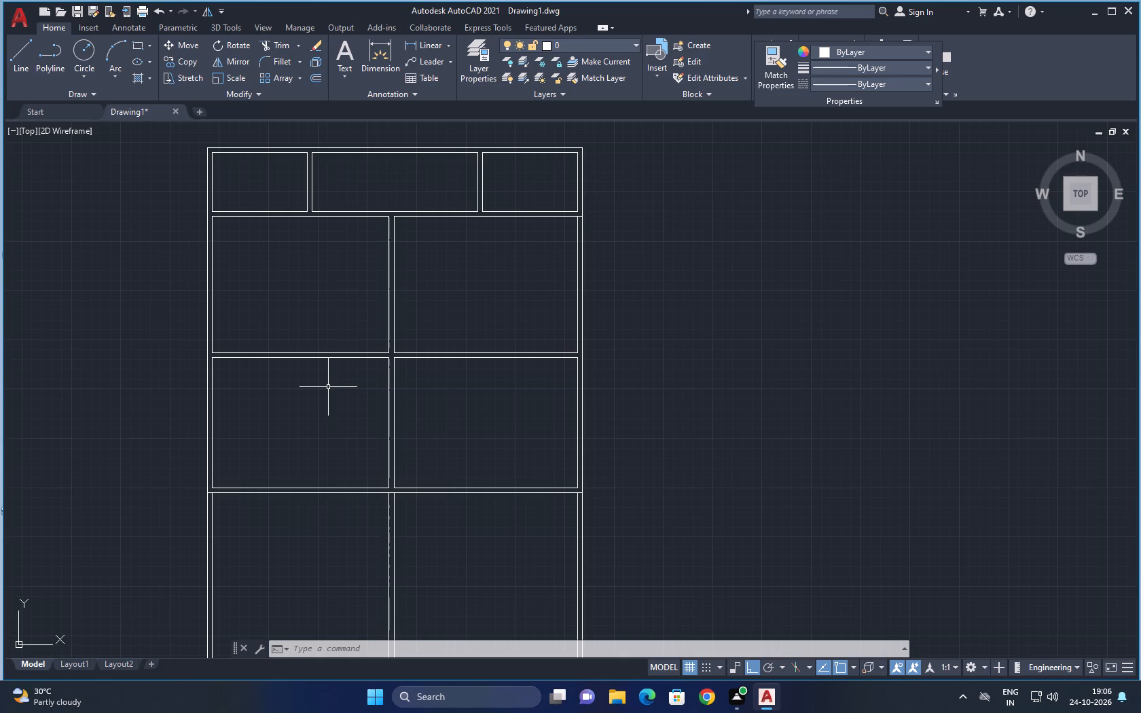
middle_click(477, 407)
middle_click_drag(446, 426, 484, 434)
middle_click_drag(371, 445, 377, 451)
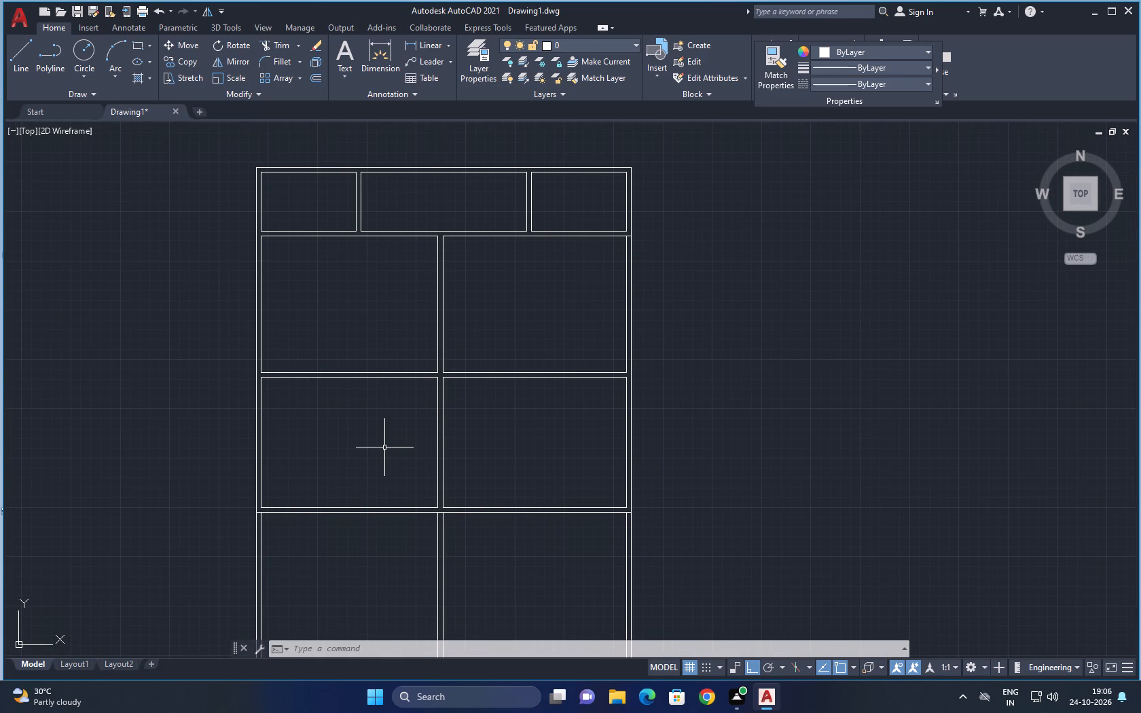
middle_click_drag(371, 442, 397, 471)
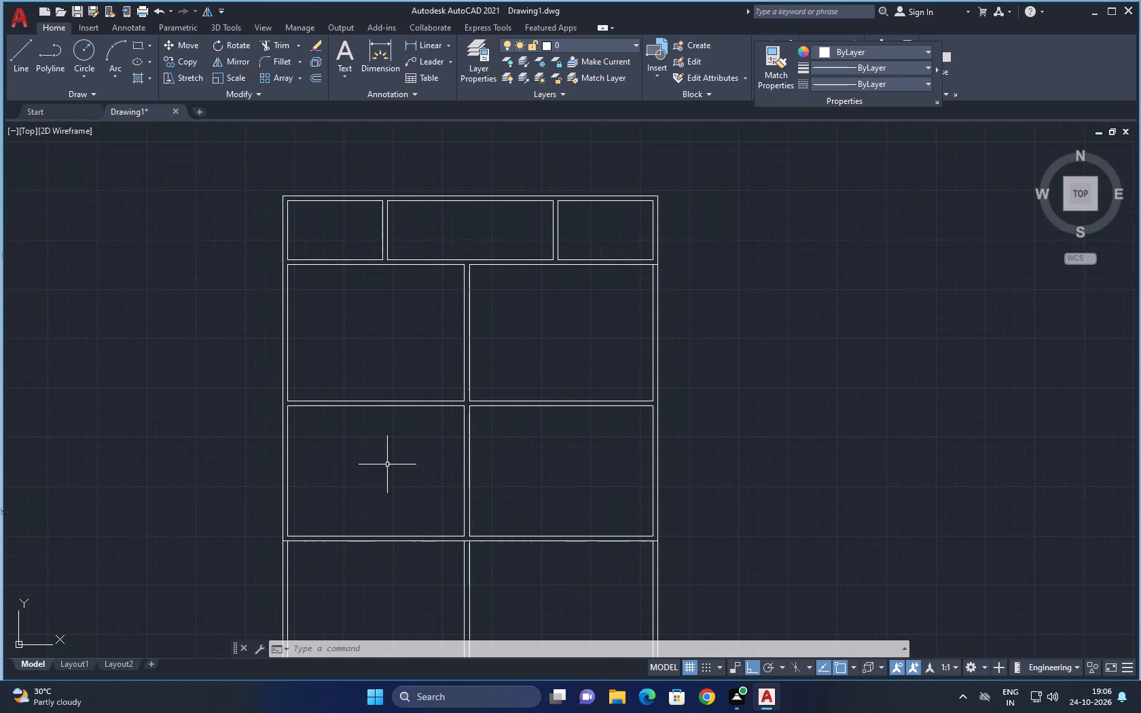
middle_click_drag(454, 451, 421, 465)
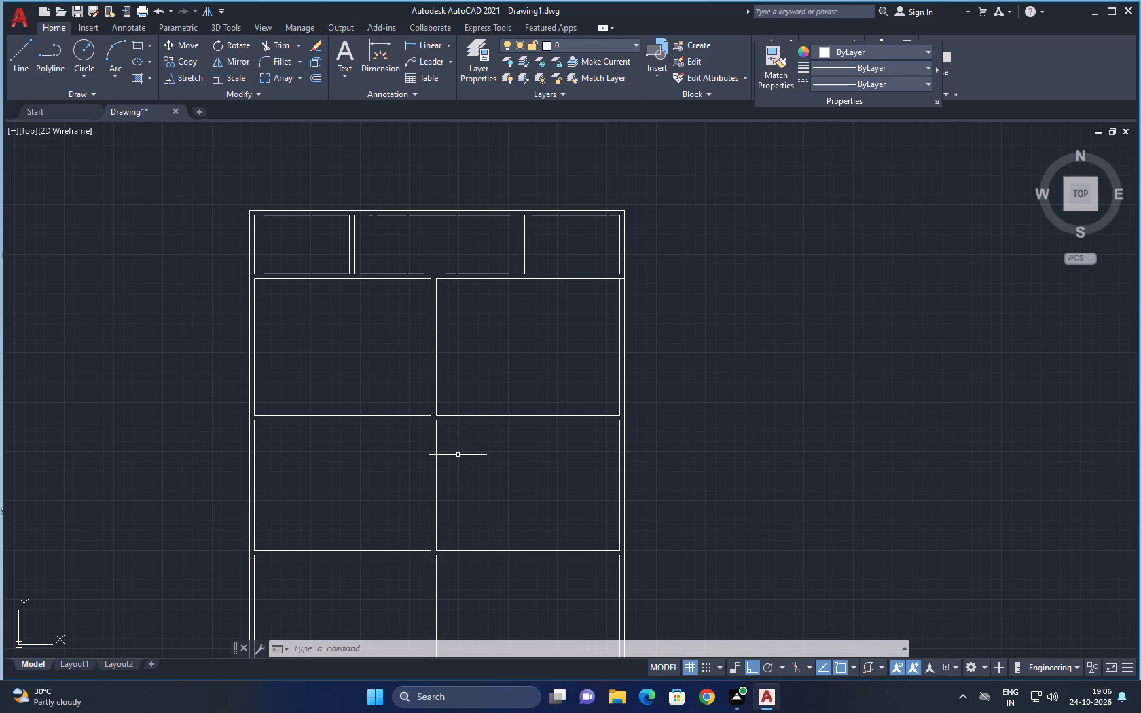
middle_click_drag(453, 486, 440, 483)
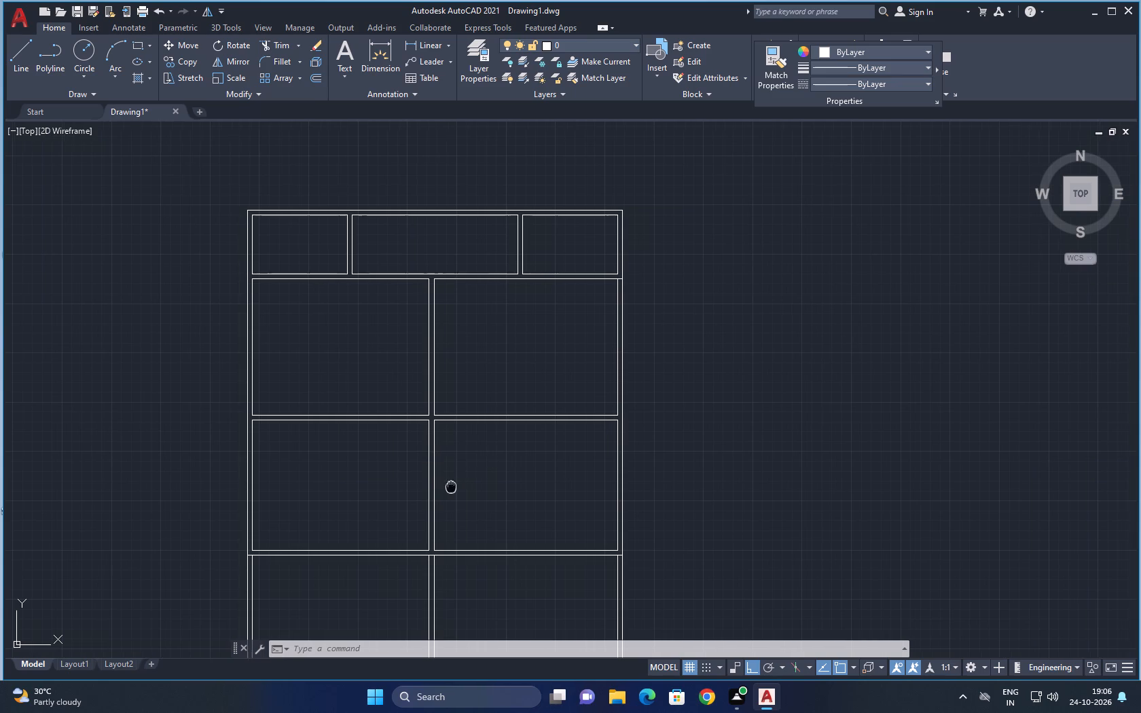
middle_click_drag(440, 483, 433, 479)
middle_click_drag(441, 460, 441, 483)
scroll(437, 483, "up", 1)
scroll(407, 432, "up", 1)
middle_click_drag(411, 432, 435, 451)
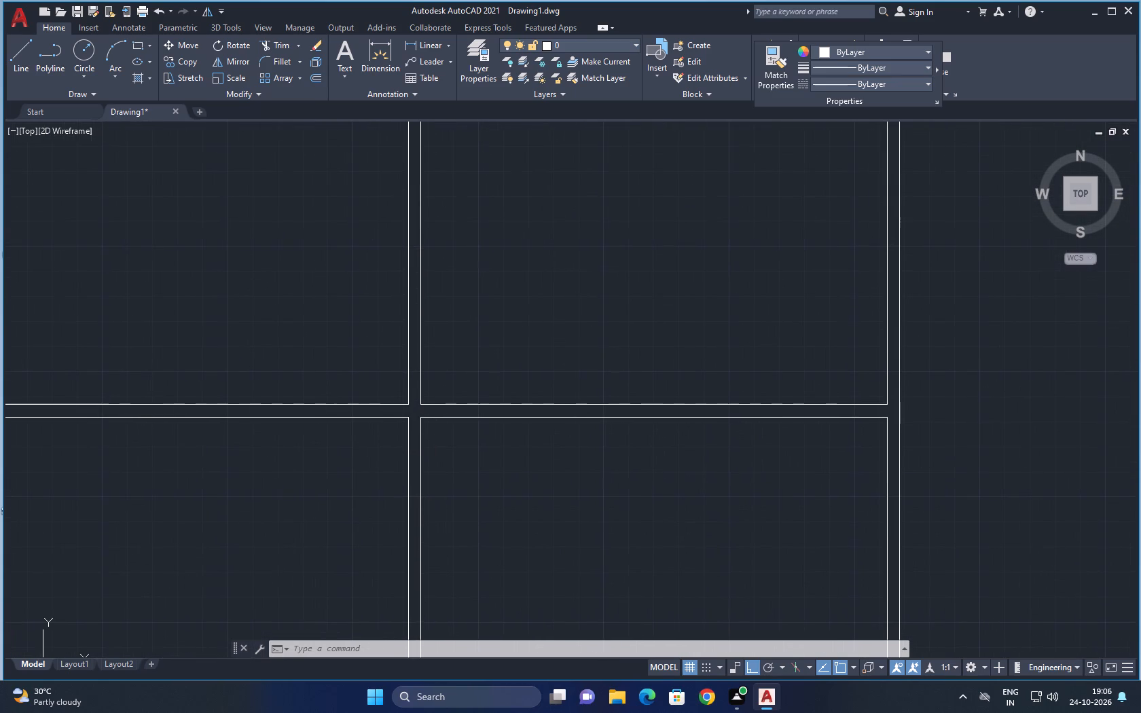
middle_click_drag(487, 473, 487, 487)
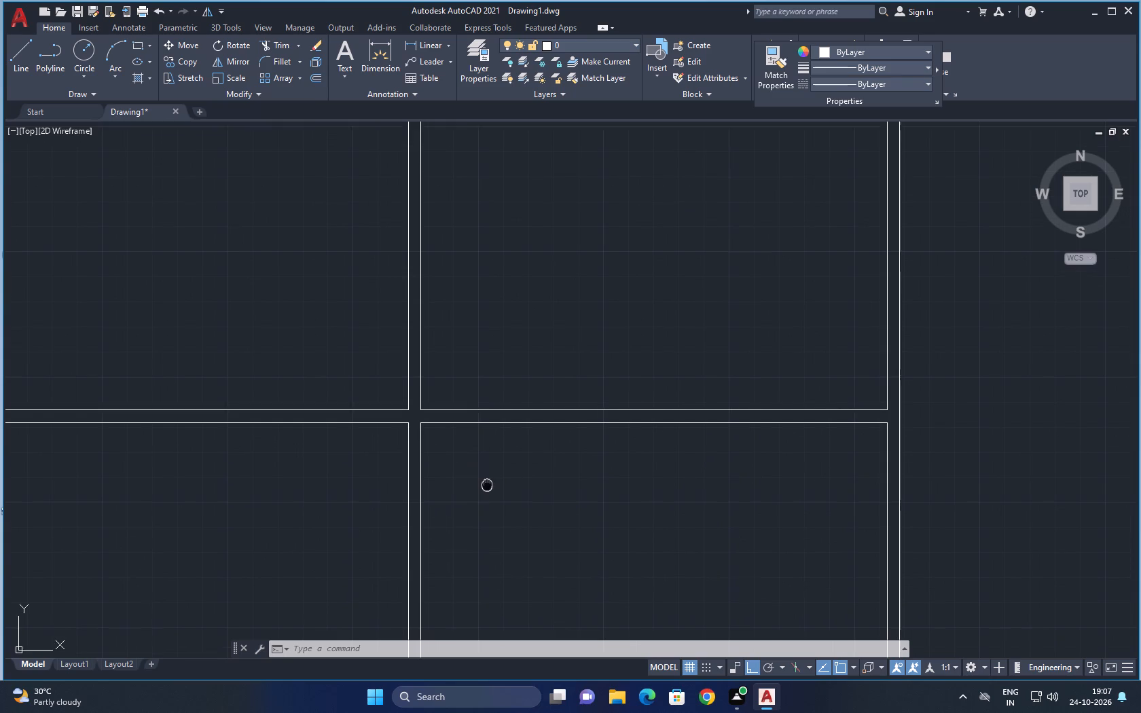
middle_click_drag(487, 487, 443, 517)
scroll(449, 437, "down", 1)
middle_click_drag(451, 436, 463, 474)
middle_click_drag(359, 414, 371, 427)
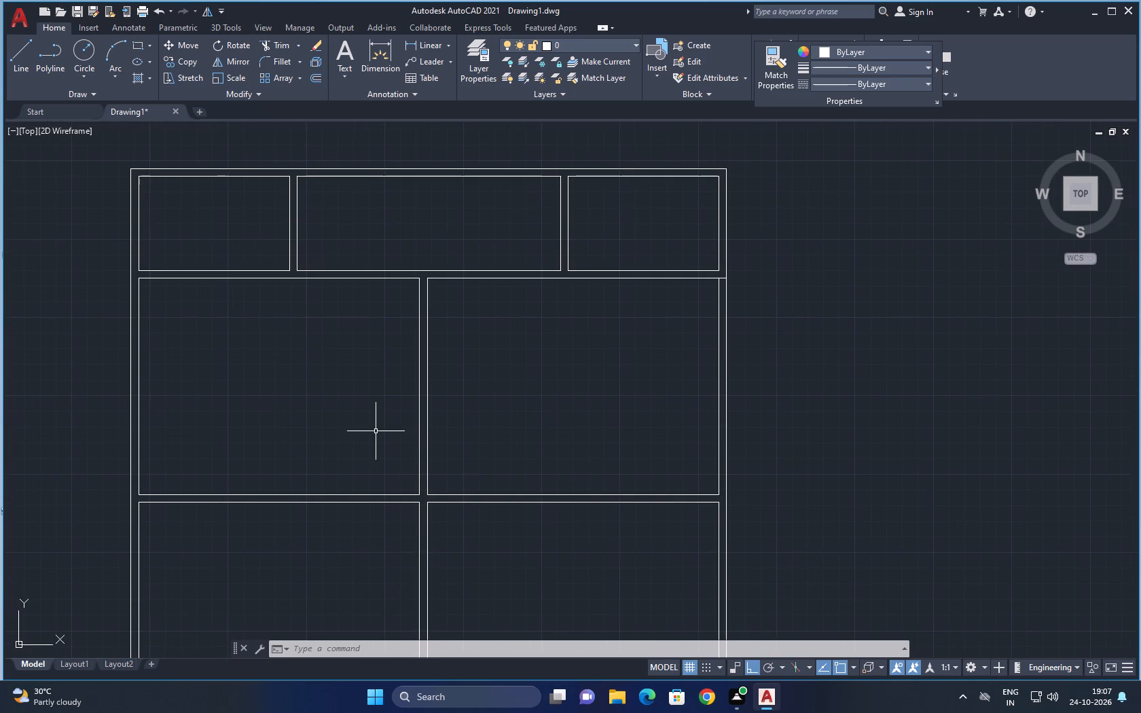
scroll(394, 377, "down", 1)
middle_click_drag(396, 383, 399, 394)
middle_click_drag(450, 428, 430, 408)
middle_click_drag(385, 502, 367, 494)
middle_click_drag(410, 498, 410, 491)
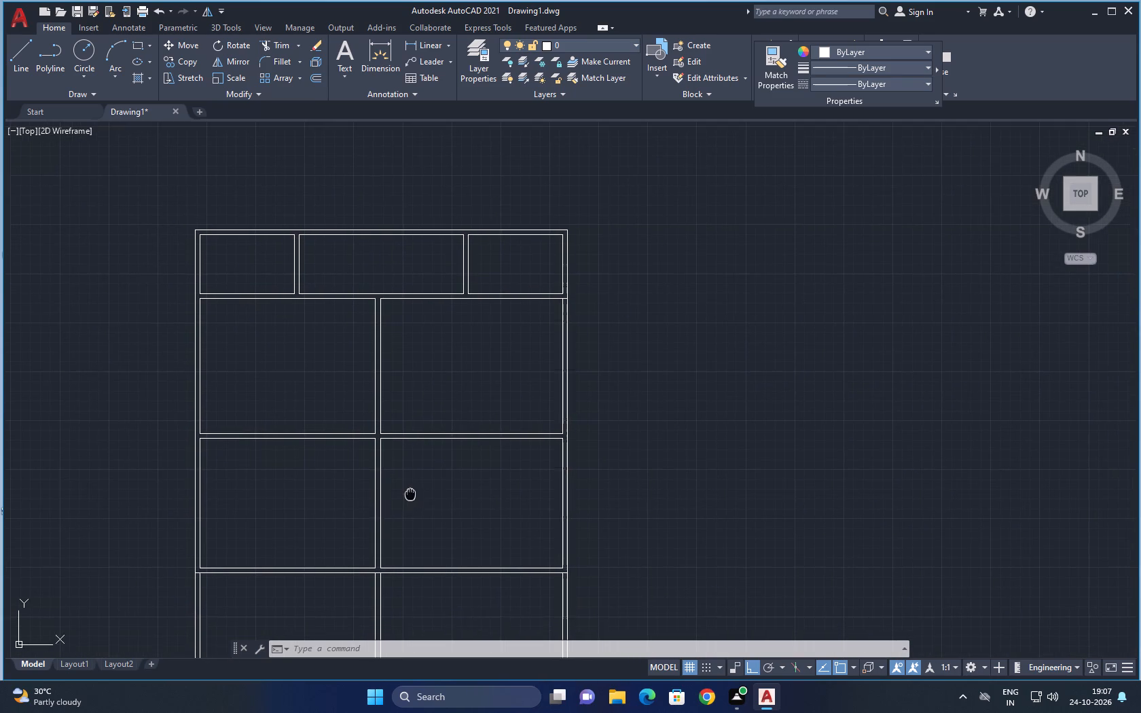
middle_click_drag(410, 491, 411, 481)
scroll(356, 475, "up", 1)
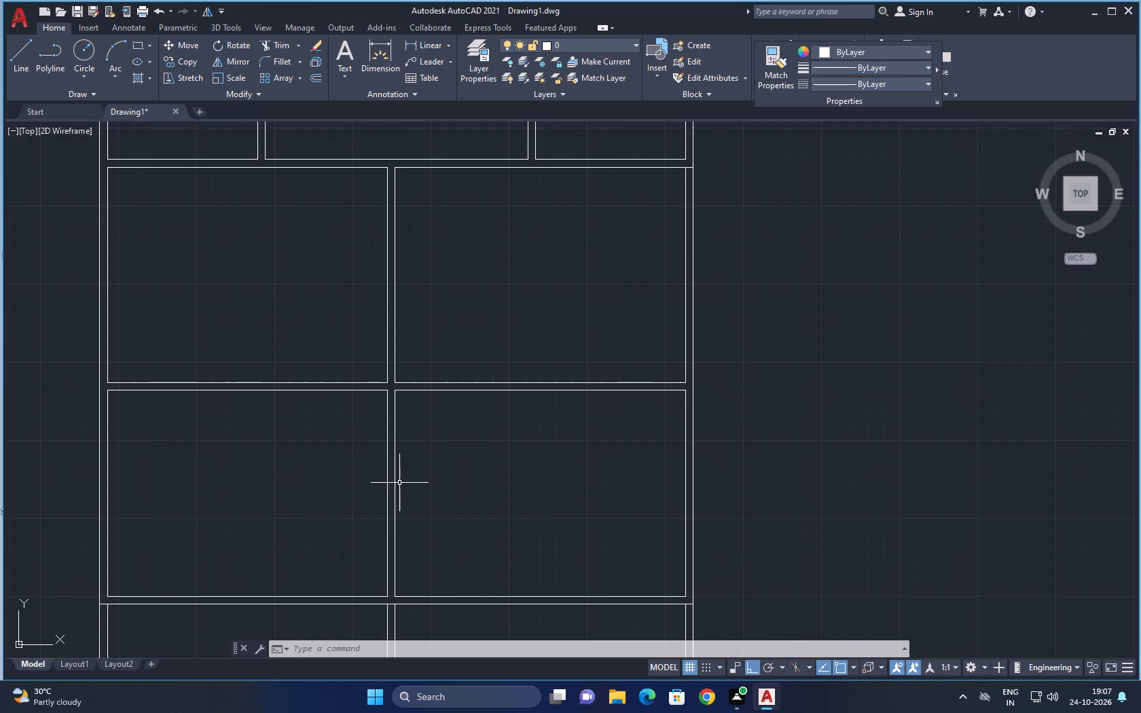
middle_click_drag(453, 477, 450, 516)
middle_click_drag(423, 391, 446, 462)
middle_click_drag(437, 429, 443, 476)
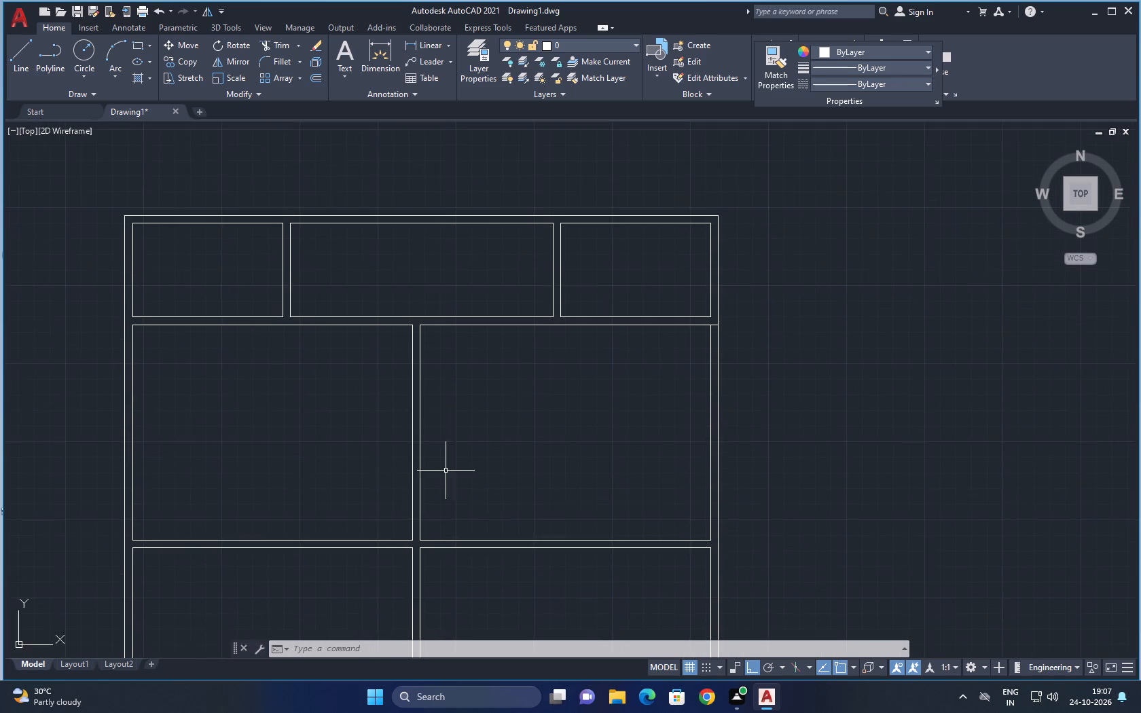
middle_click_drag(446, 451, 446, 473)
middle_click_drag(422, 487, 429, 498)
Examine the junction of the middle wall with the first cross wall below the top row of rooms.
scroll(412, 340, "up", 1)
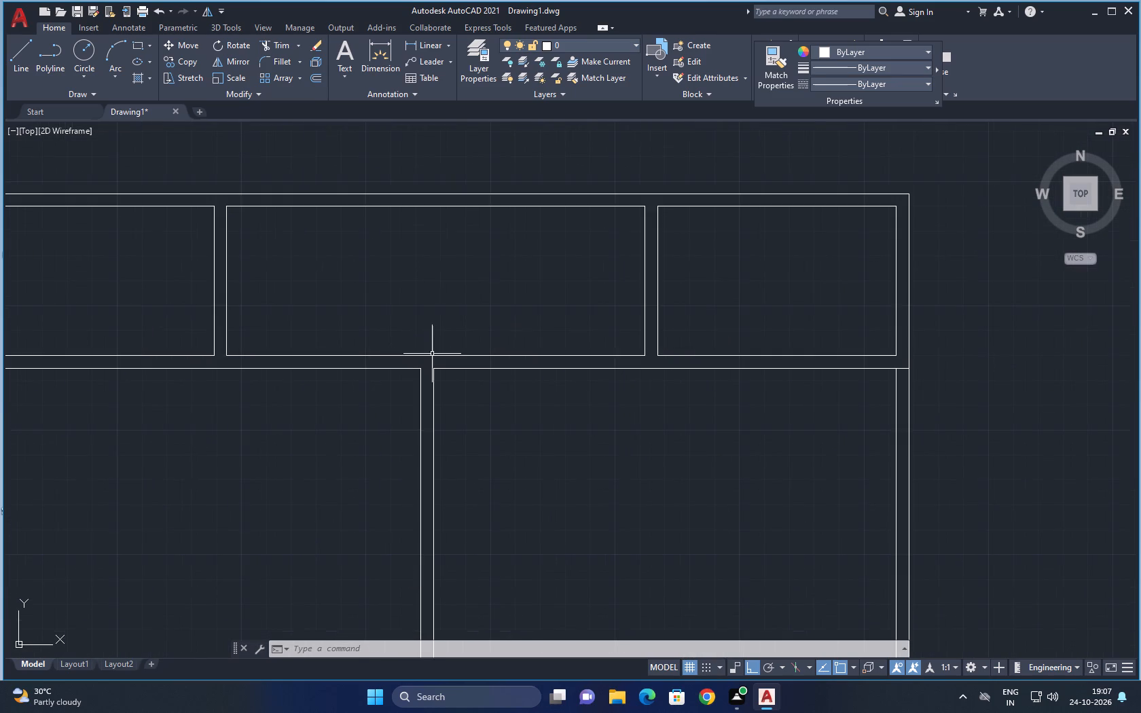
middle_click_drag(429, 359, 416, 376)
scroll(420, 373, "up", 2)
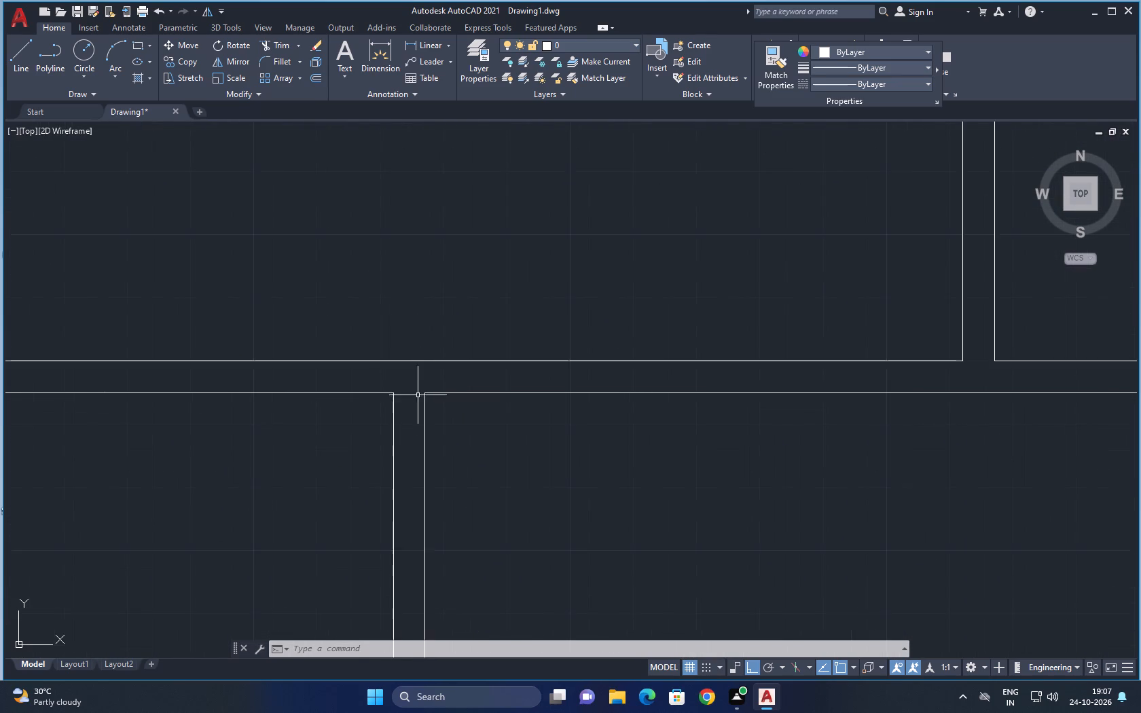
middle_click_drag(414, 401, 401, 383)
middle_click_drag(463, 430, 433, 407)
scroll(471, 418, "down", 3)
middle_click_drag(475, 446, 452, 430)
middle_click_drag(458, 479, 456, 462)
middle_click_drag(501, 505, 479, 472)
middle_click_drag(482, 541, 486, 511)
middle_click_drag(477, 601, 479, 552)
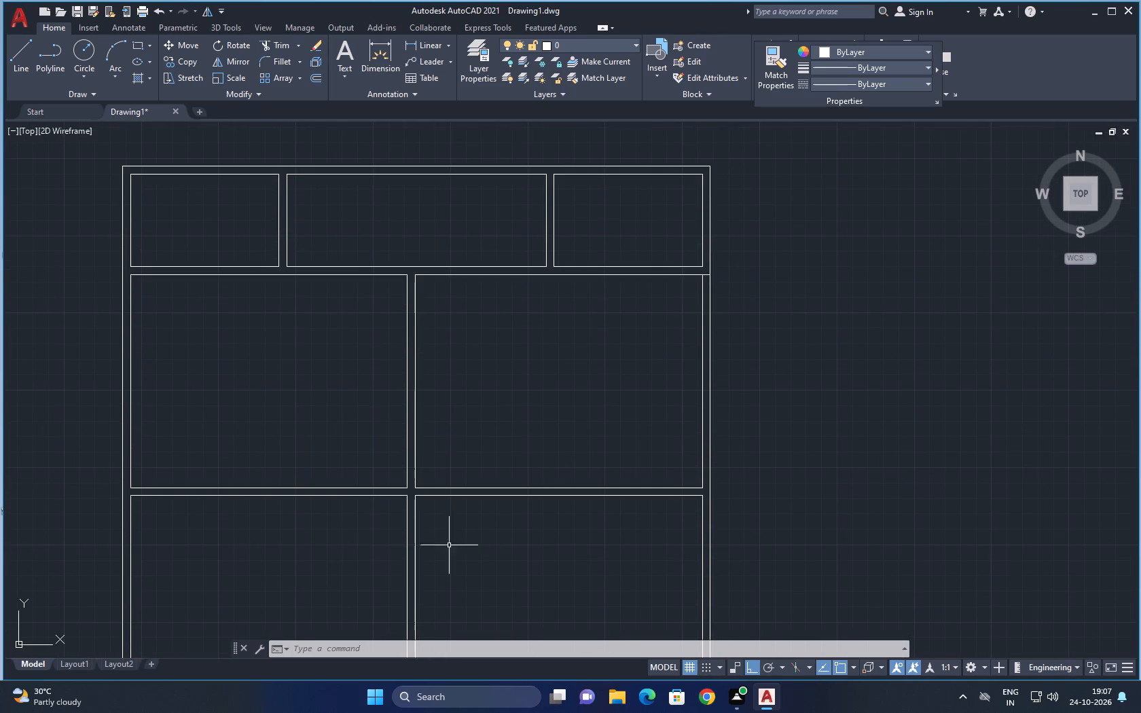
Look over the four rooms between the first and third cross walls and the undivided area below them.
middle_click_drag(429, 524, 424, 557)
middle_click_drag(443, 494, 442, 505)
middle_click_drag(355, 465, 388, 442)
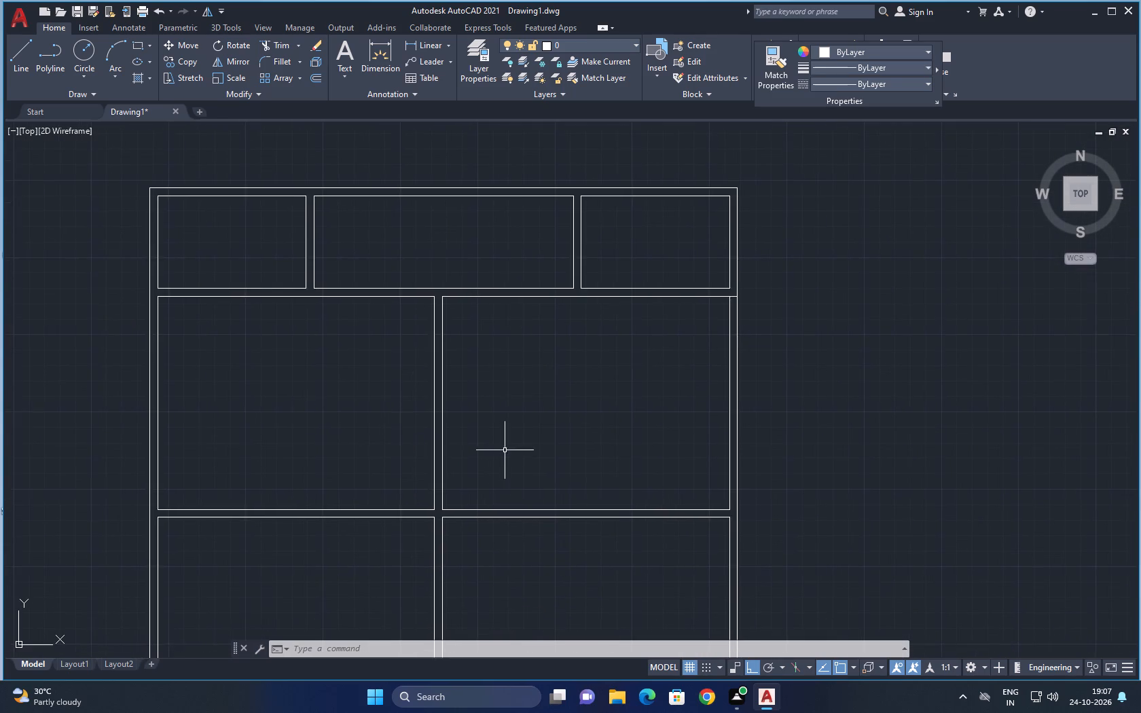
middle_click_drag(493, 450, 453, 445)
middle_click_drag(463, 577, 457, 545)
middle_click_drag(436, 542, 432, 516)
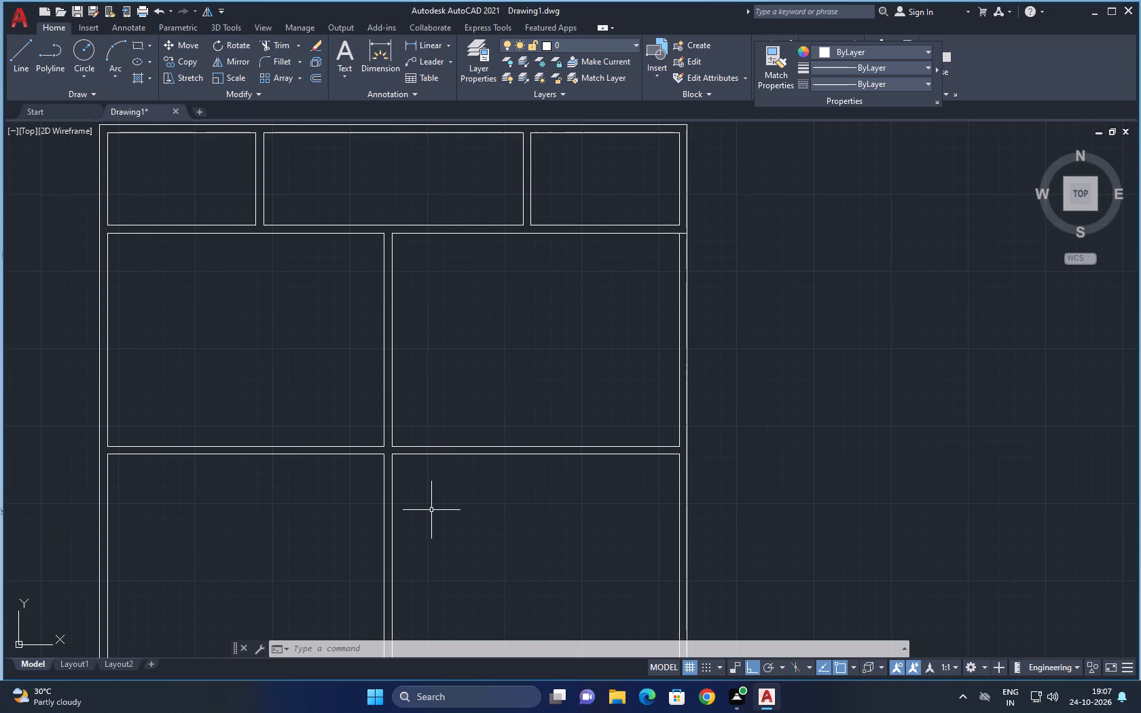
middle_click_drag(457, 496, 457, 459)
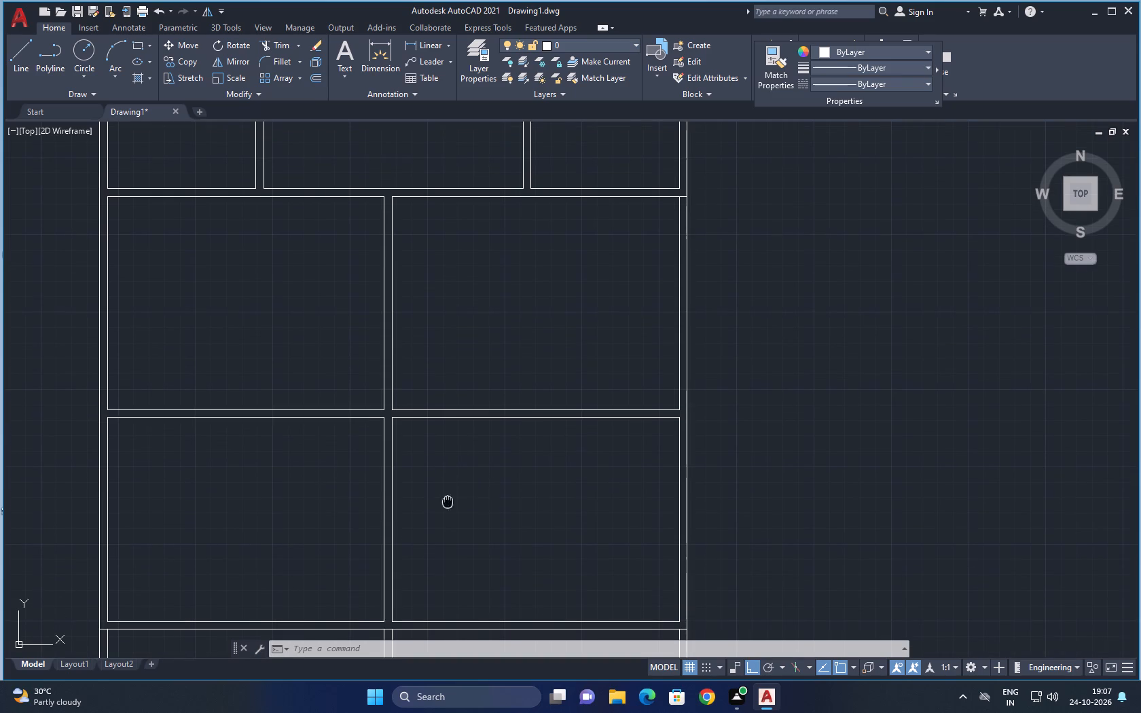
middle_click(448, 502)
middle_click_drag(430, 519, 448, 526)
middle_click_drag(382, 553, 384, 526)
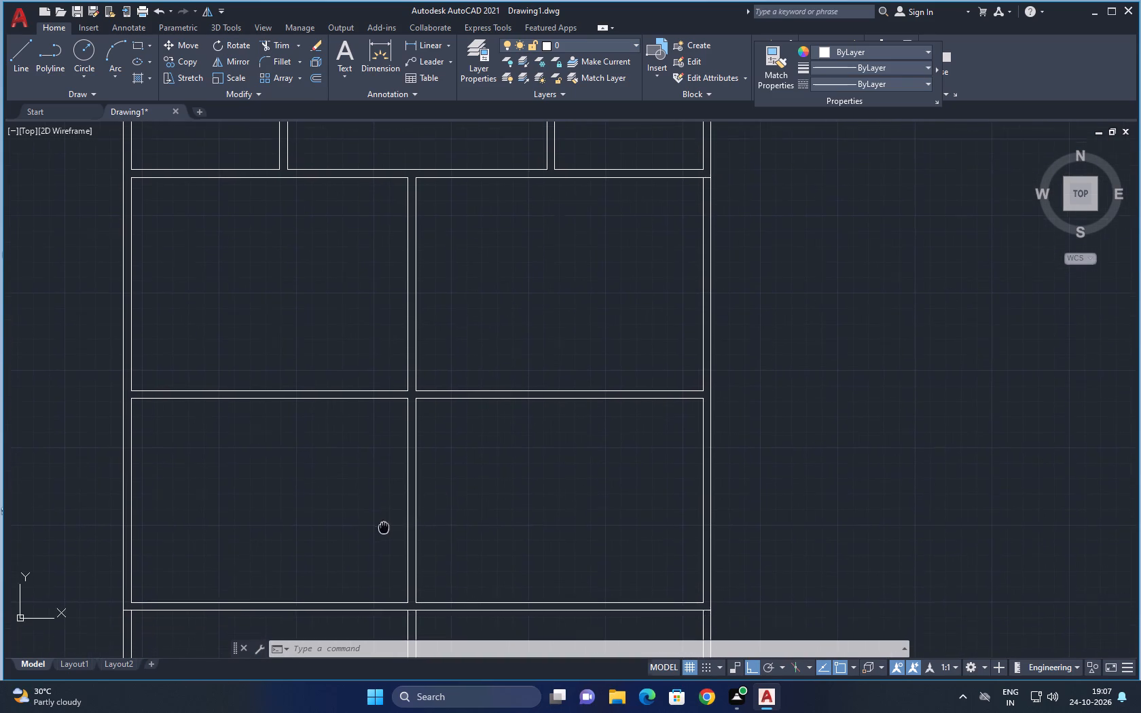
middle_click_drag(443, 564, 442, 546)
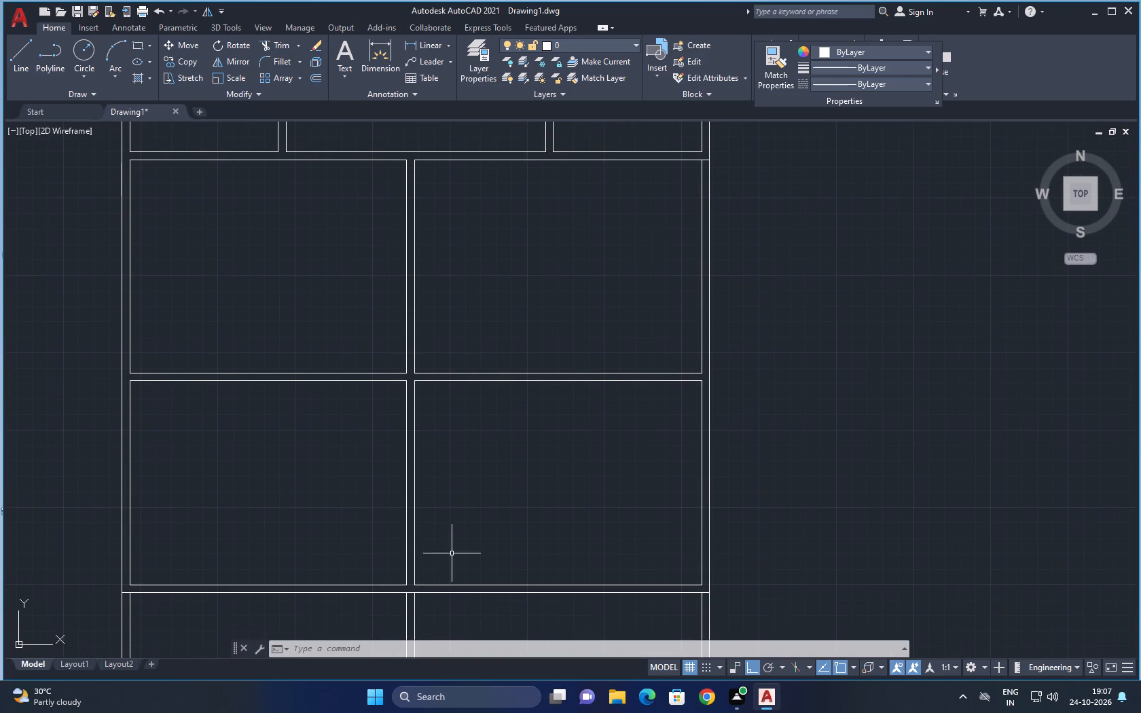
middle_click_drag(450, 570, 449, 542)
middle_click_drag(448, 585, 442, 572)
scroll(455, 569, "down", 1)
middle_click_drag(455, 570, 452, 560)
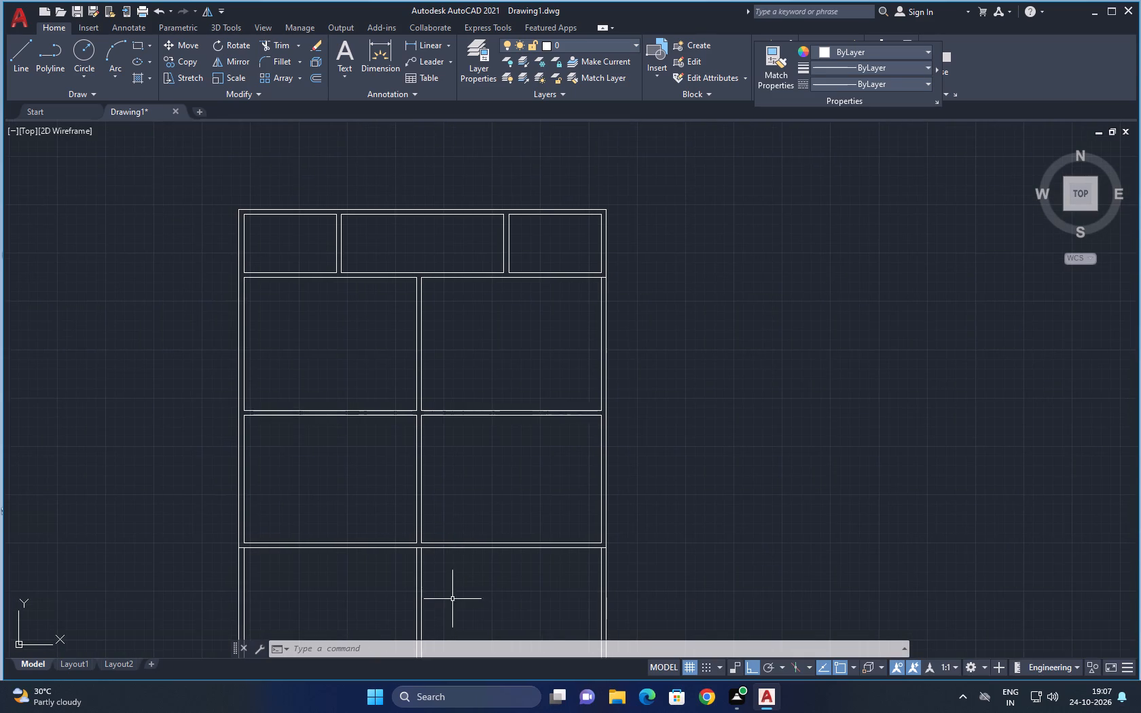
scroll(437, 587, "up", 1)
middle_click_drag(442, 590, 415, 538)
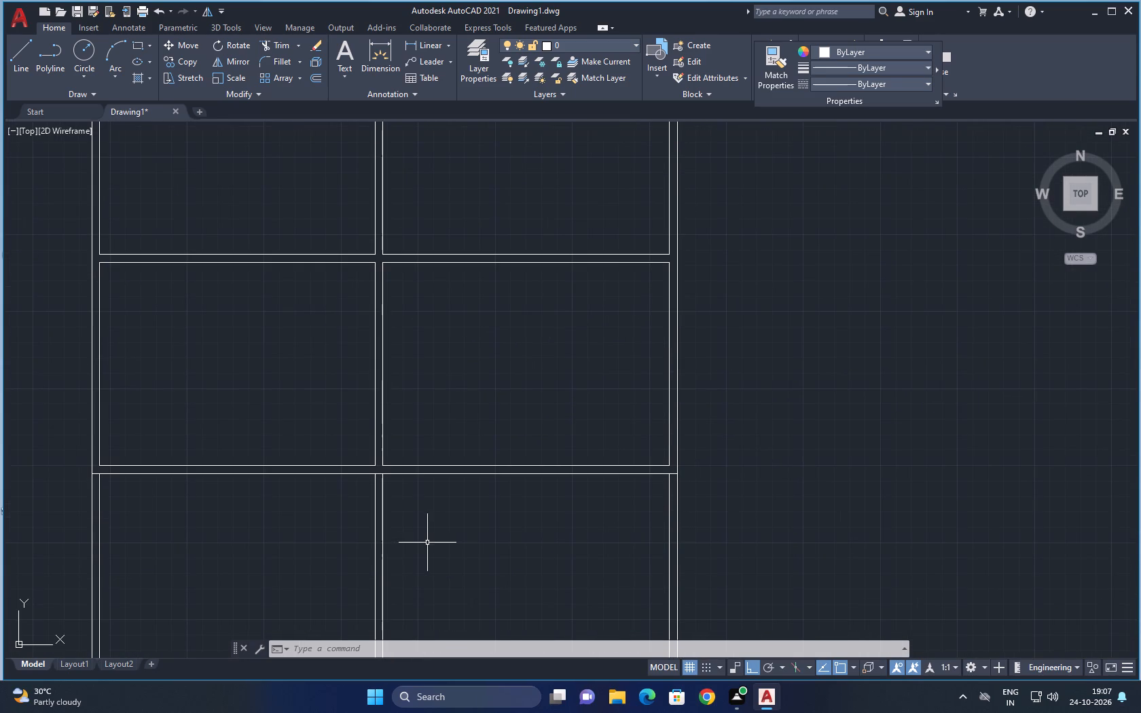
middle_click_drag(429, 526, 427, 515)
scroll(442, 530, "down", 1)
middle_click(442, 530)
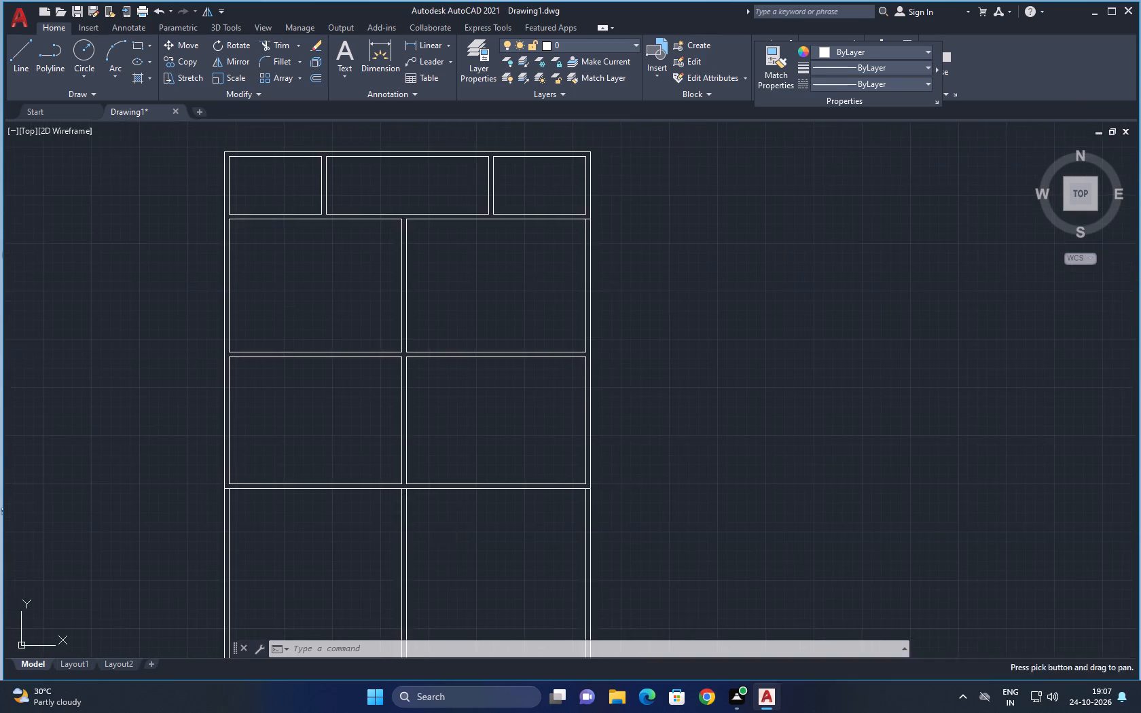
middle_click_drag(453, 543, 456, 557)
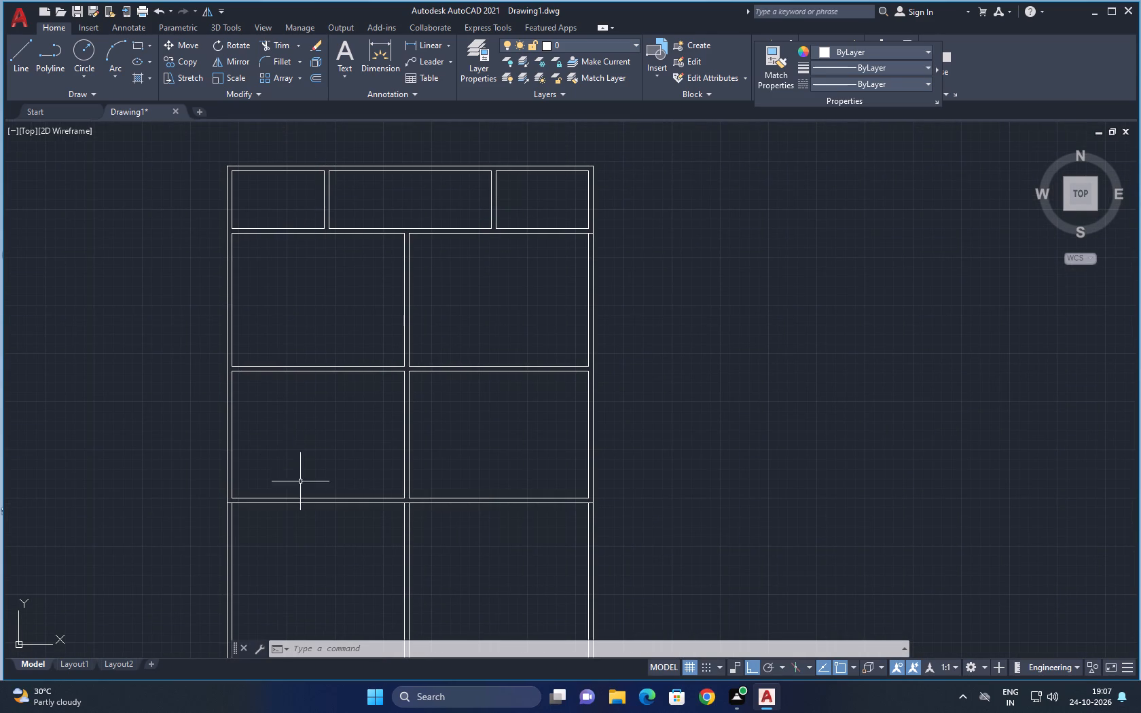
middle_click_drag(482, 263, 481, 306)
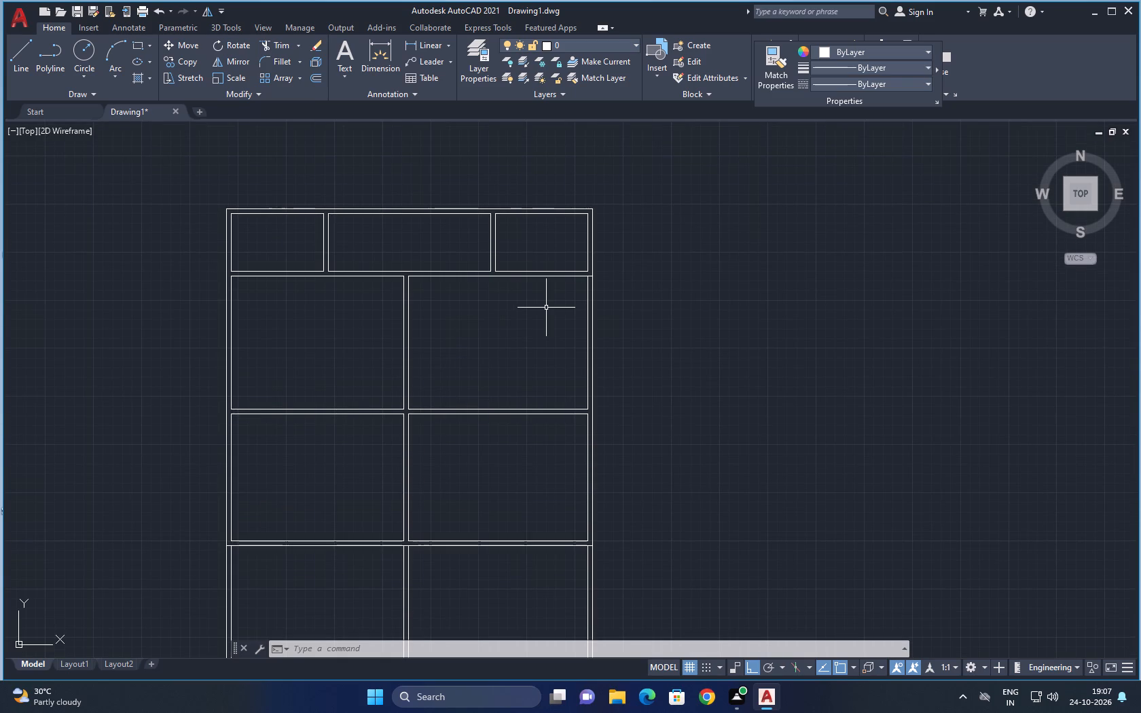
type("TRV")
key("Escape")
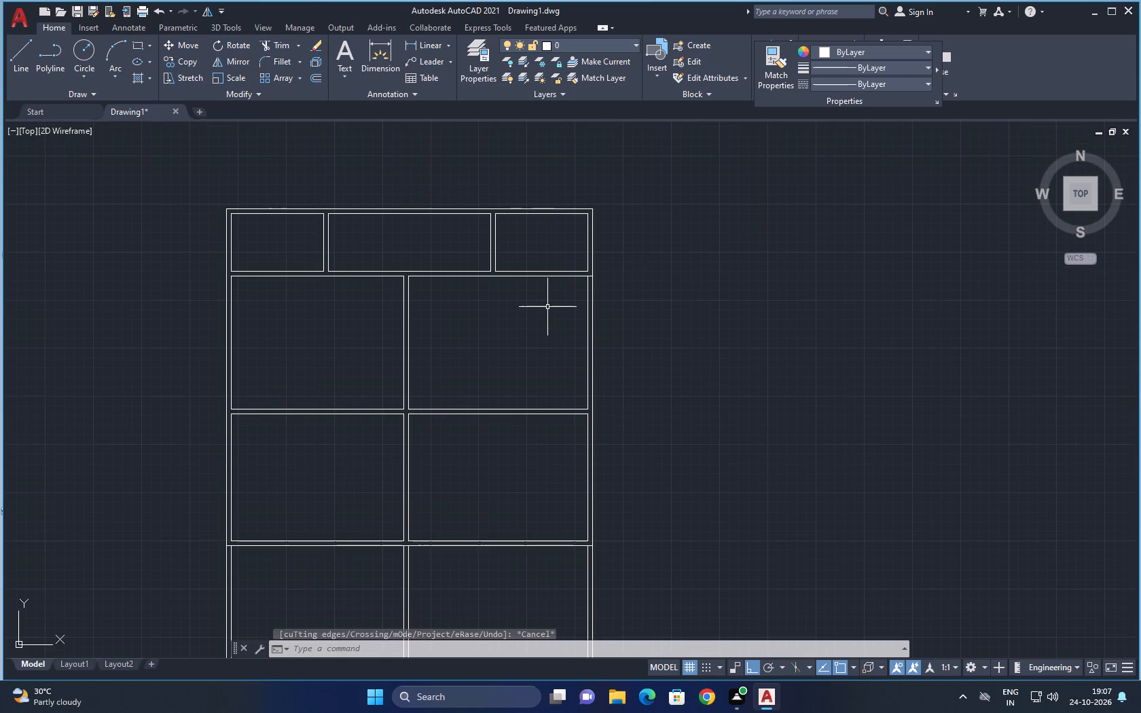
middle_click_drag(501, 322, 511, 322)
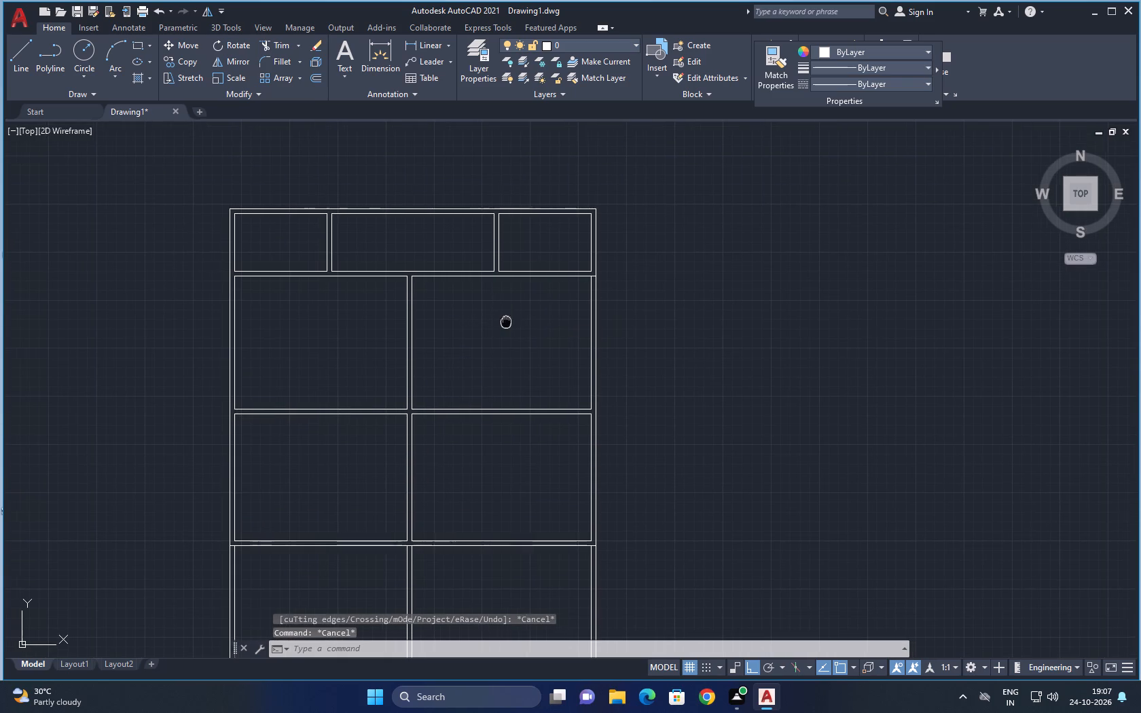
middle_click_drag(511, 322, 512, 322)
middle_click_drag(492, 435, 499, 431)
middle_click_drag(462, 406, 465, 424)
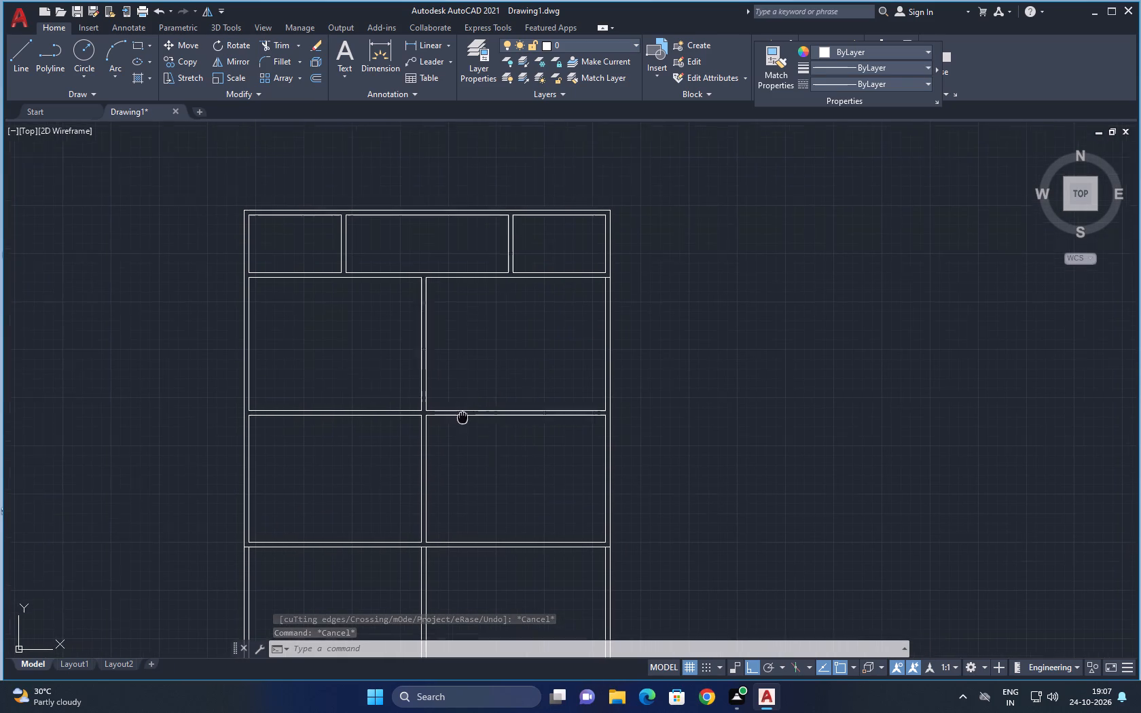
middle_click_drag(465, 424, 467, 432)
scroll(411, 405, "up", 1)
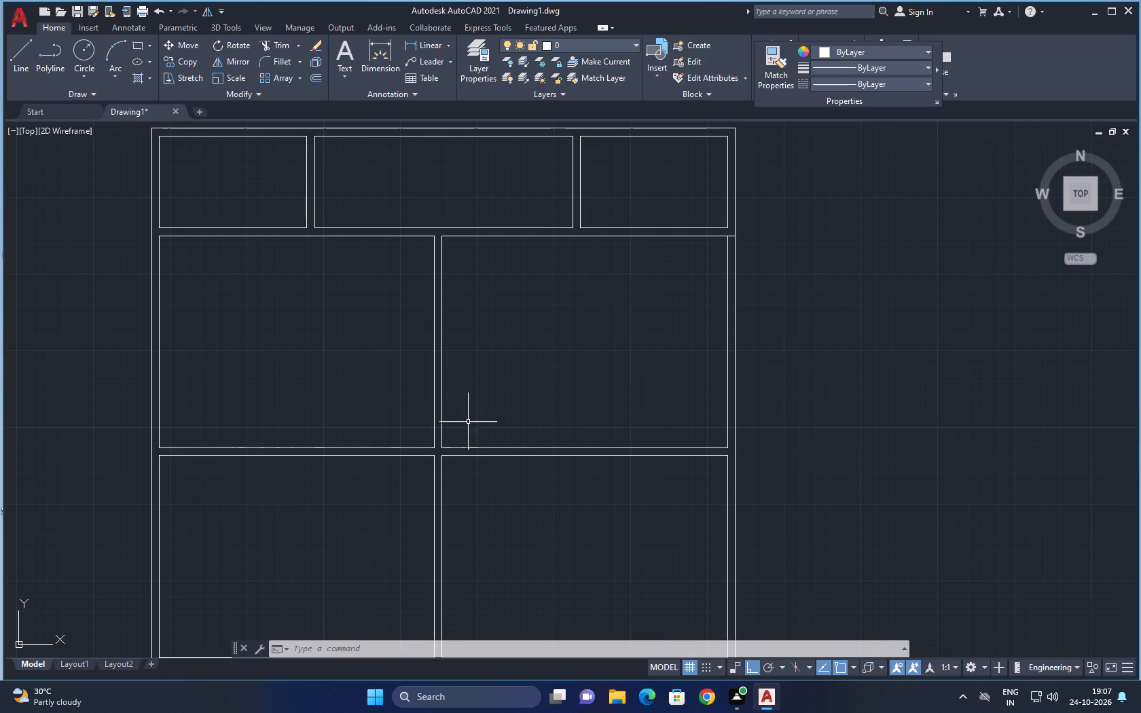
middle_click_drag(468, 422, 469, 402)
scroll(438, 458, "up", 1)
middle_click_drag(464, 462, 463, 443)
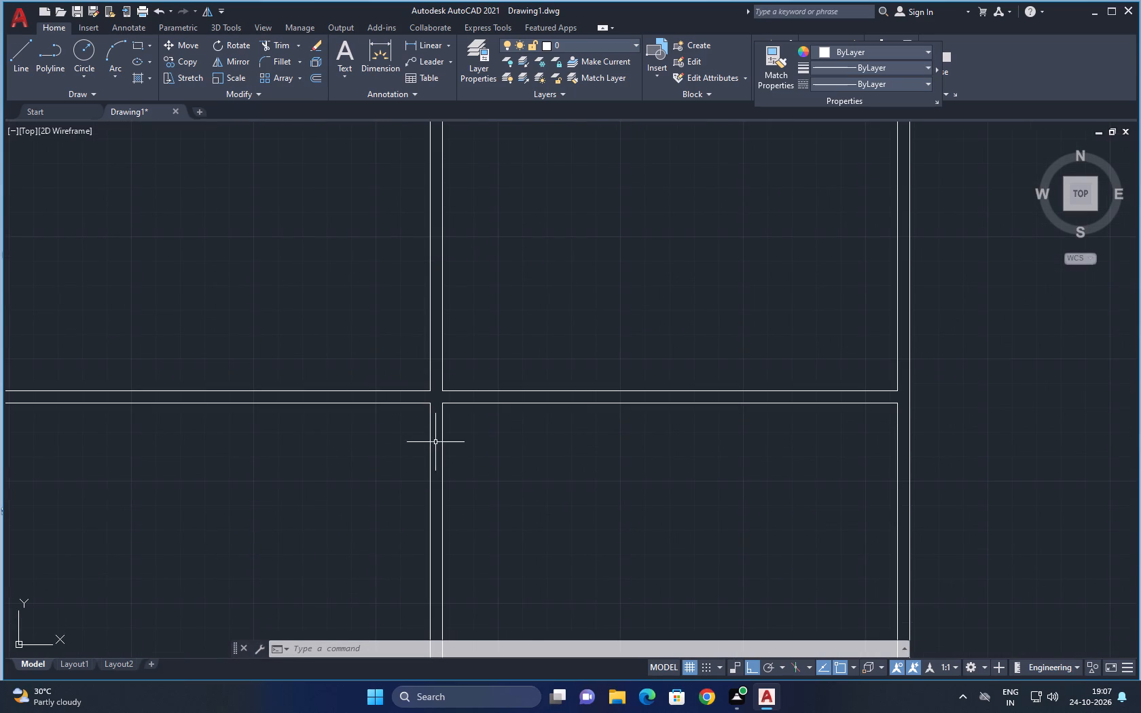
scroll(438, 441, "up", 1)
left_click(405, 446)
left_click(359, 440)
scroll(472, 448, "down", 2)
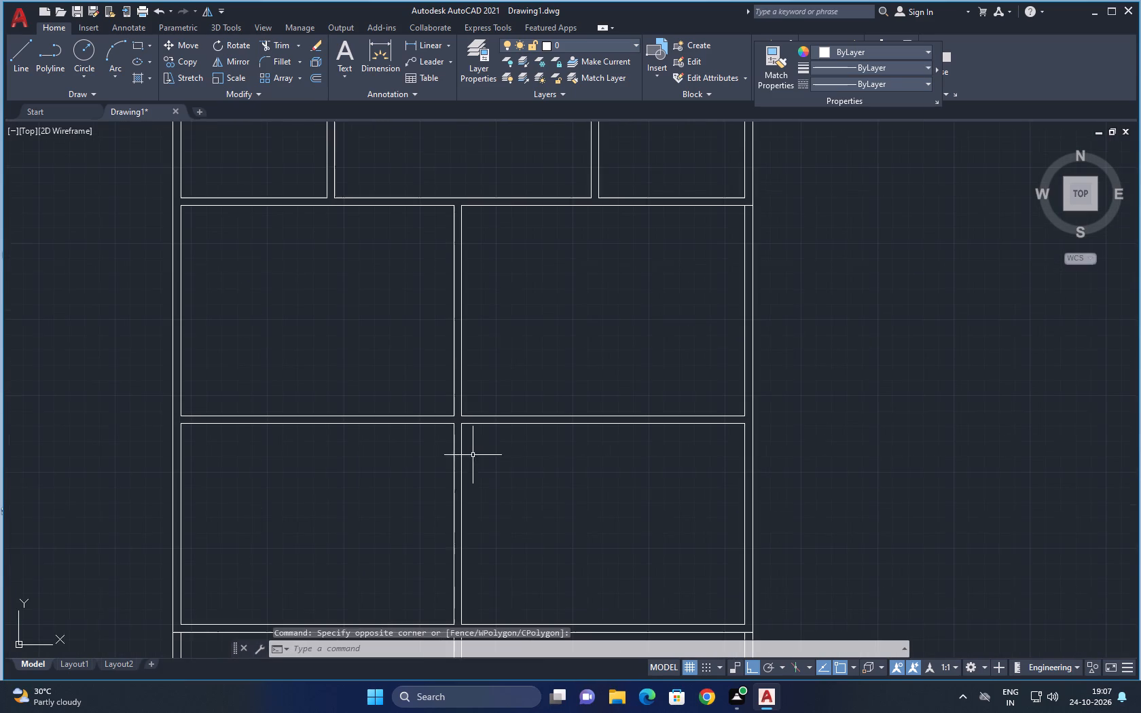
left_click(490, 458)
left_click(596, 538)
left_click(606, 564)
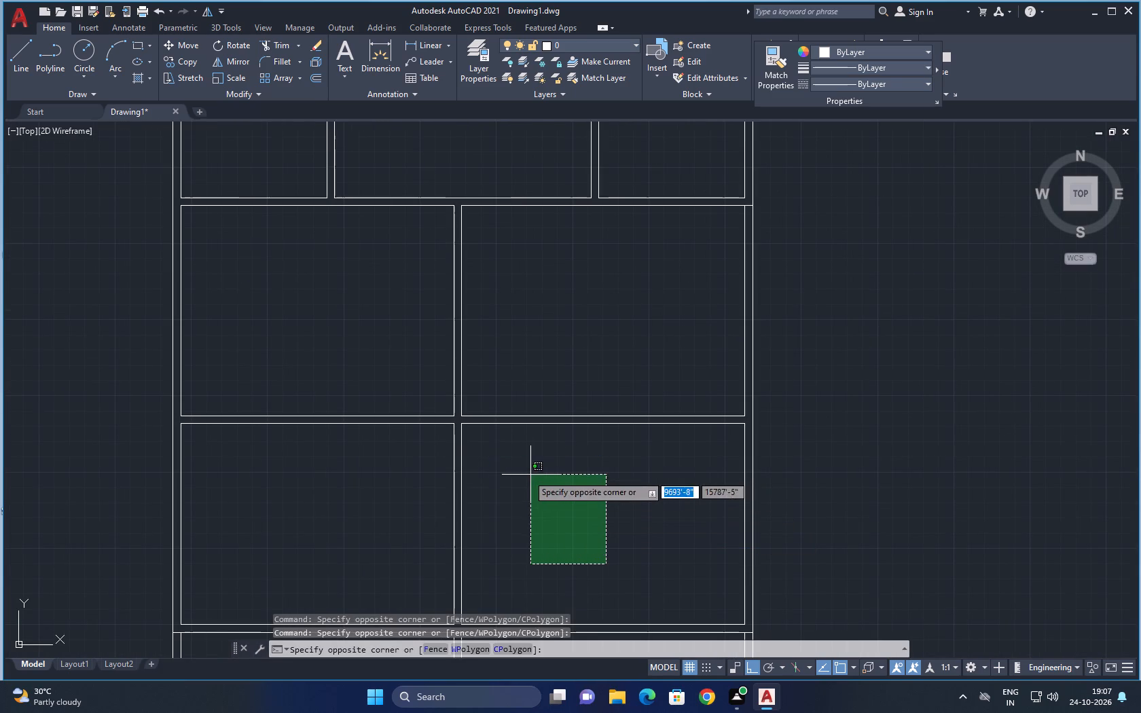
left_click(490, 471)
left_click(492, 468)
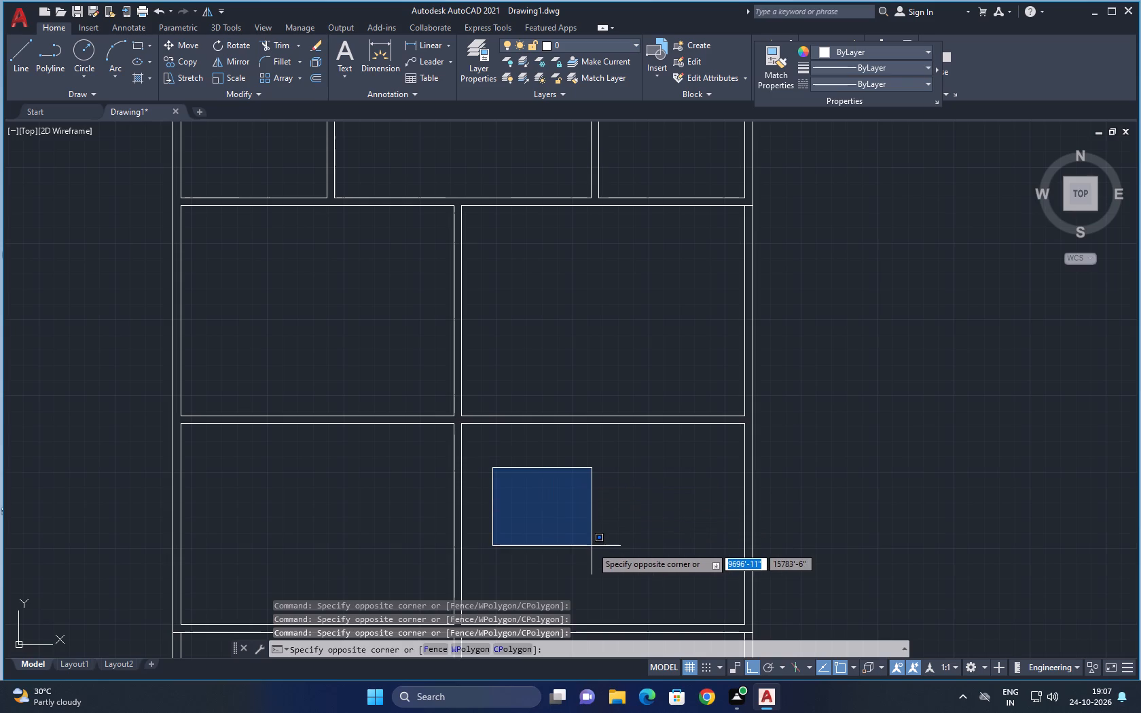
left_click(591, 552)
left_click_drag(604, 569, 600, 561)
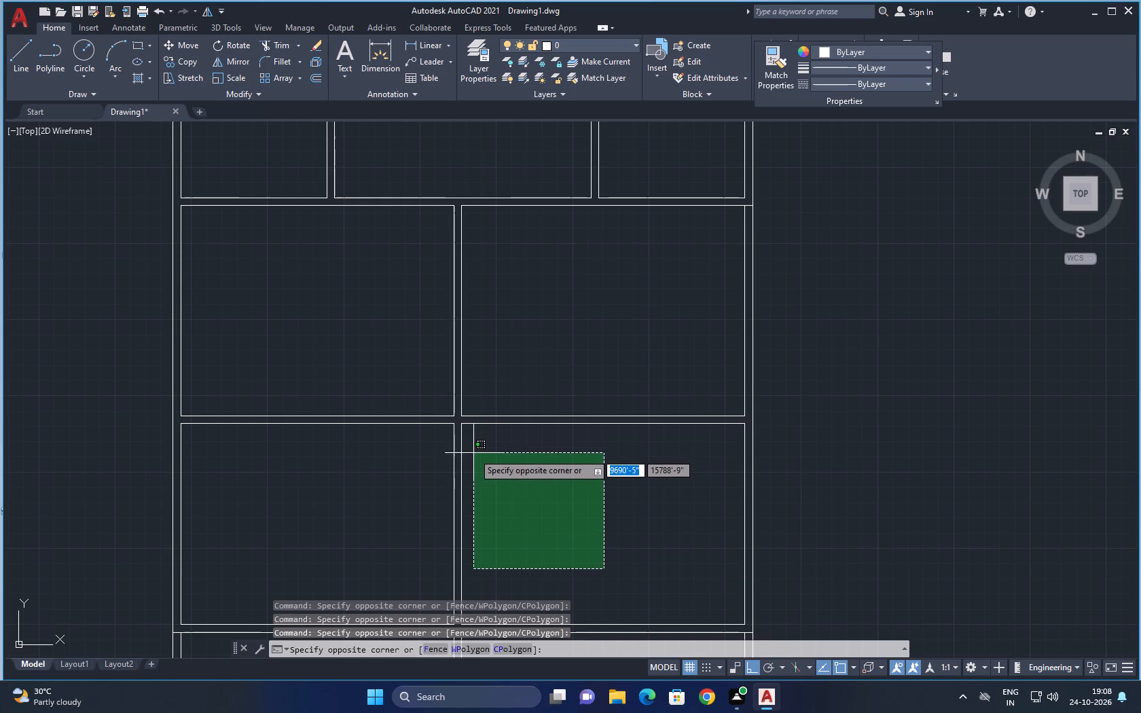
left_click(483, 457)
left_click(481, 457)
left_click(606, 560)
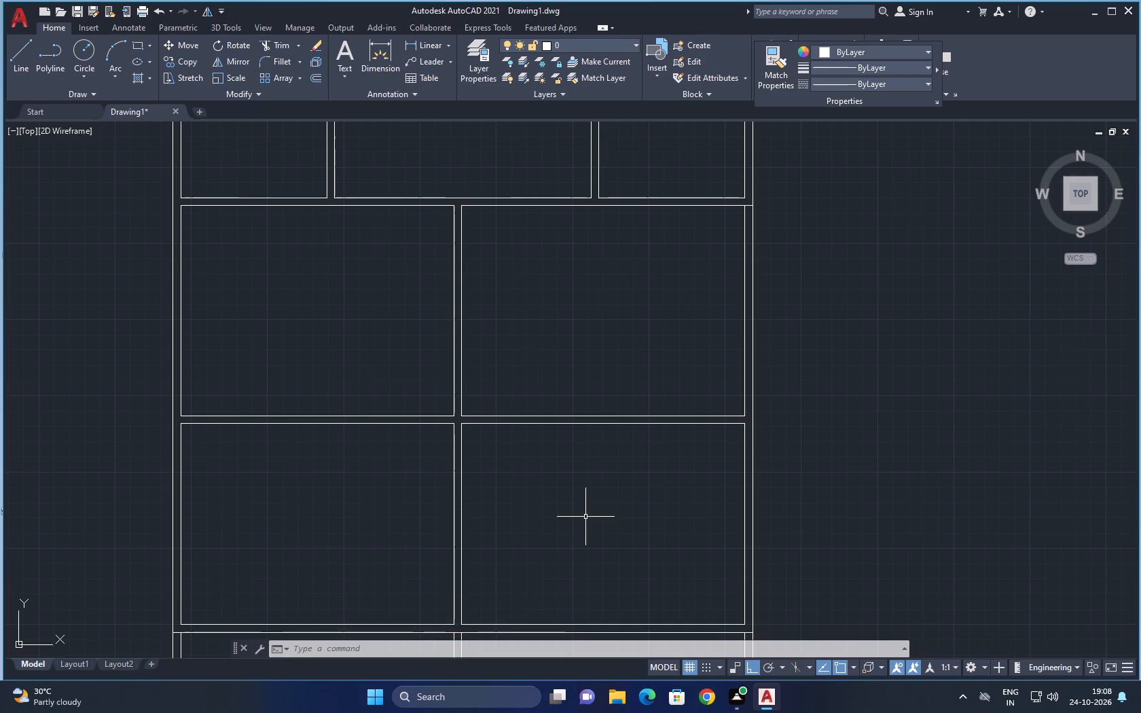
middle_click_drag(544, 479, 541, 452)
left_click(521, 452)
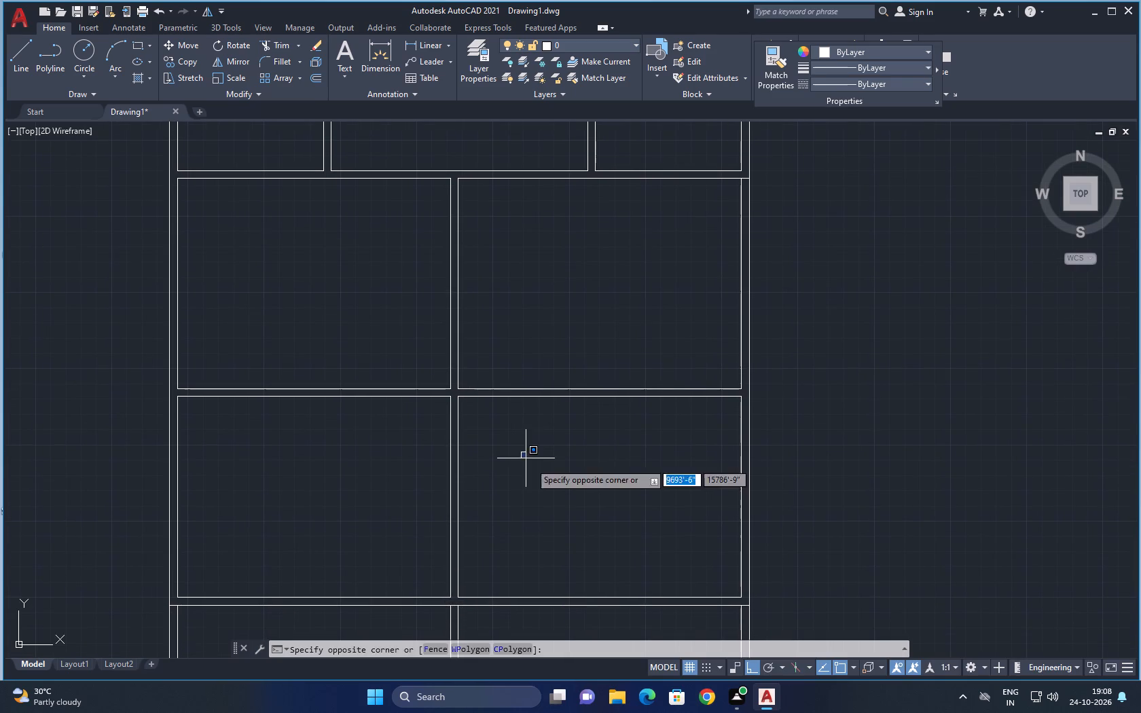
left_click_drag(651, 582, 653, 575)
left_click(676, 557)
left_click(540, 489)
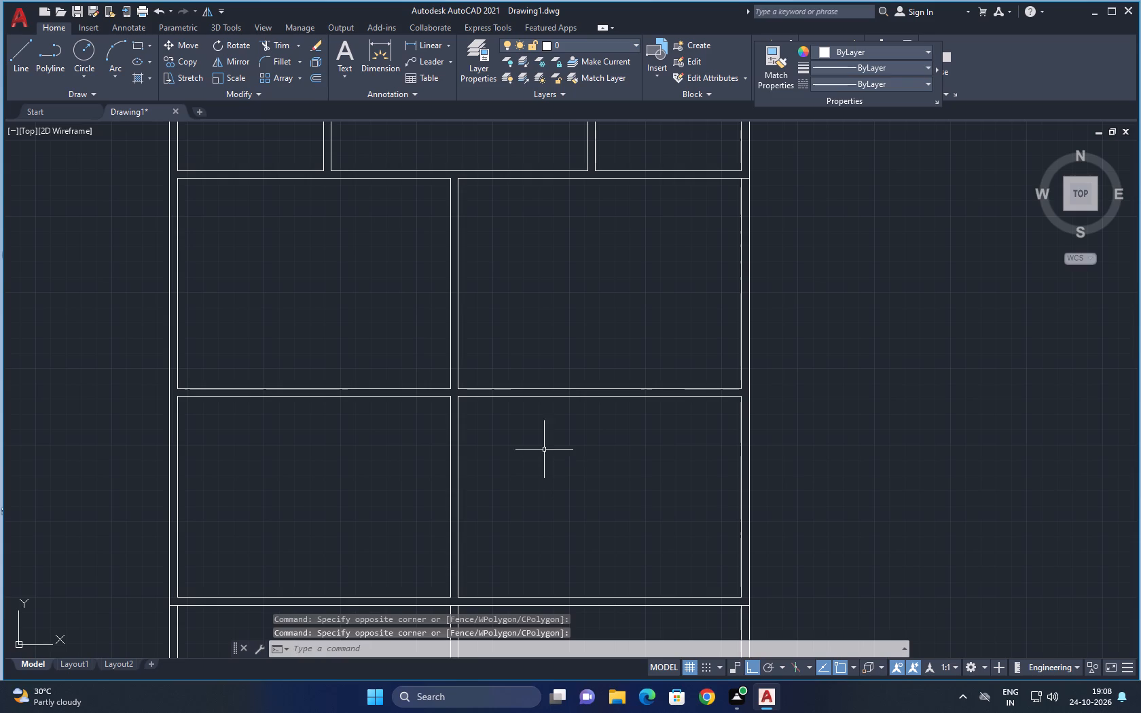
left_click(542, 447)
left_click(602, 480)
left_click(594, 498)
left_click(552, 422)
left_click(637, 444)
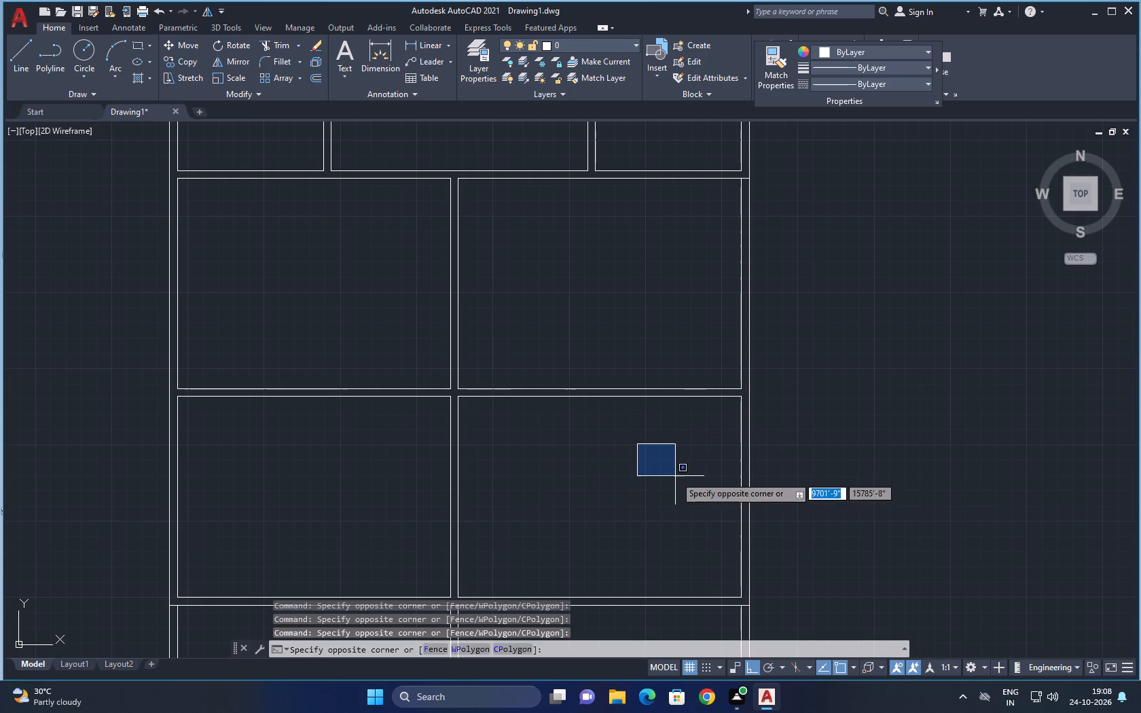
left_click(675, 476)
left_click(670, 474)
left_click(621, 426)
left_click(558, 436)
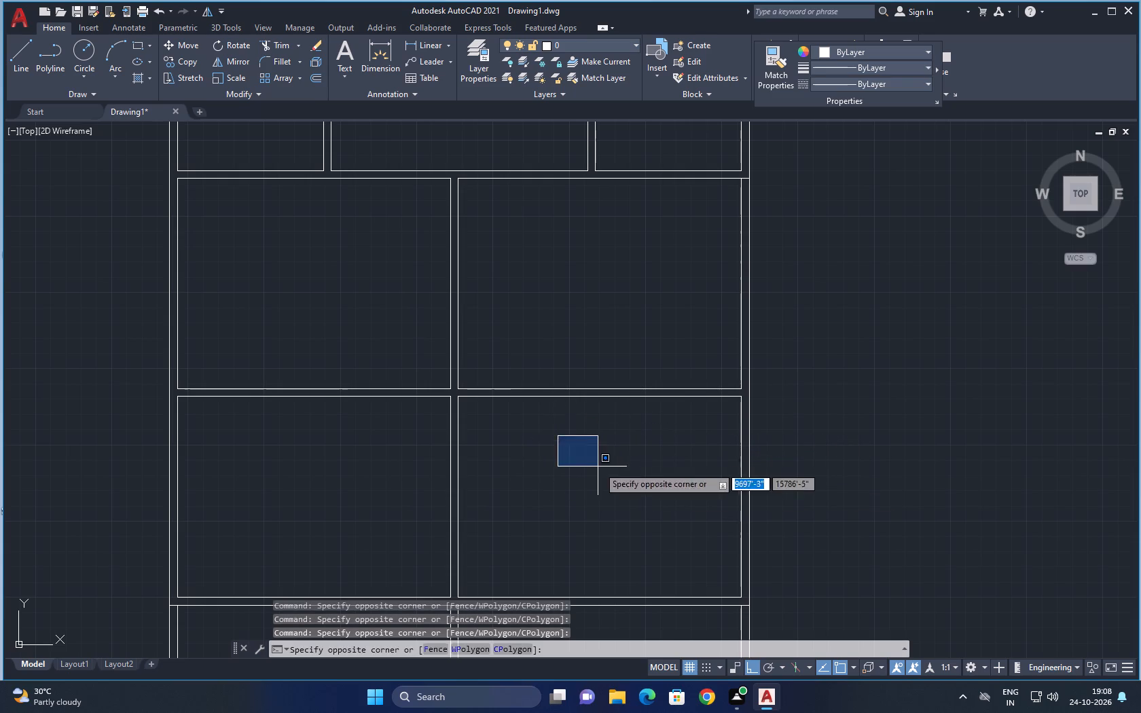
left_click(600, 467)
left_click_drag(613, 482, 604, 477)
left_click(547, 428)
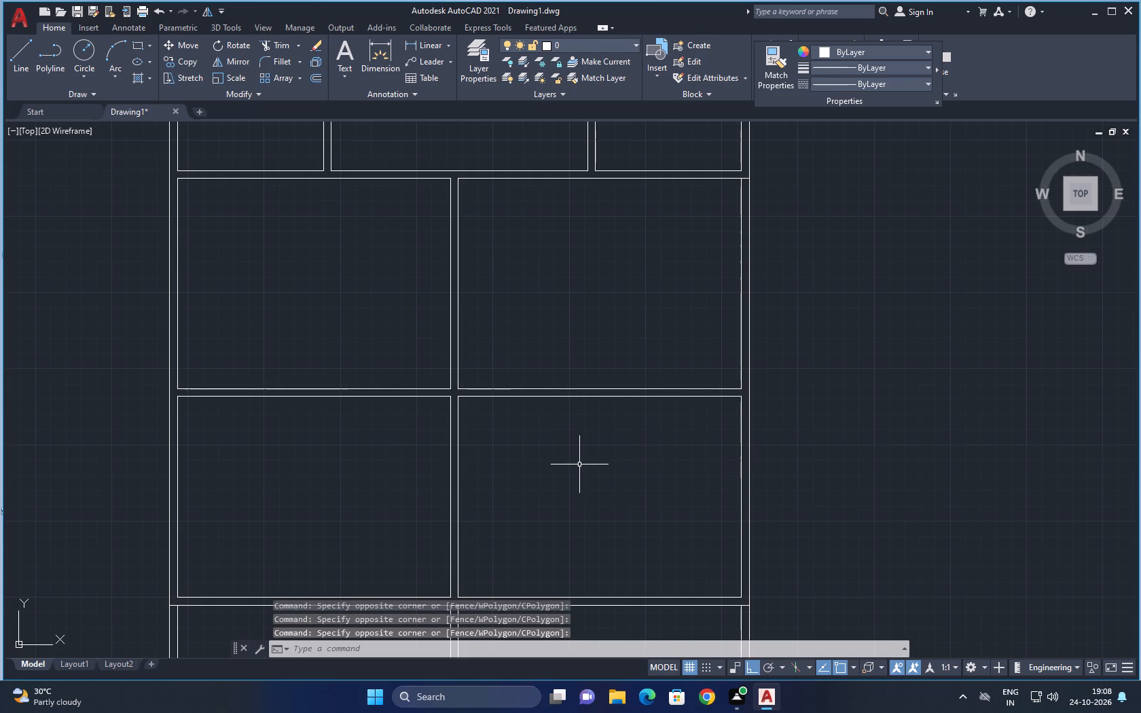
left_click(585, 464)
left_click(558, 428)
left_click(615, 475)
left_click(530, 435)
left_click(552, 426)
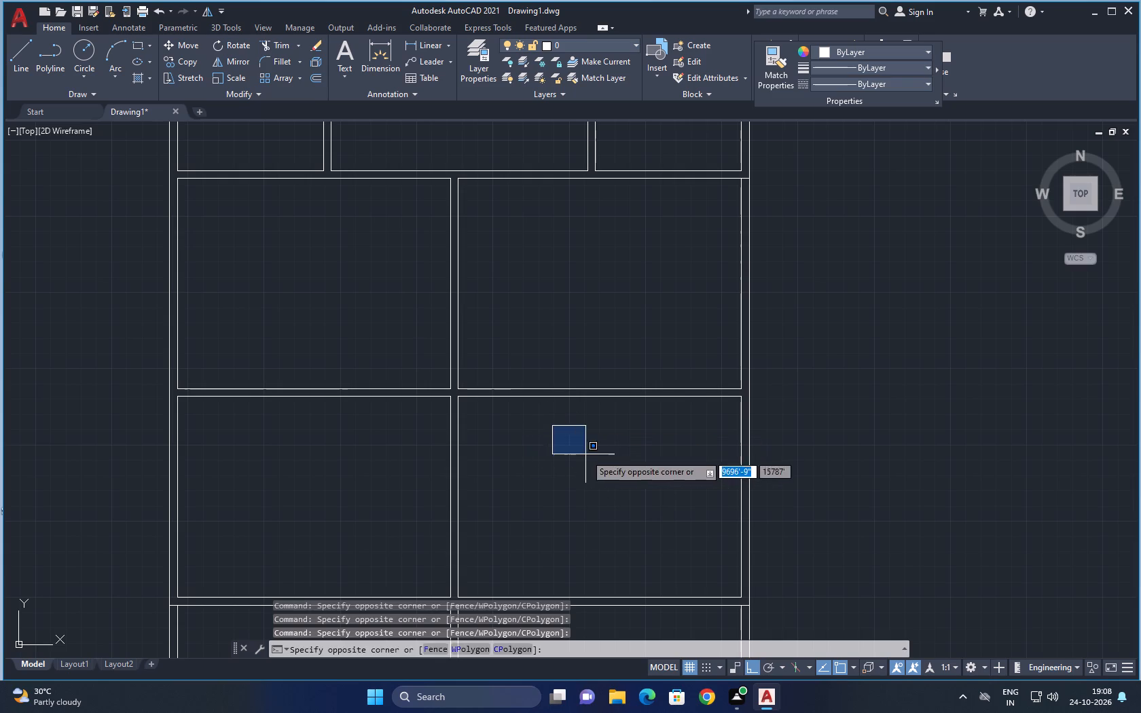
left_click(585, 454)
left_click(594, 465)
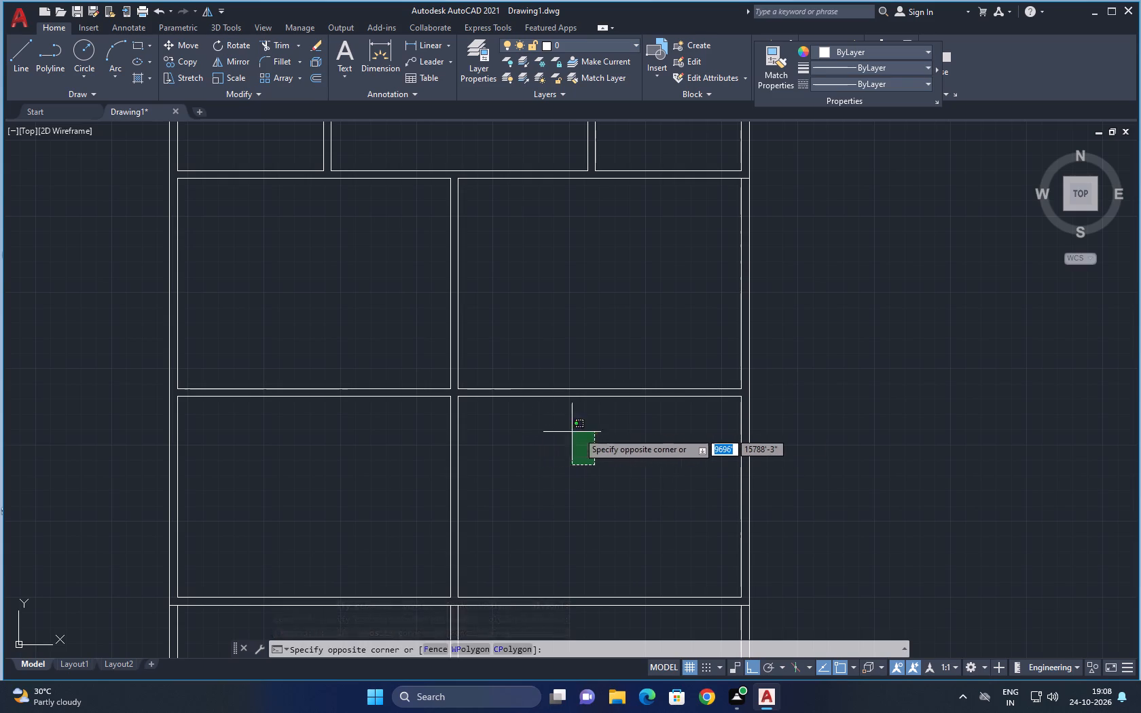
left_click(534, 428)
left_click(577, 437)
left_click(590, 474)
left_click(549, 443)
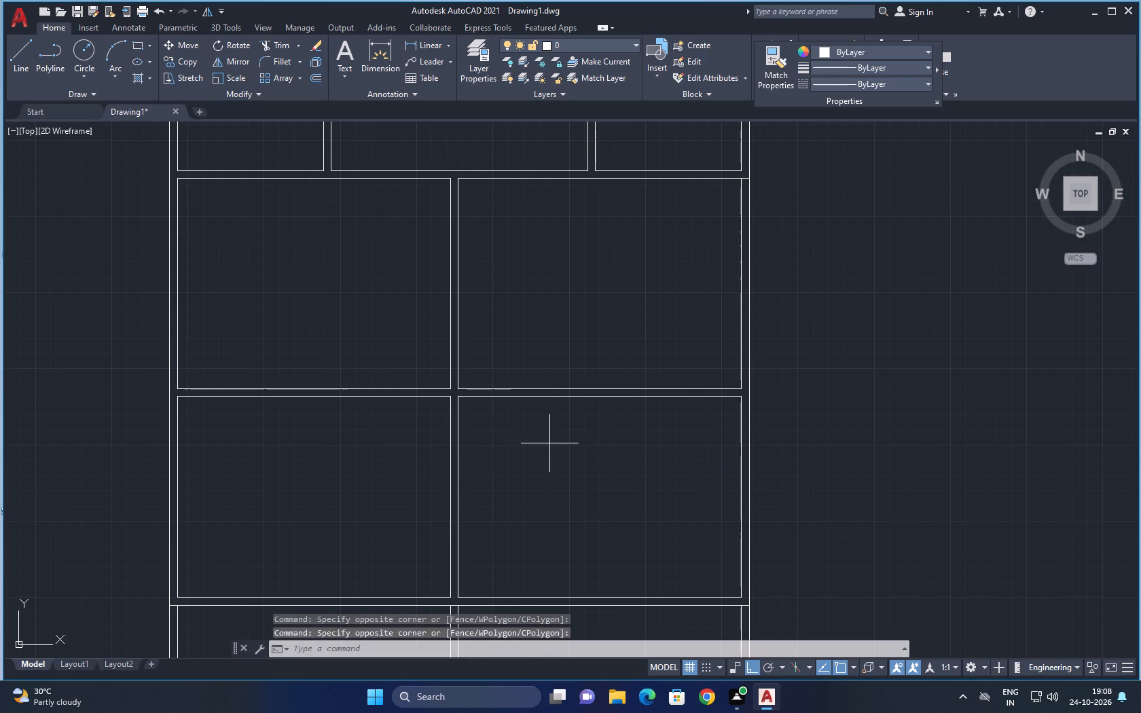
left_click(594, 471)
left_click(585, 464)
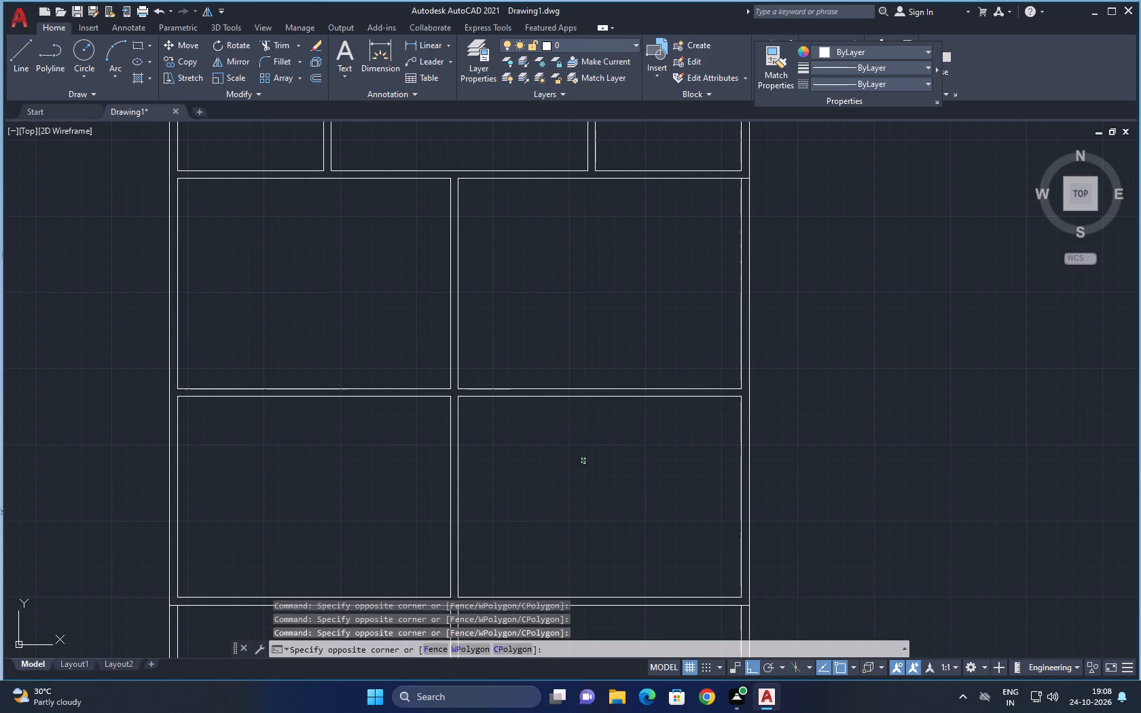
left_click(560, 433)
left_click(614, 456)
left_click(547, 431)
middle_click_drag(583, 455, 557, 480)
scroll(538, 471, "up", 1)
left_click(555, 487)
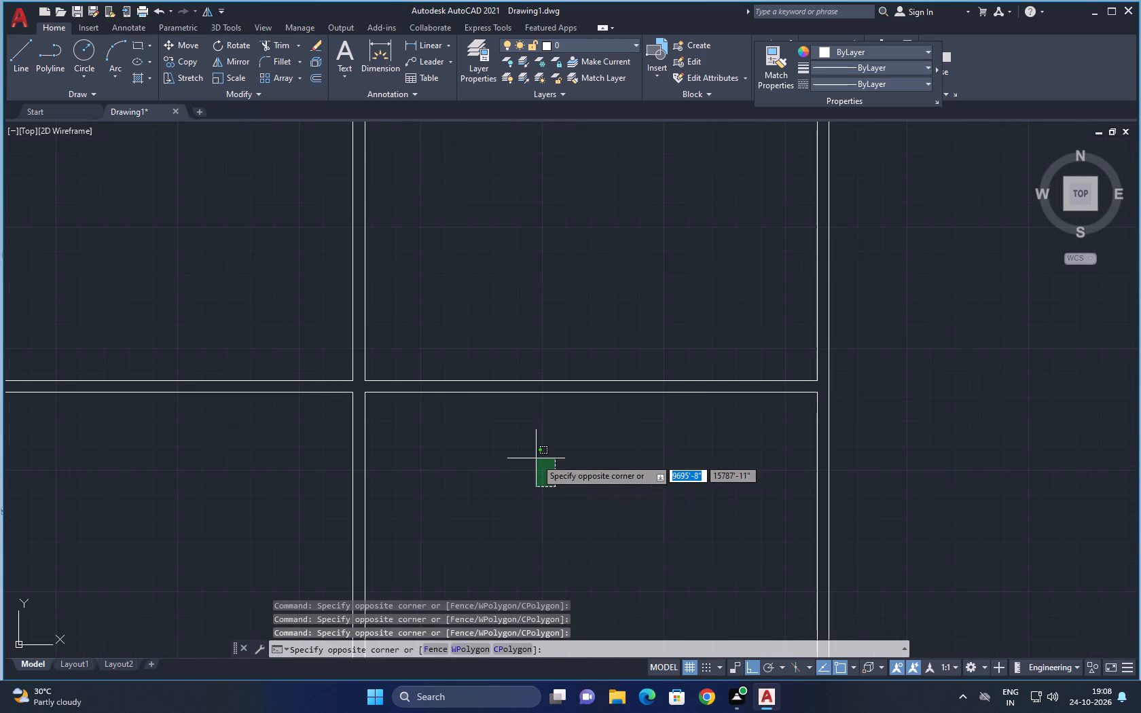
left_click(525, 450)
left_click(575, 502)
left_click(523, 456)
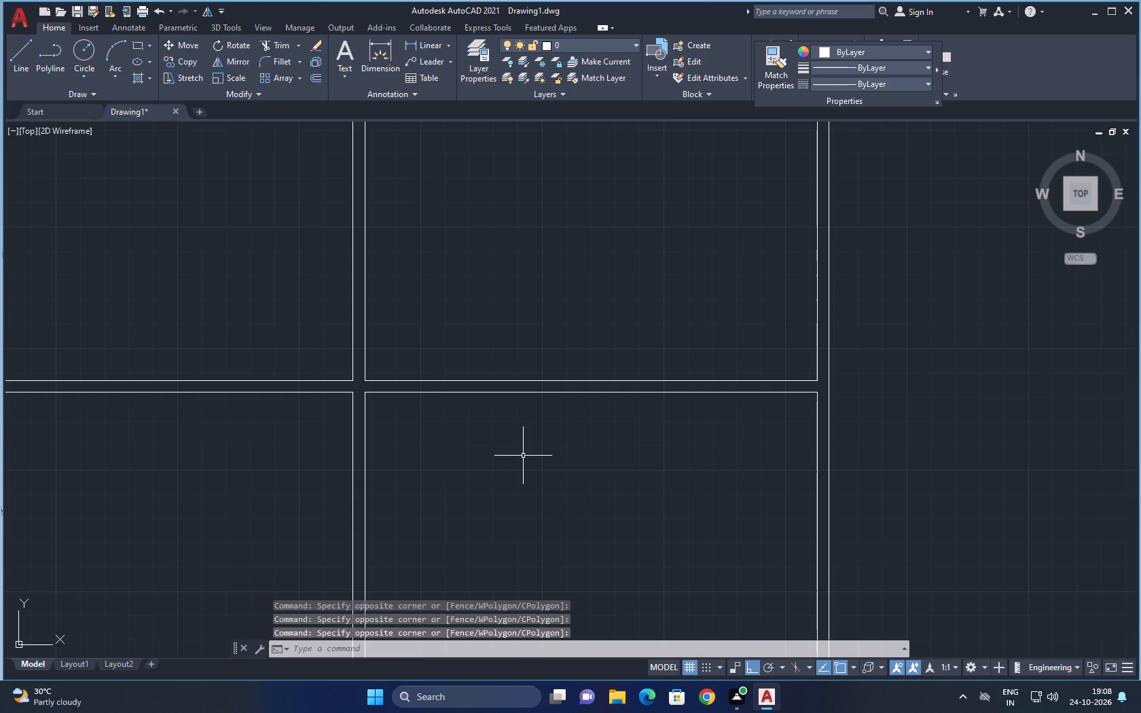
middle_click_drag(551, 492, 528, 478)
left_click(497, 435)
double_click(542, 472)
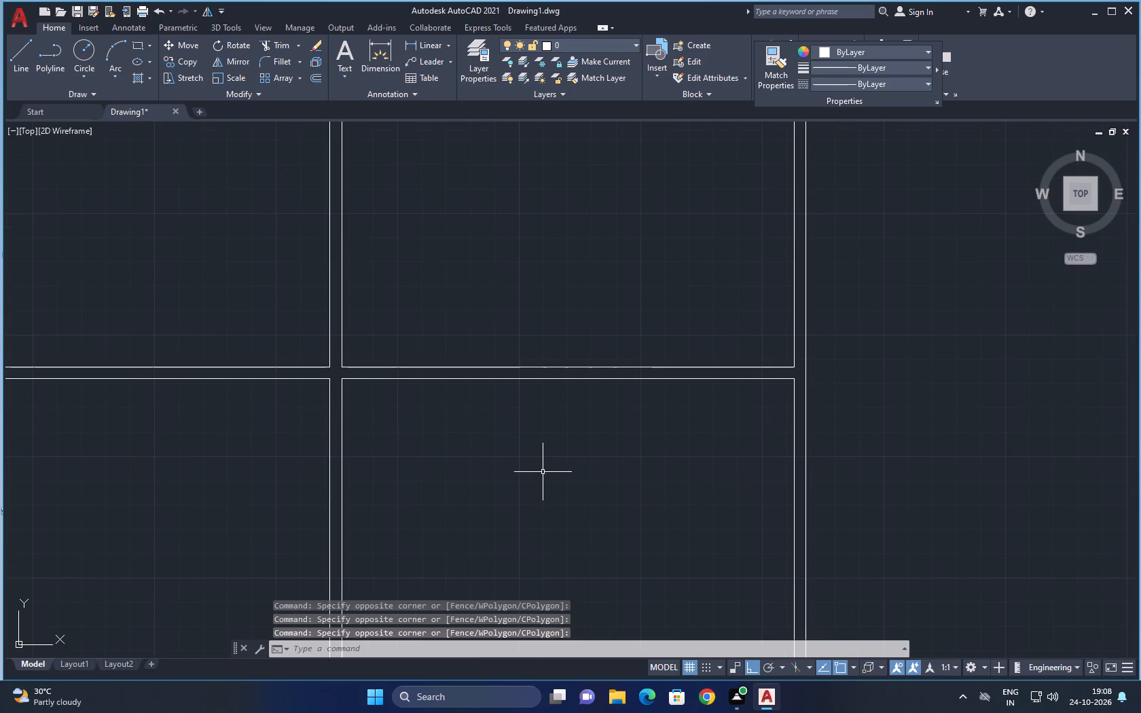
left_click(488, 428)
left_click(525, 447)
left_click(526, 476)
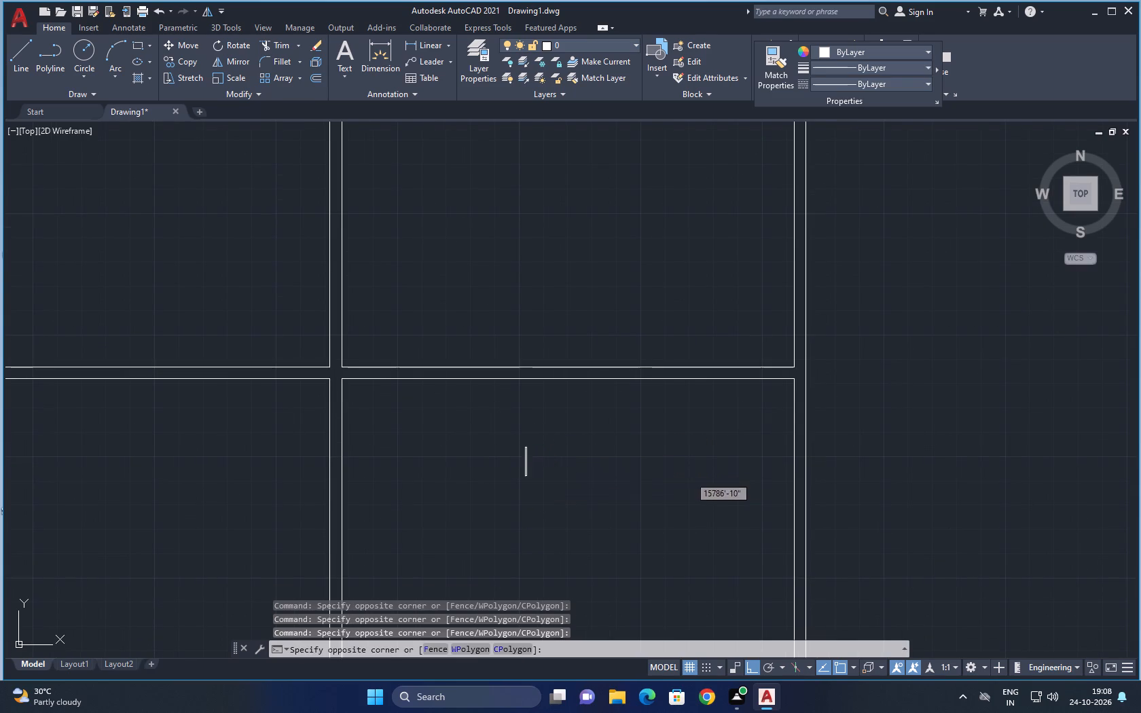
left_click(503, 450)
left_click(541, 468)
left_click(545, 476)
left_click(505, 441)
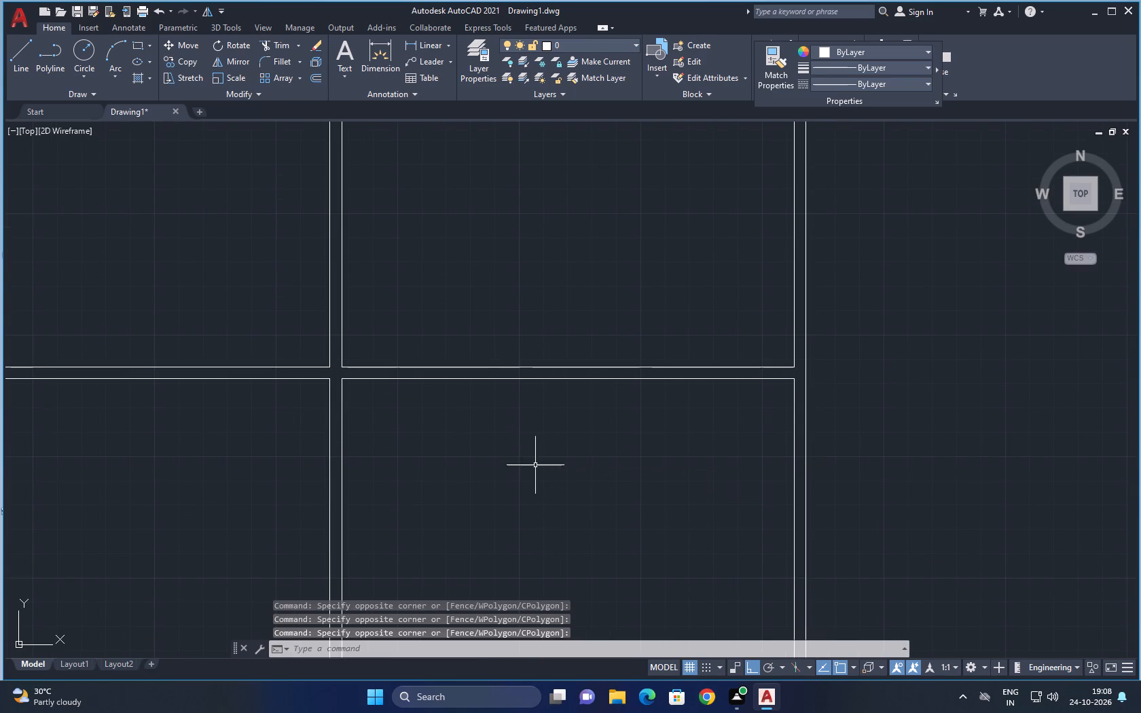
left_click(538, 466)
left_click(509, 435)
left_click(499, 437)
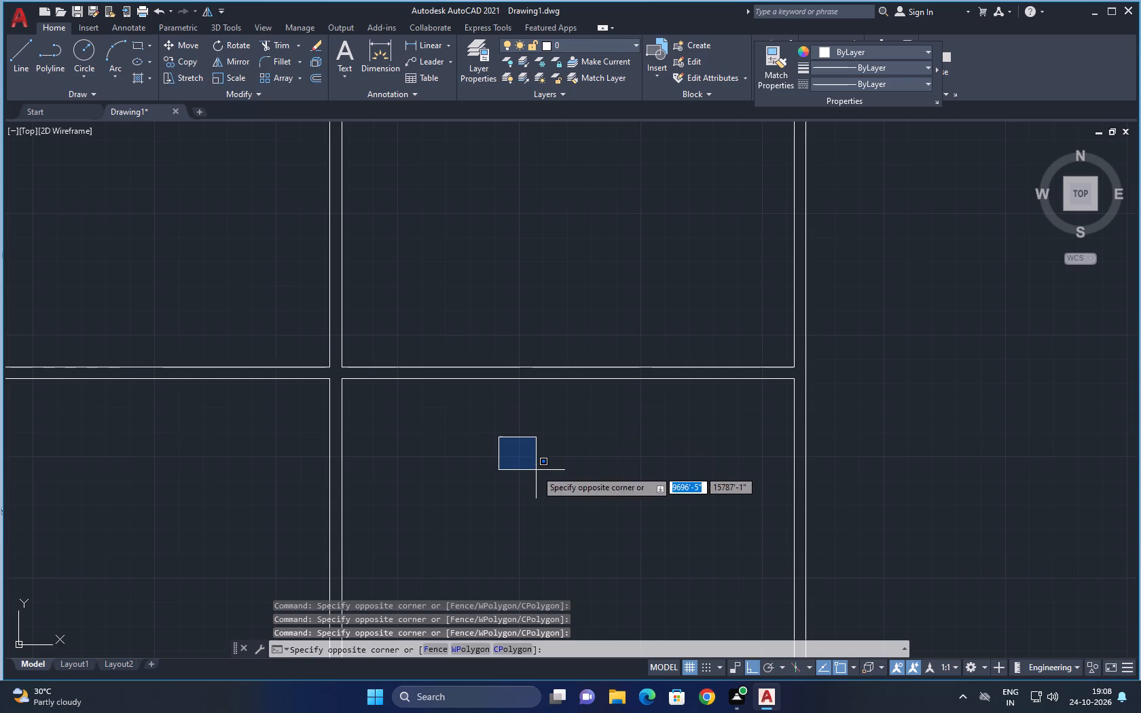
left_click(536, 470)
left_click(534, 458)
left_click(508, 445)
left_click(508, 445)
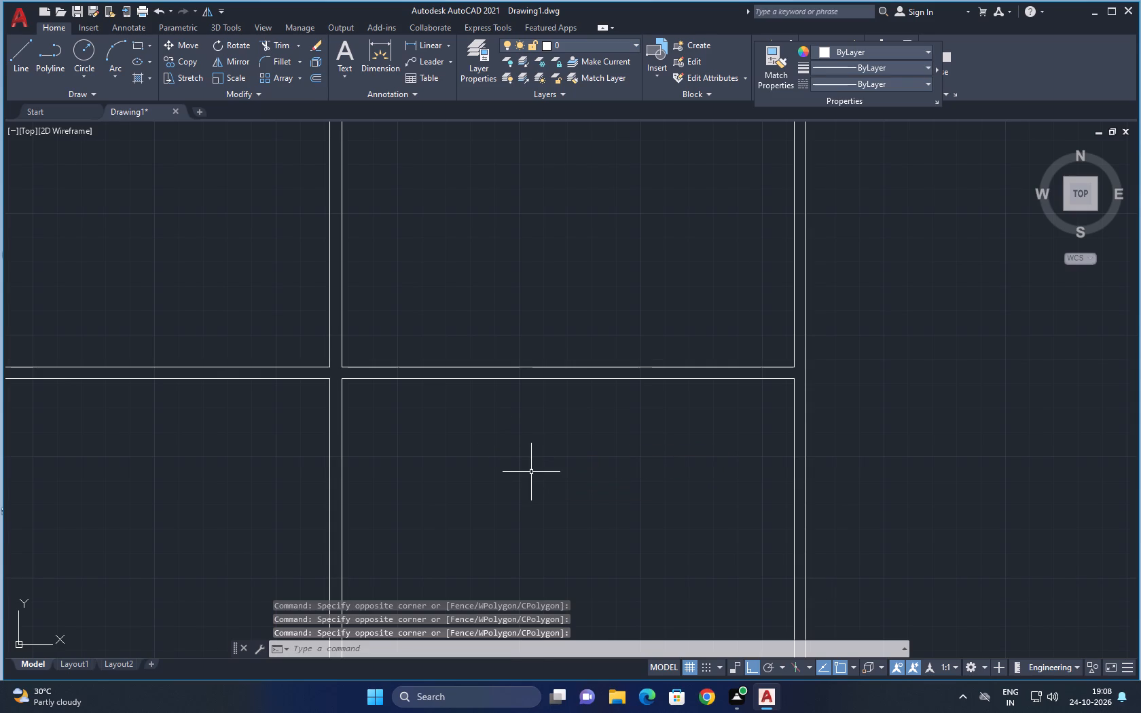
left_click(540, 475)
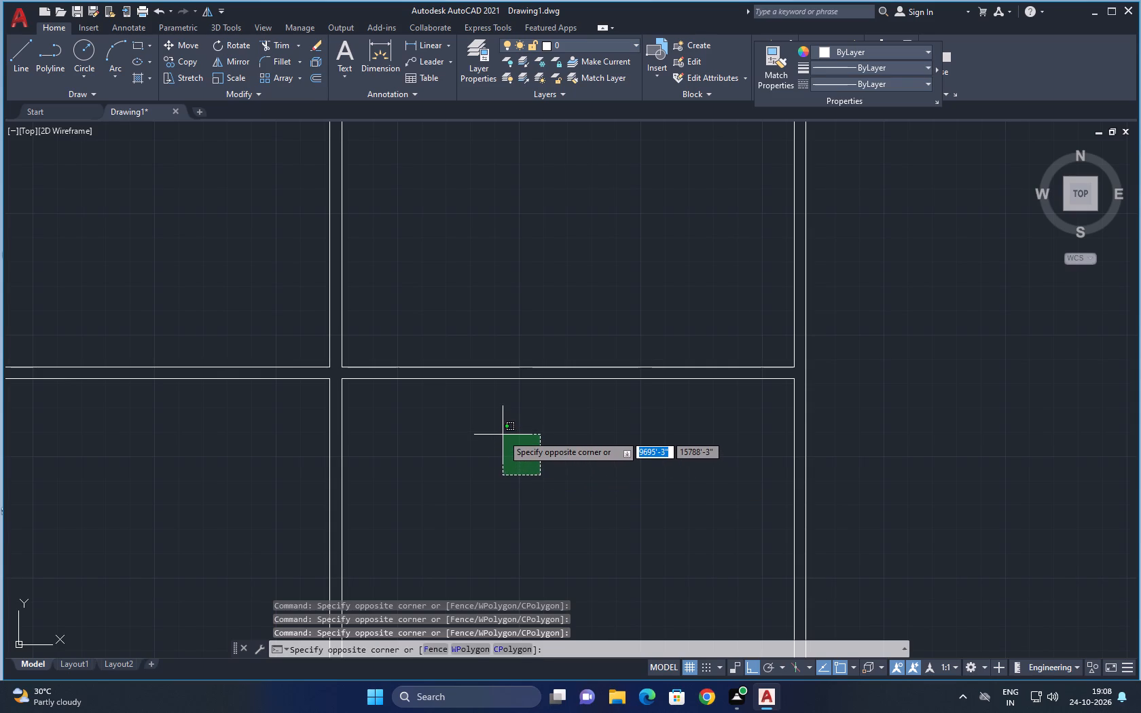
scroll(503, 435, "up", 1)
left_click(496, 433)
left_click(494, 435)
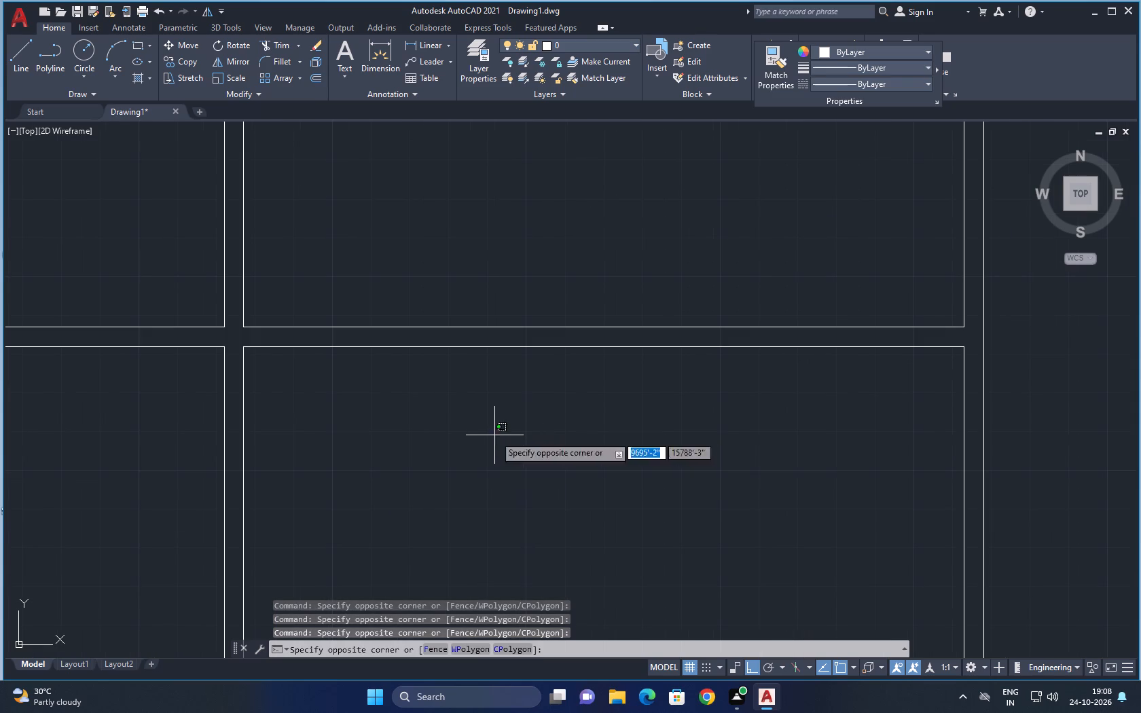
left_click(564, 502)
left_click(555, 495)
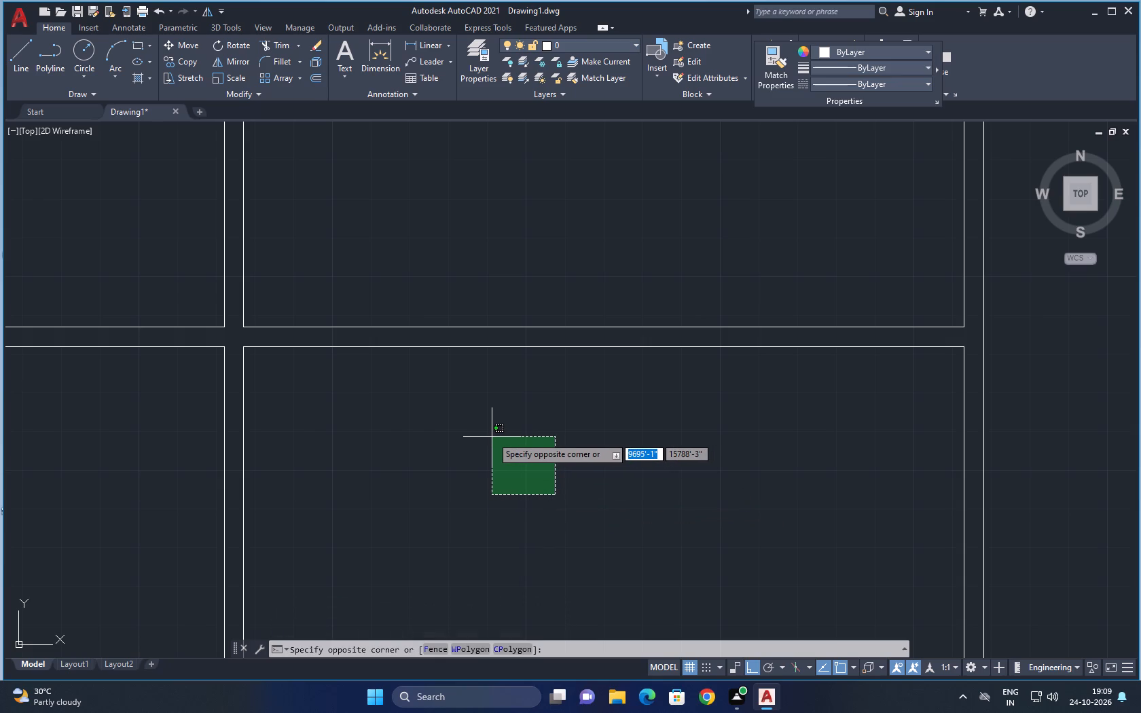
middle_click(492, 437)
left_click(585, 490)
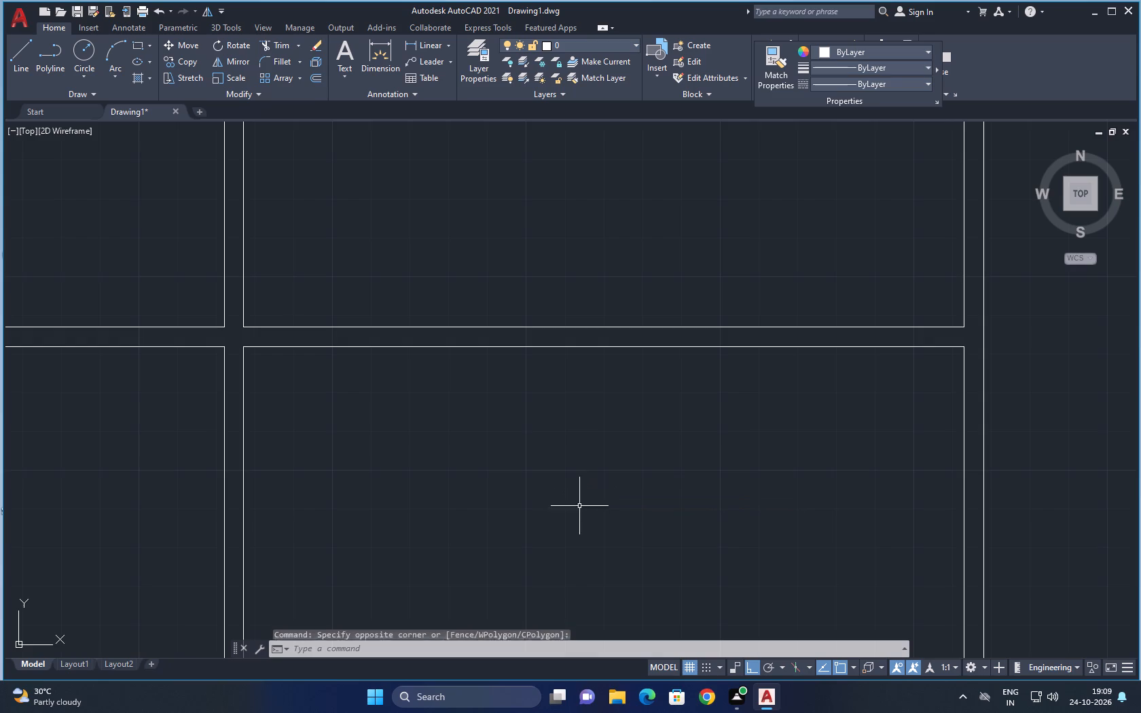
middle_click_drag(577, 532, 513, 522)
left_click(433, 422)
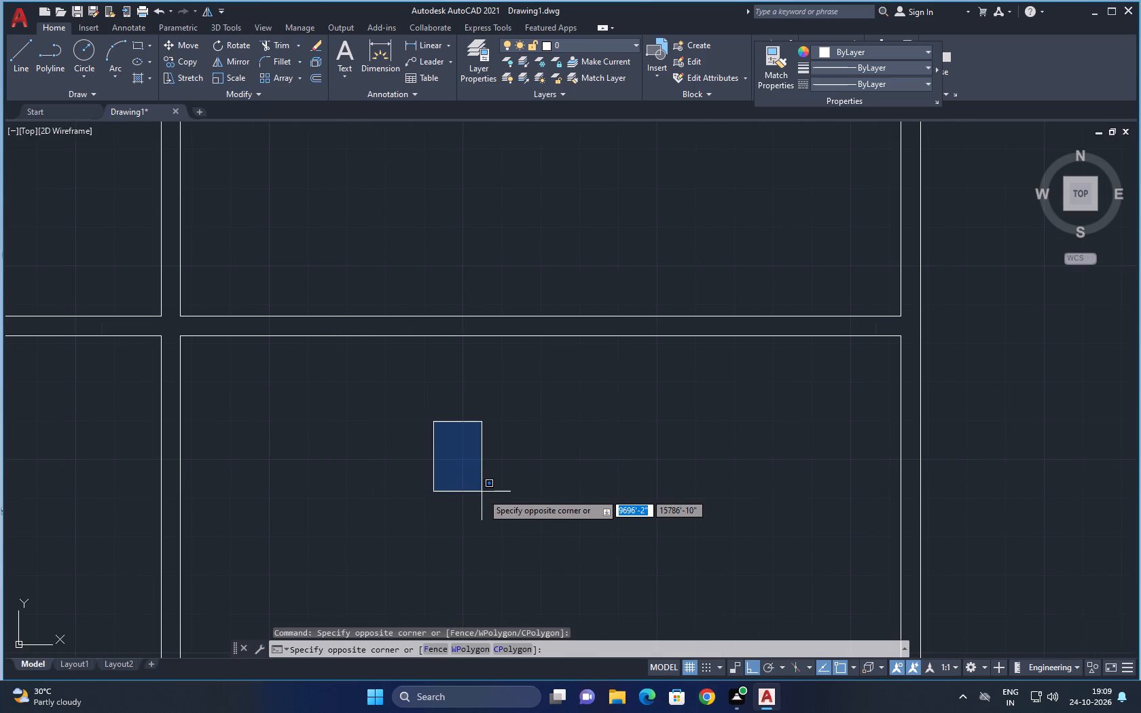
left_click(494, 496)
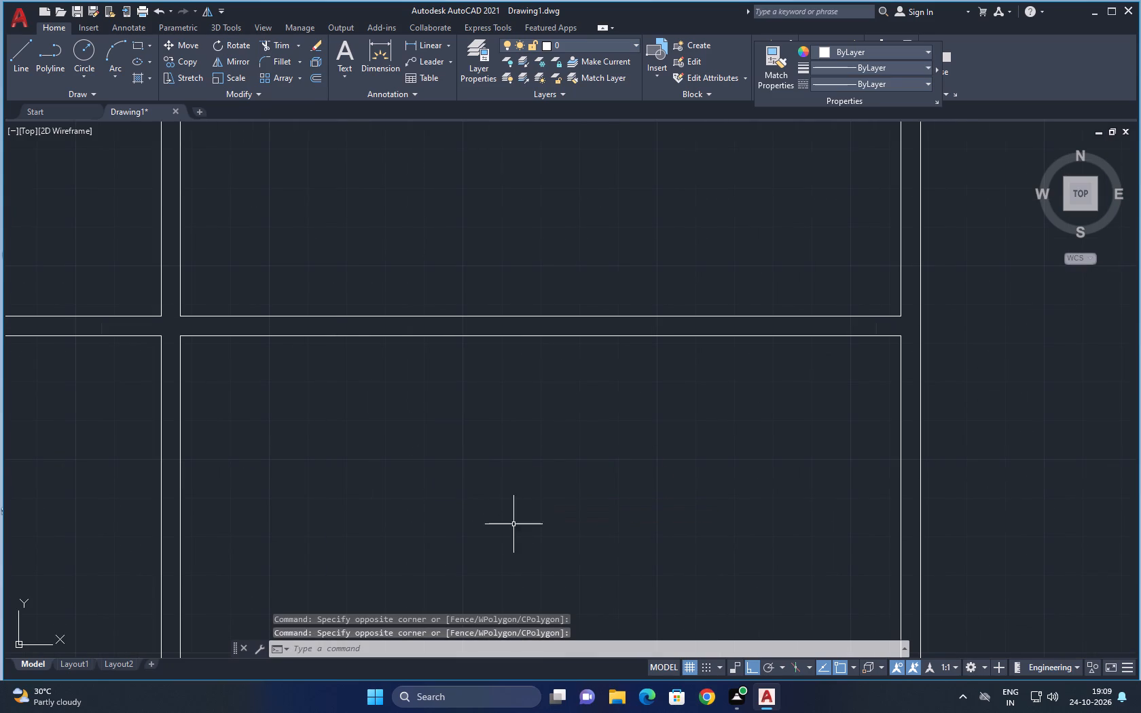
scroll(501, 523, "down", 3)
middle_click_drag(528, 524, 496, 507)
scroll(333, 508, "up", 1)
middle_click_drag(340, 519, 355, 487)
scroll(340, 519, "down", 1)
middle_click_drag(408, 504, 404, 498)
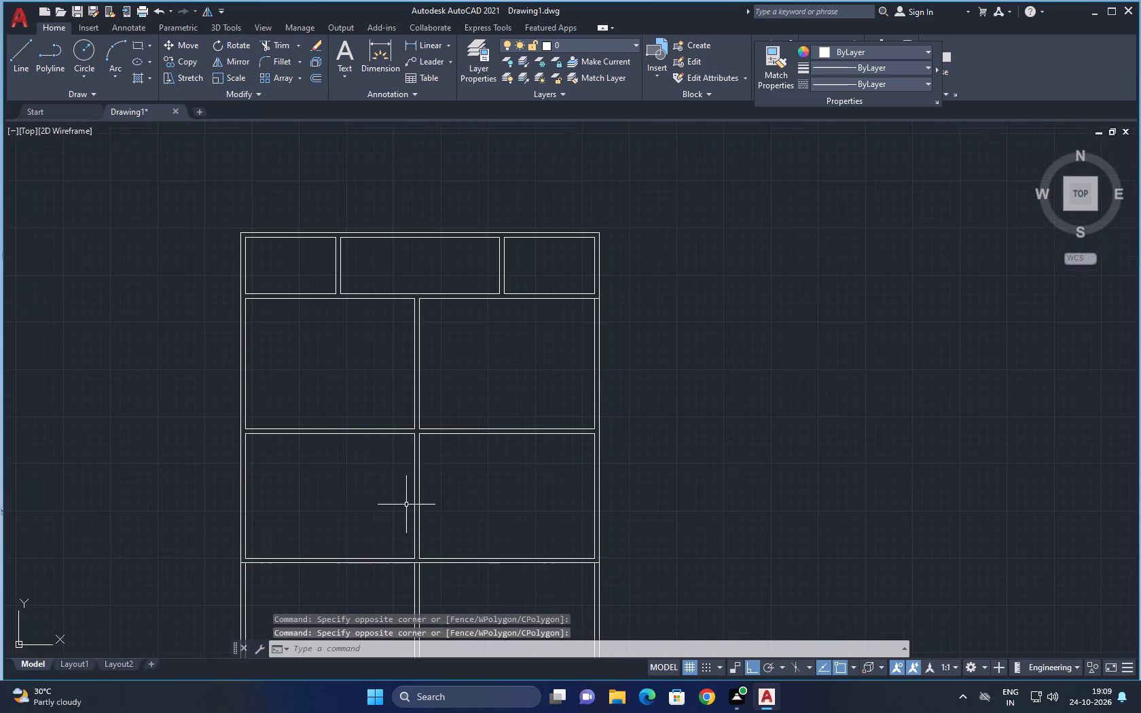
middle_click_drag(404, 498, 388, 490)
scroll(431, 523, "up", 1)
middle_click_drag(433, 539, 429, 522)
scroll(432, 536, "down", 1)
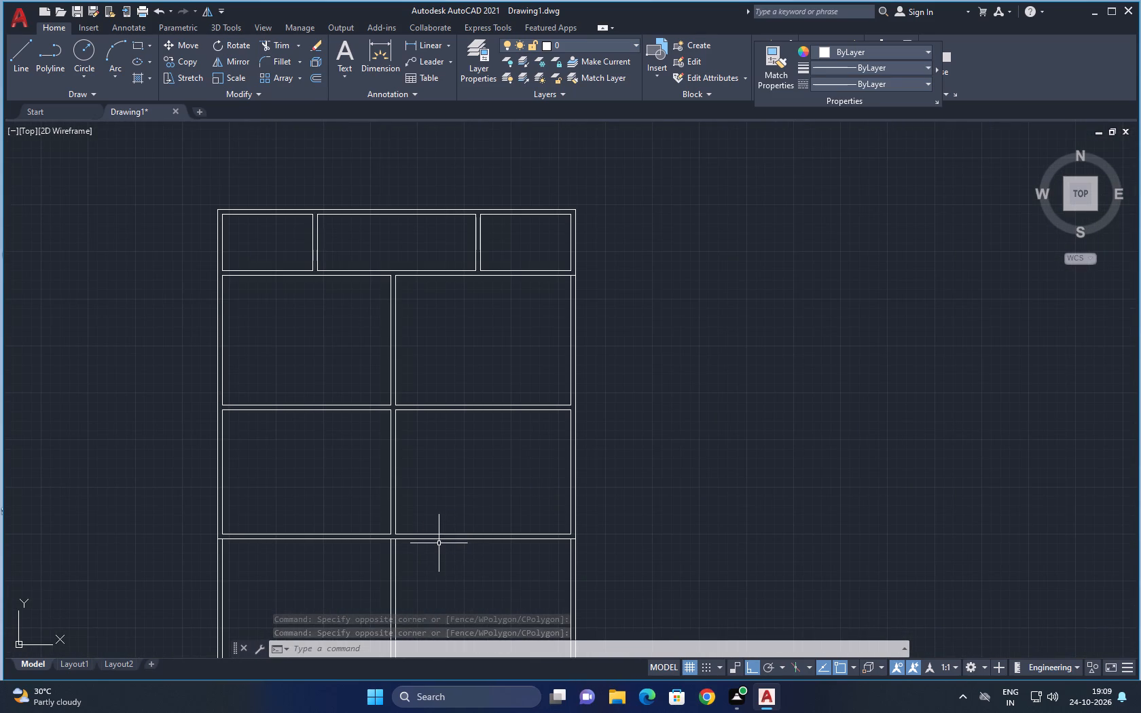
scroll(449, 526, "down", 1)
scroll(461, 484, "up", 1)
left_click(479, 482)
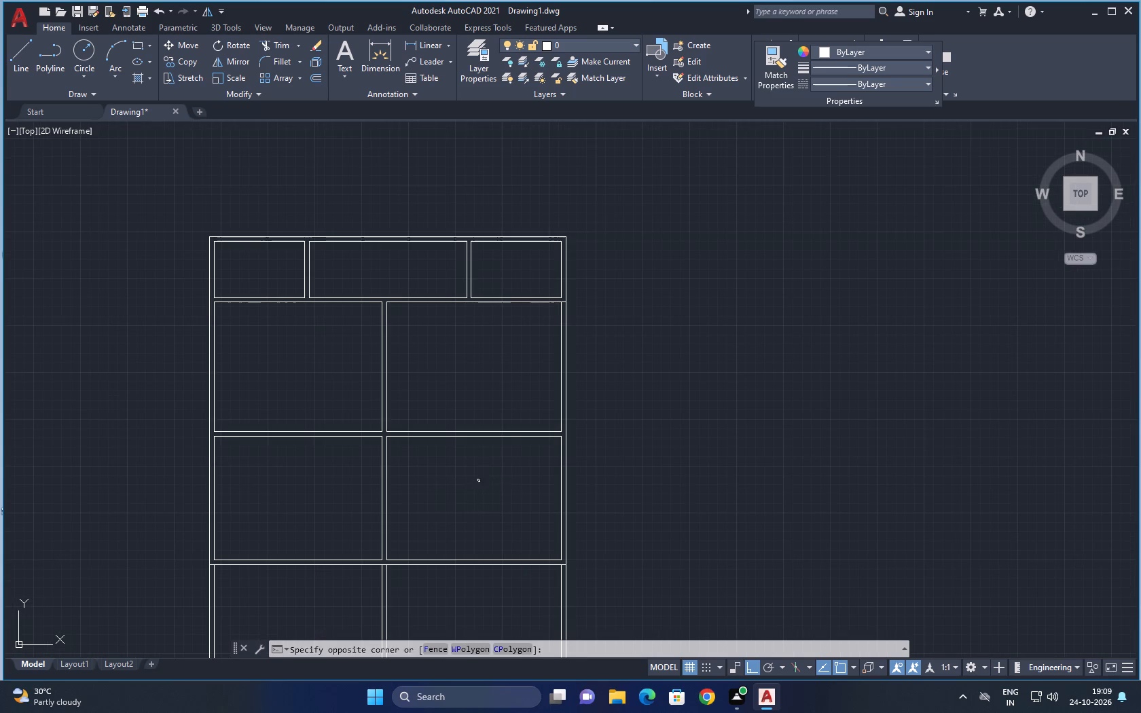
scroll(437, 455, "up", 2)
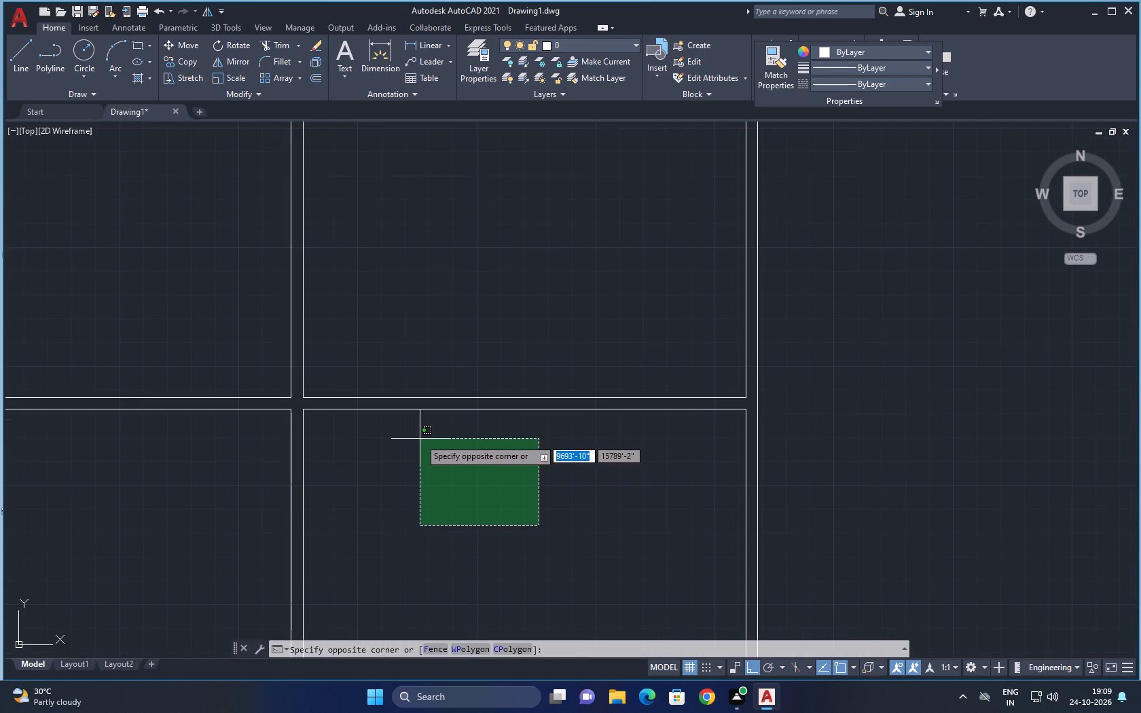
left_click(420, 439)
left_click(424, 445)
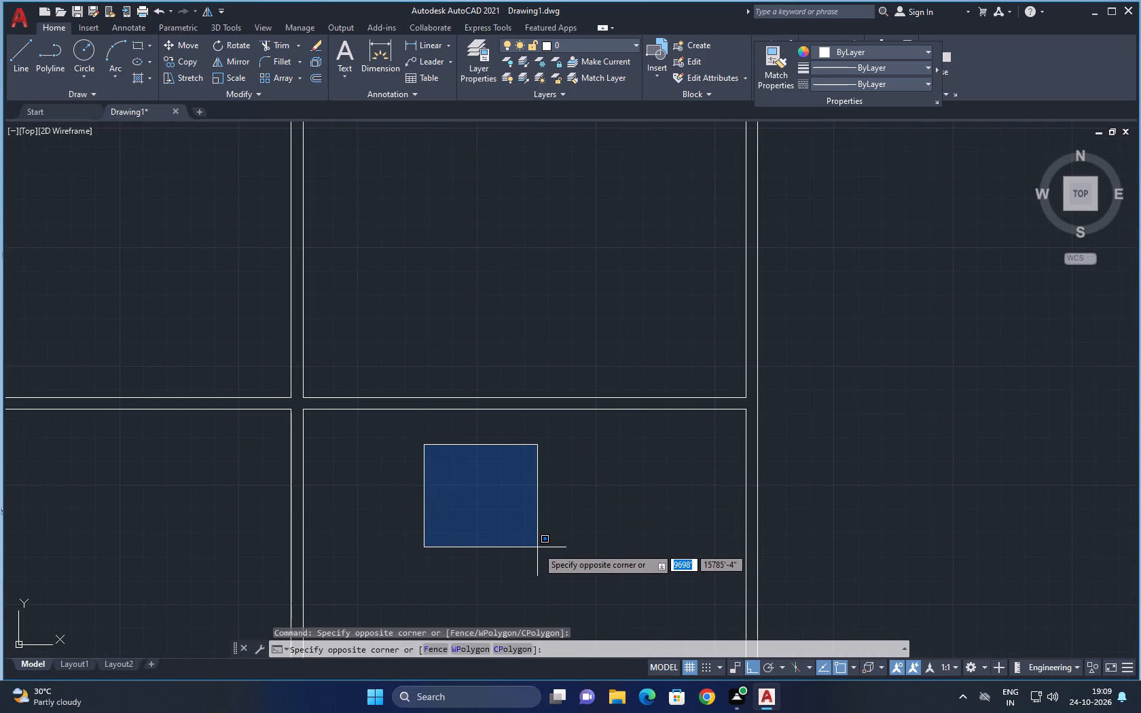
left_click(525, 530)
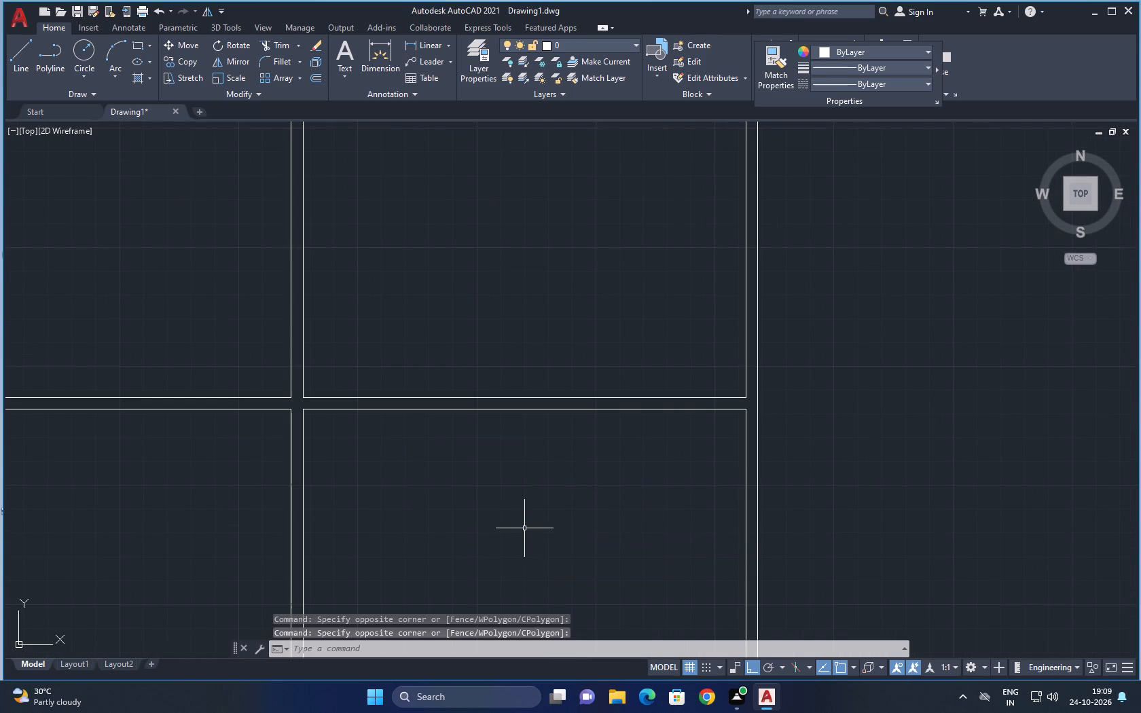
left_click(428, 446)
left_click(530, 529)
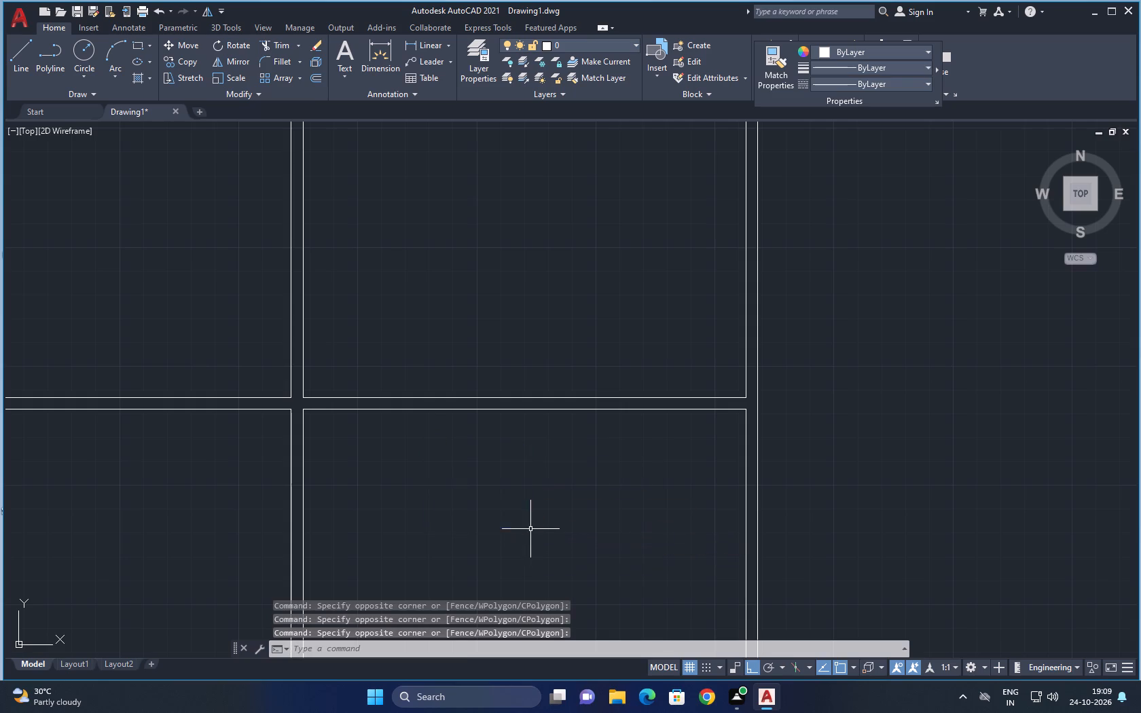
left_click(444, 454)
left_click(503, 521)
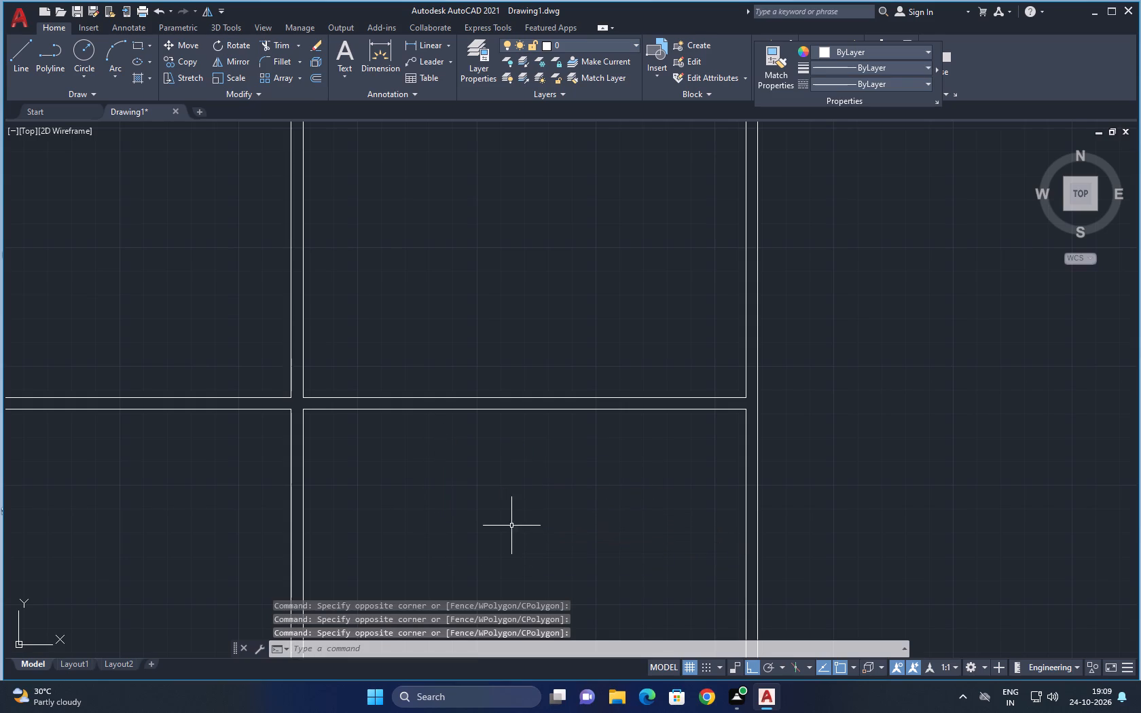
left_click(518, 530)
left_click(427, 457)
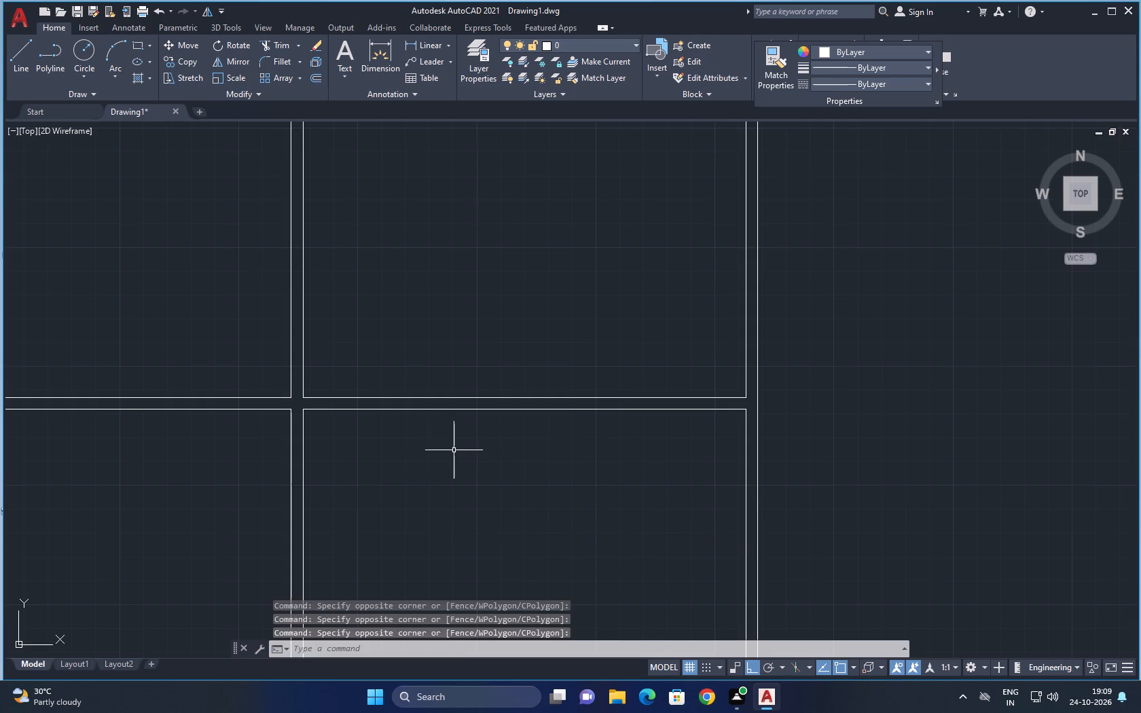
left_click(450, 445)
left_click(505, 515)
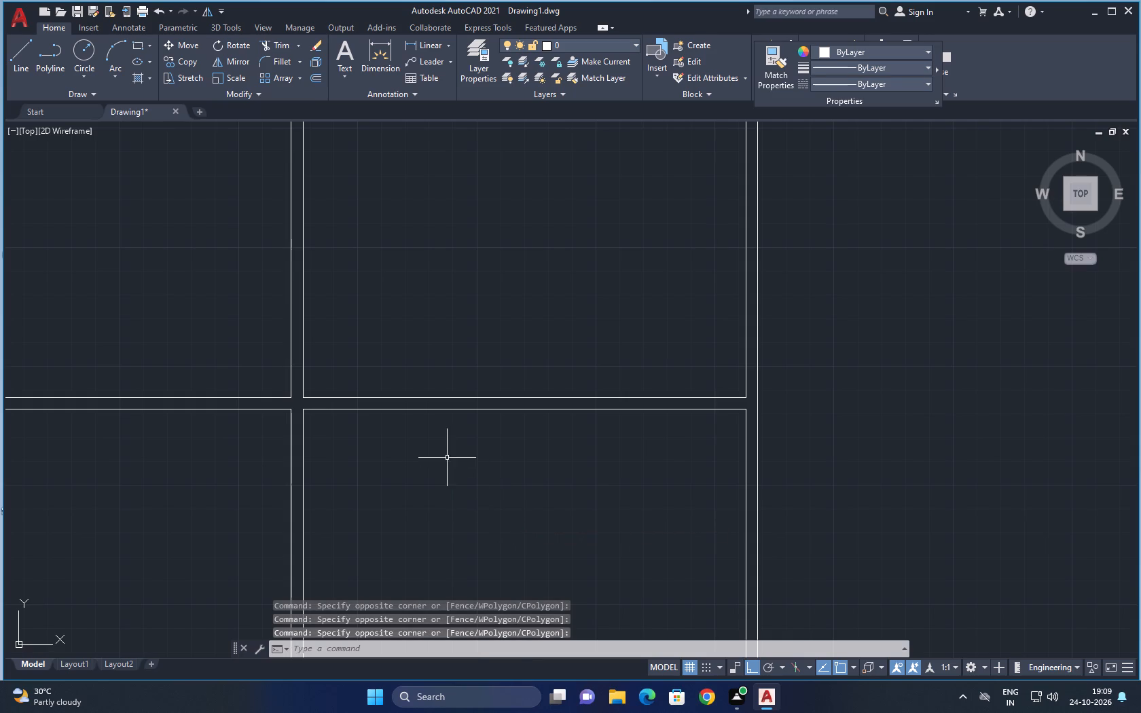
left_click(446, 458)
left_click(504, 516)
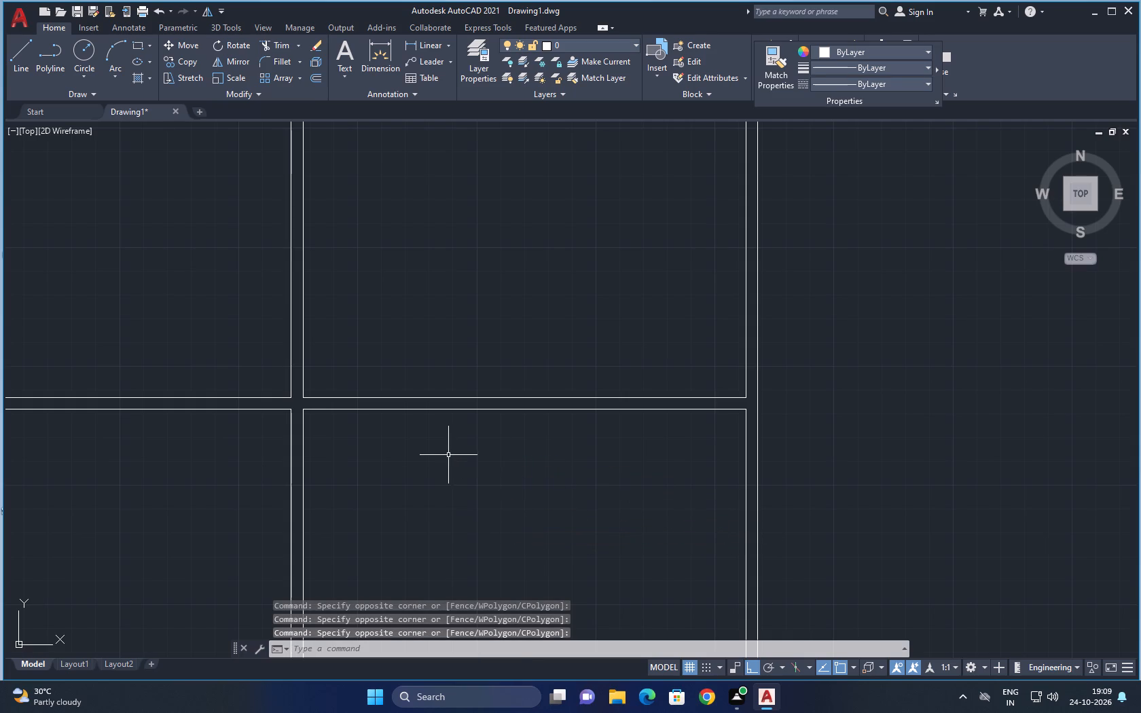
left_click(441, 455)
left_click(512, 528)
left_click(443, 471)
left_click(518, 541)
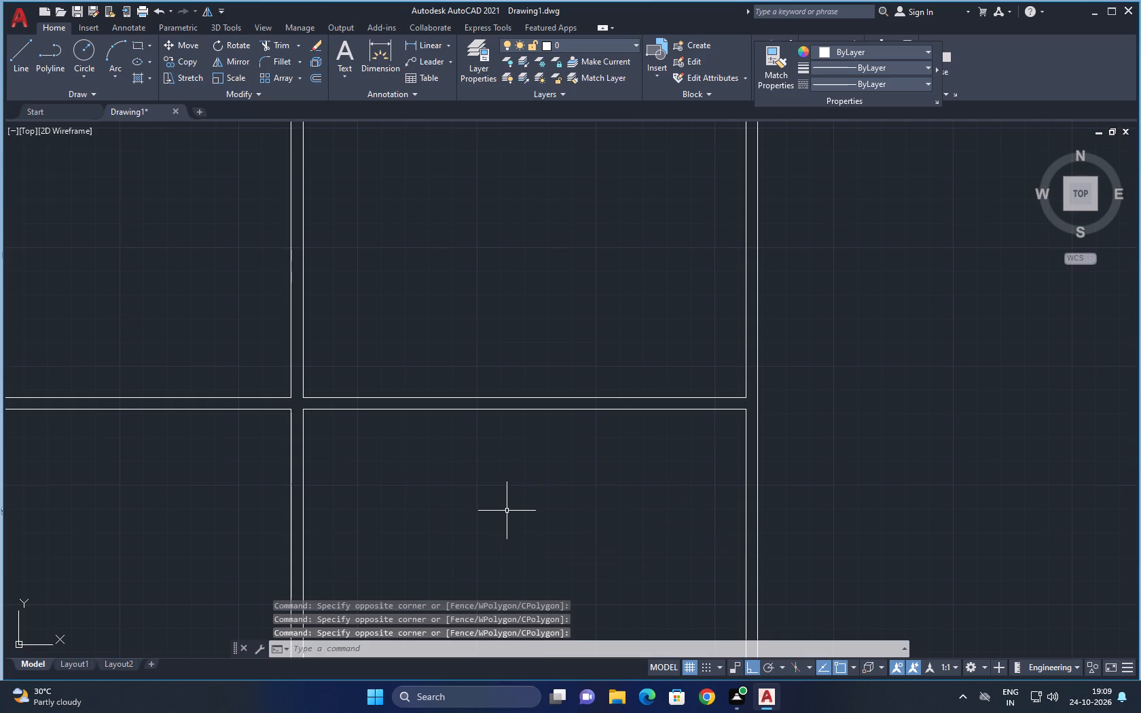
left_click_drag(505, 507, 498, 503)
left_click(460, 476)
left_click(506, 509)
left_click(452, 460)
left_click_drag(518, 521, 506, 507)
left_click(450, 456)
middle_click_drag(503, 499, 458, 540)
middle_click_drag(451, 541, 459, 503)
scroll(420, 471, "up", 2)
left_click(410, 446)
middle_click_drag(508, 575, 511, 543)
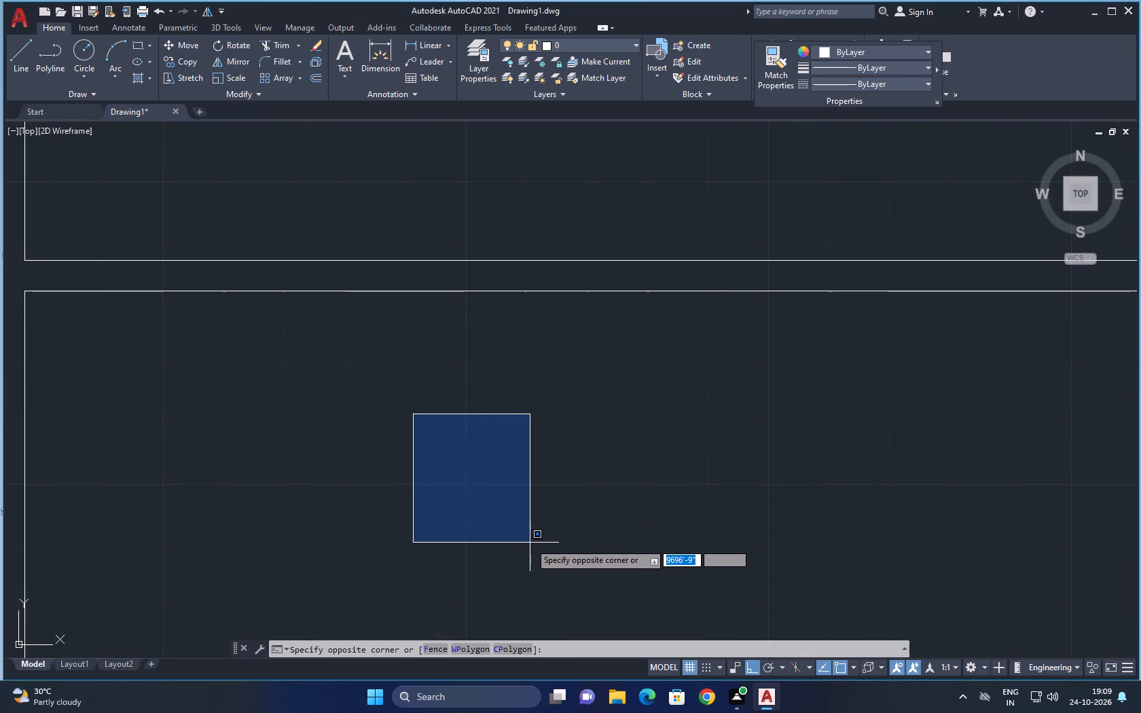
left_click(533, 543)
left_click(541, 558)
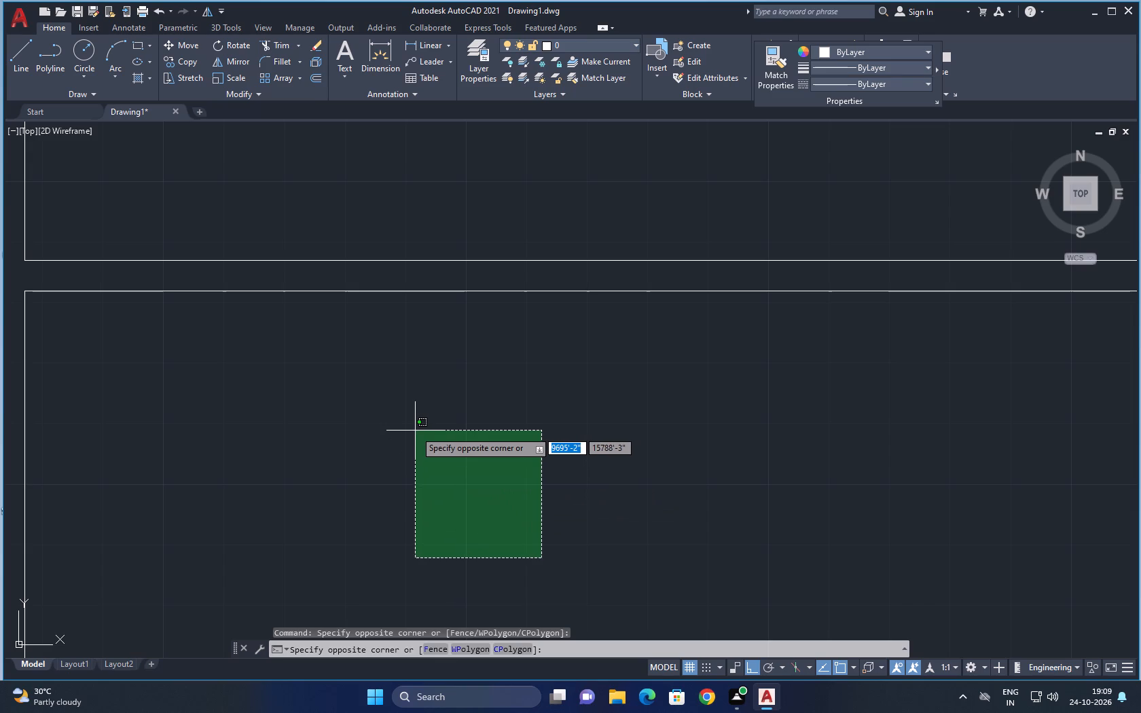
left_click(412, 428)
Look over the room layout from the top row down to the undivided area below the third cross wall.
scroll(507, 473, "down", 2)
middle_click_drag(558, 511, 484, 495)
scroll(539, 477, "down", 3)
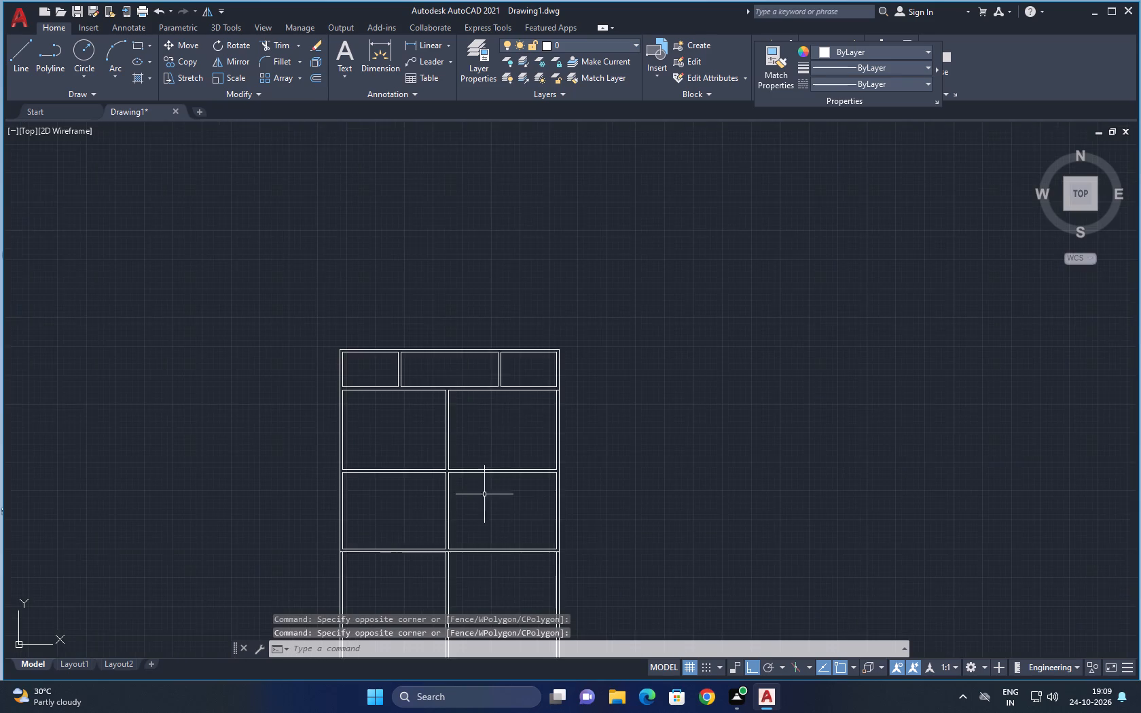
middle_click_drag(482, 494, 482, 565)
middle_click_drag(454, 490, 459, 503)
middle_click_drag(467, 525, 460, 454)
middle_click_drag(483, 552, 476, 519)
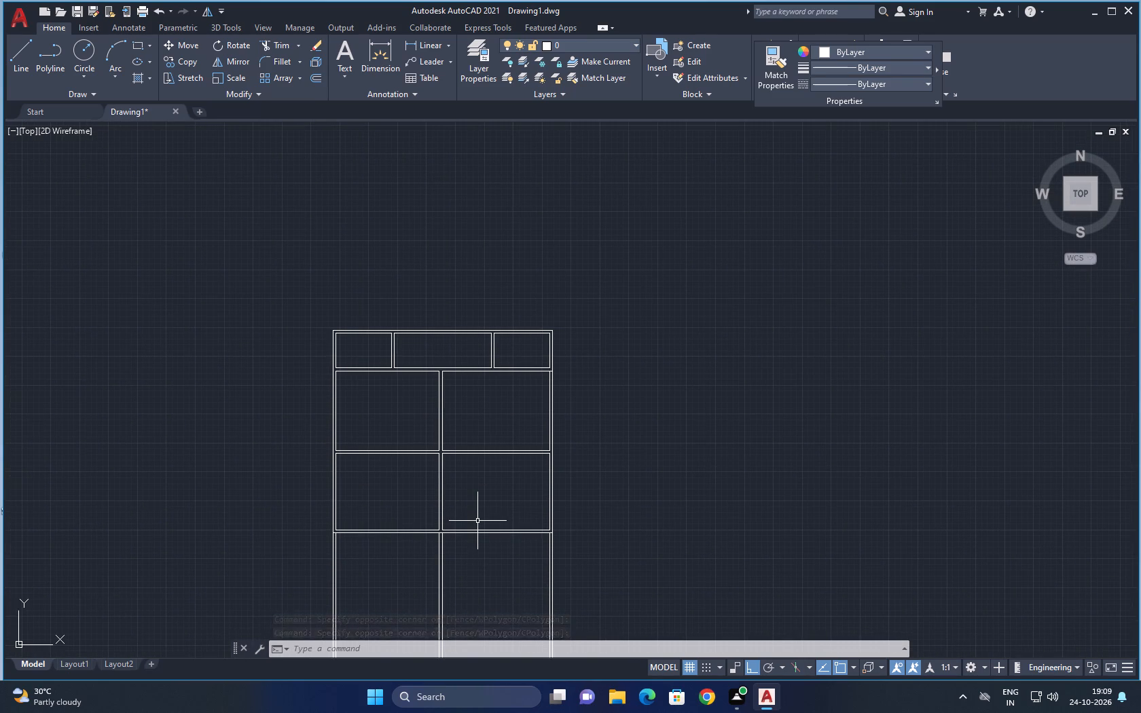
middle_click_drag(496, 501, 519, 471)
middle_click_drag(494, 566, 502, 517)
left_click(538, 518)
scroll(505, 496, "up", 1)
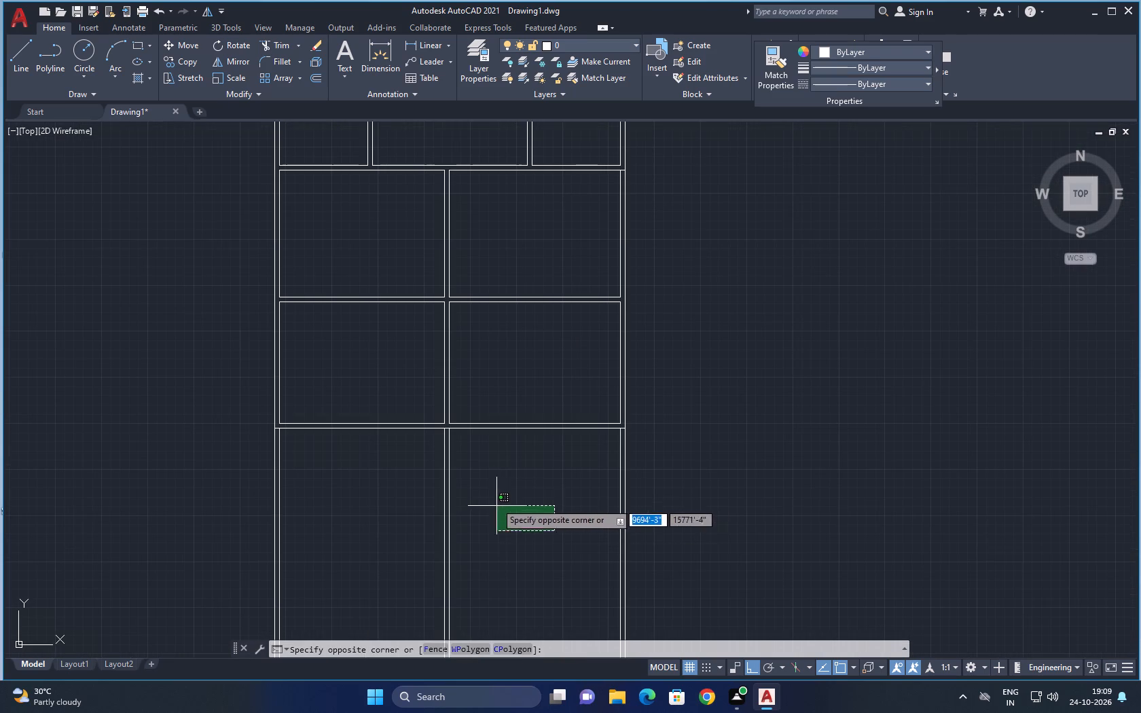
left_click(496, 490)
left_click(537, 545)
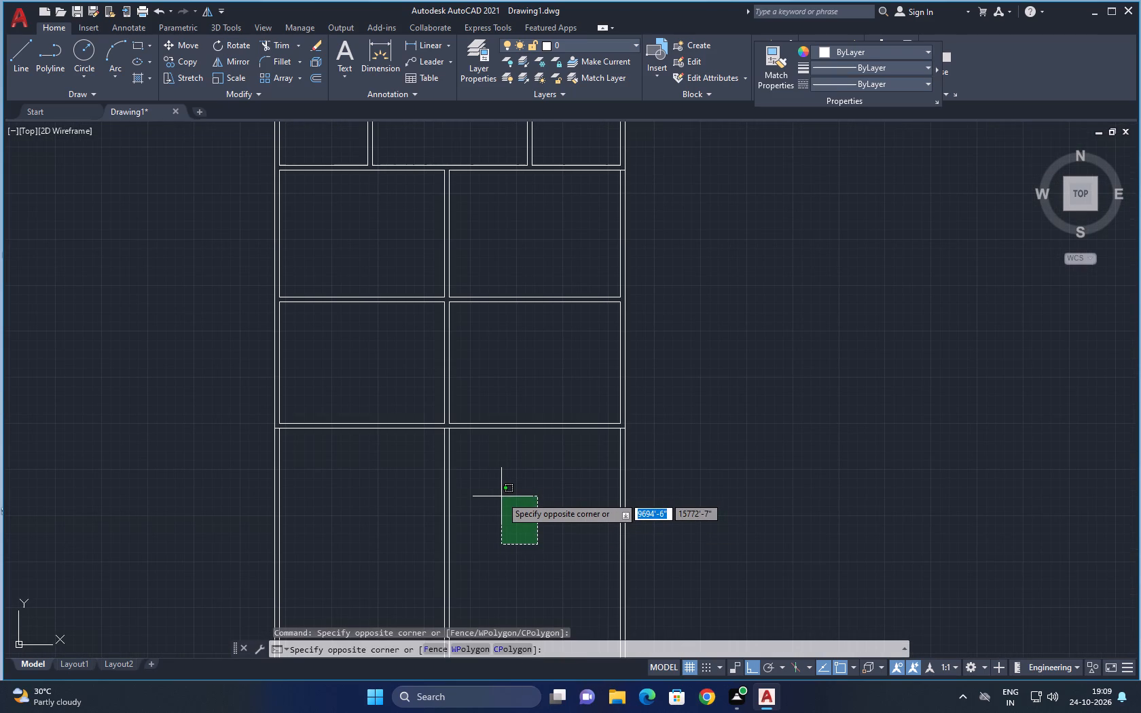
left_click(501, 496)
scroll(523, 525, "down", 1)
middle_click_drag(524, 507, 526, 577)
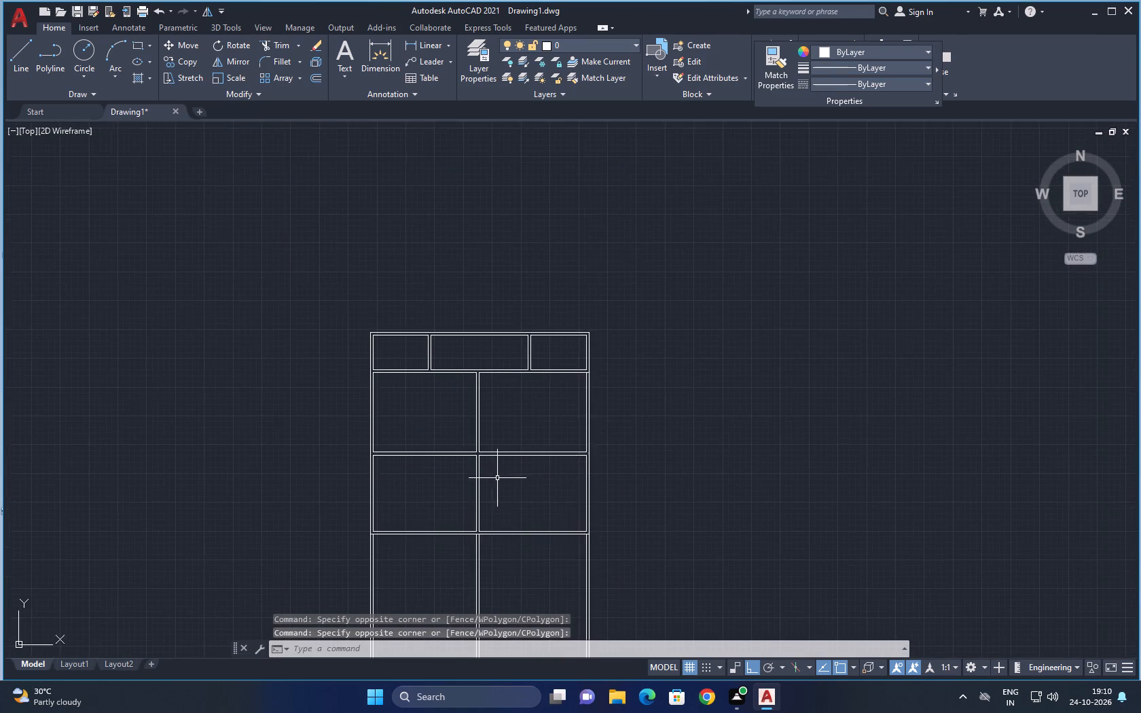
middle_click_drag(496, 481, 482, 534)
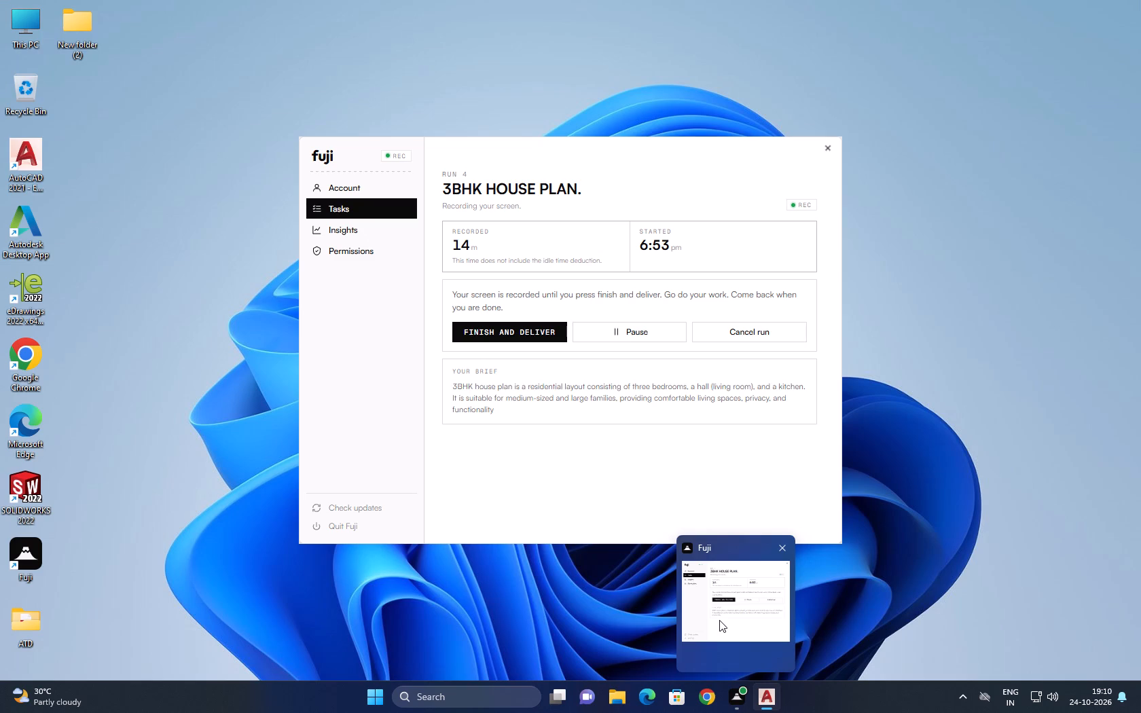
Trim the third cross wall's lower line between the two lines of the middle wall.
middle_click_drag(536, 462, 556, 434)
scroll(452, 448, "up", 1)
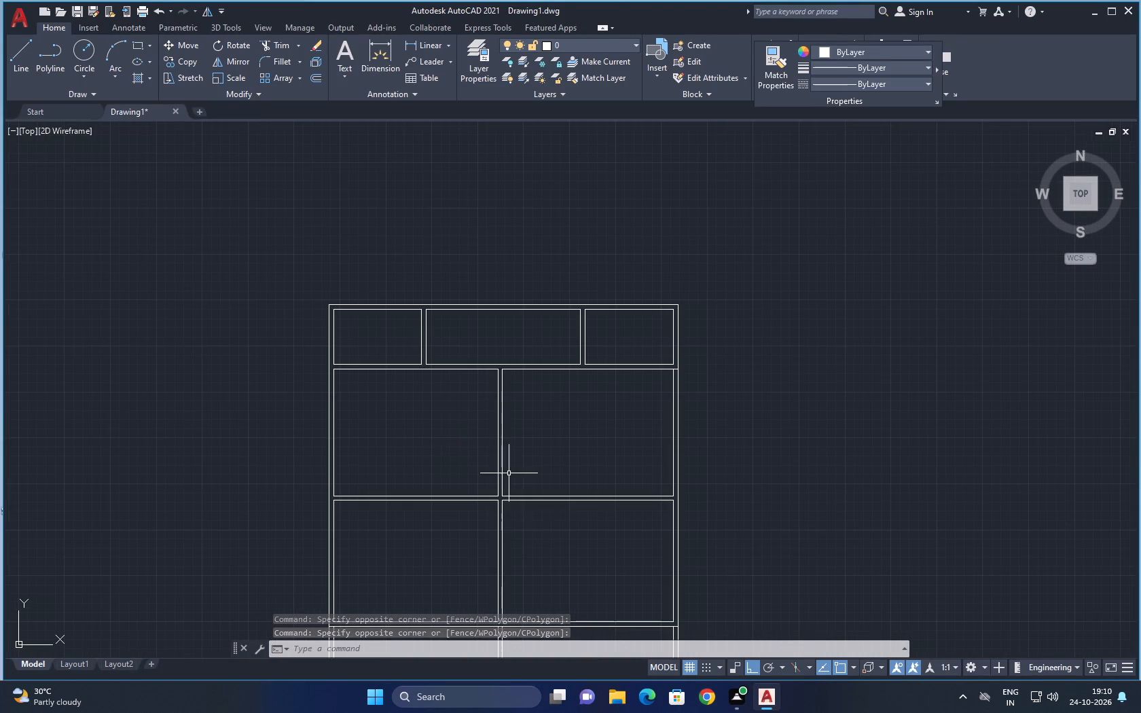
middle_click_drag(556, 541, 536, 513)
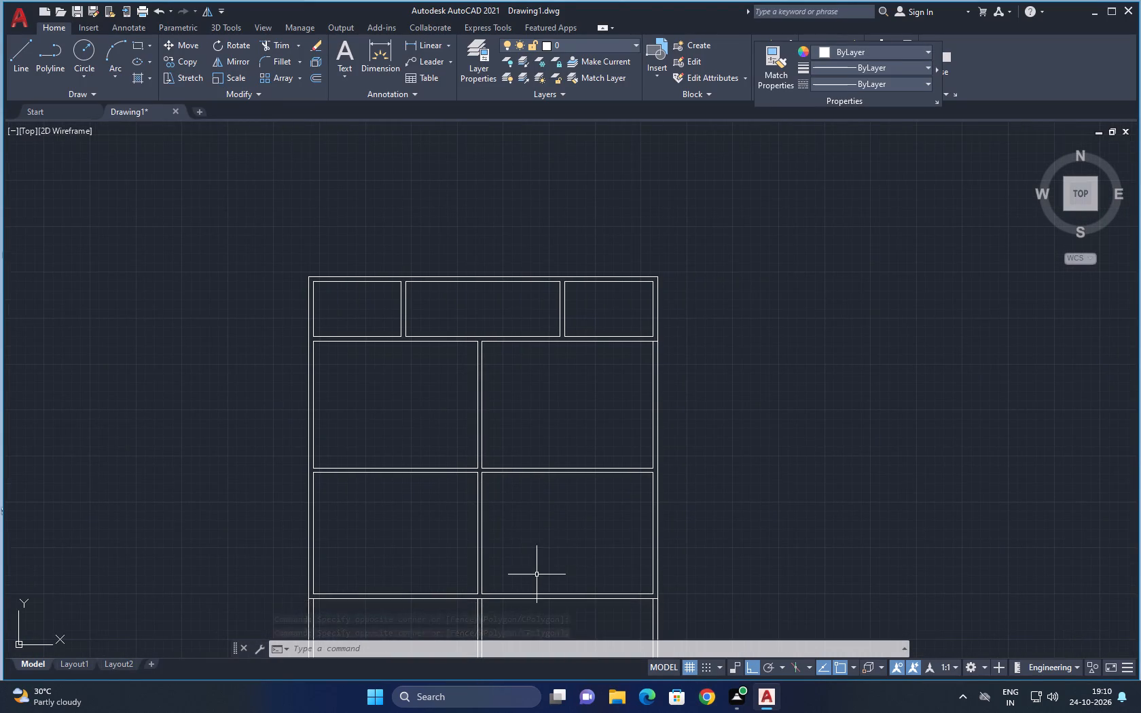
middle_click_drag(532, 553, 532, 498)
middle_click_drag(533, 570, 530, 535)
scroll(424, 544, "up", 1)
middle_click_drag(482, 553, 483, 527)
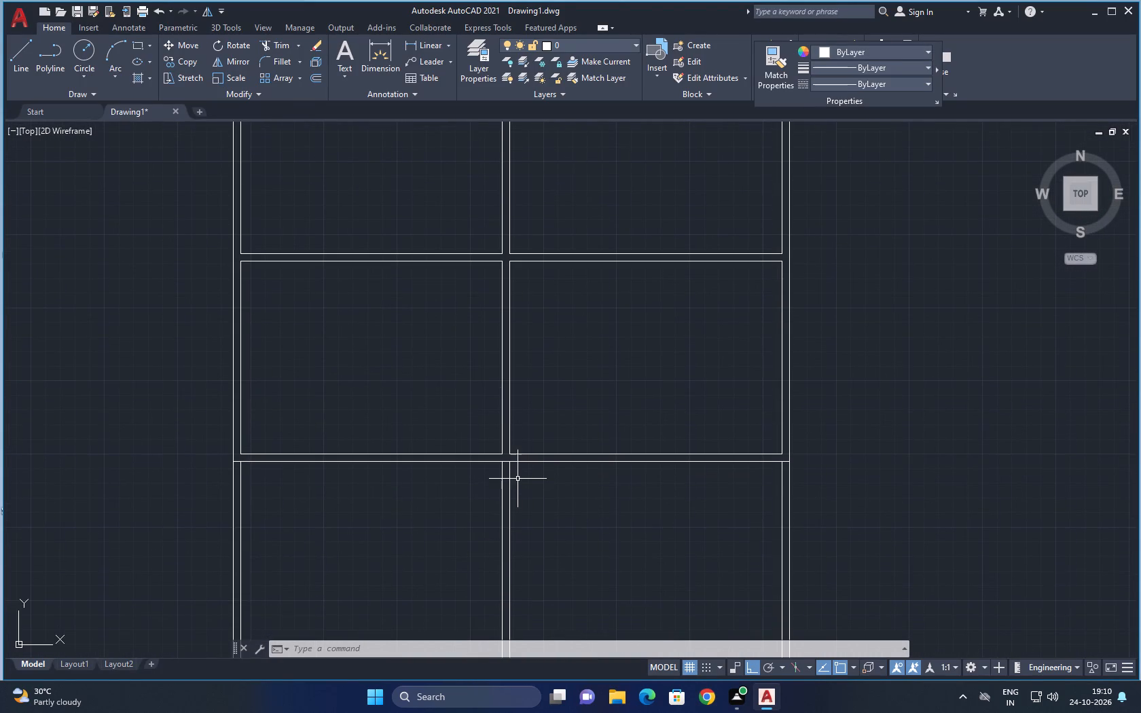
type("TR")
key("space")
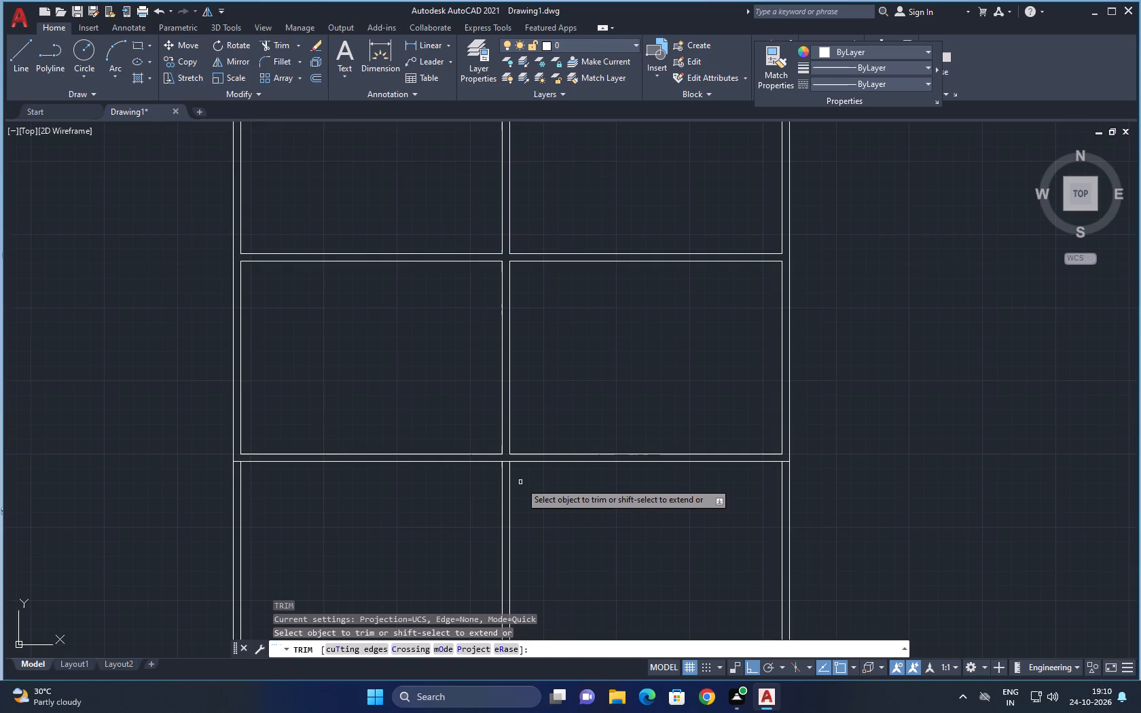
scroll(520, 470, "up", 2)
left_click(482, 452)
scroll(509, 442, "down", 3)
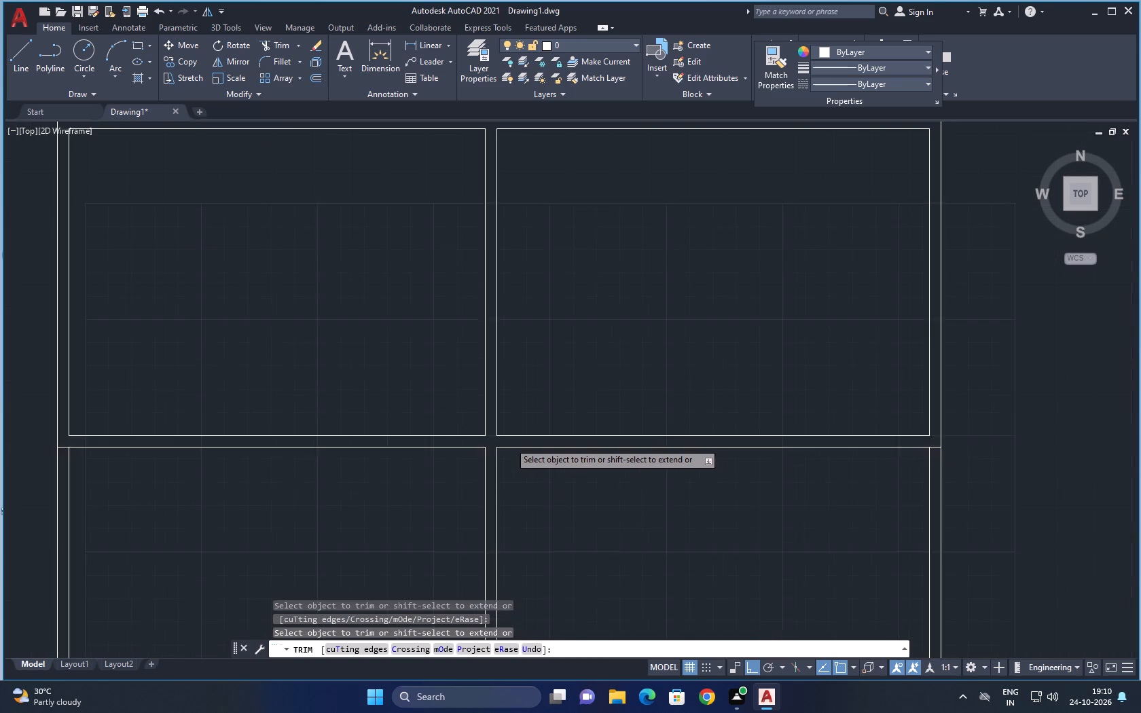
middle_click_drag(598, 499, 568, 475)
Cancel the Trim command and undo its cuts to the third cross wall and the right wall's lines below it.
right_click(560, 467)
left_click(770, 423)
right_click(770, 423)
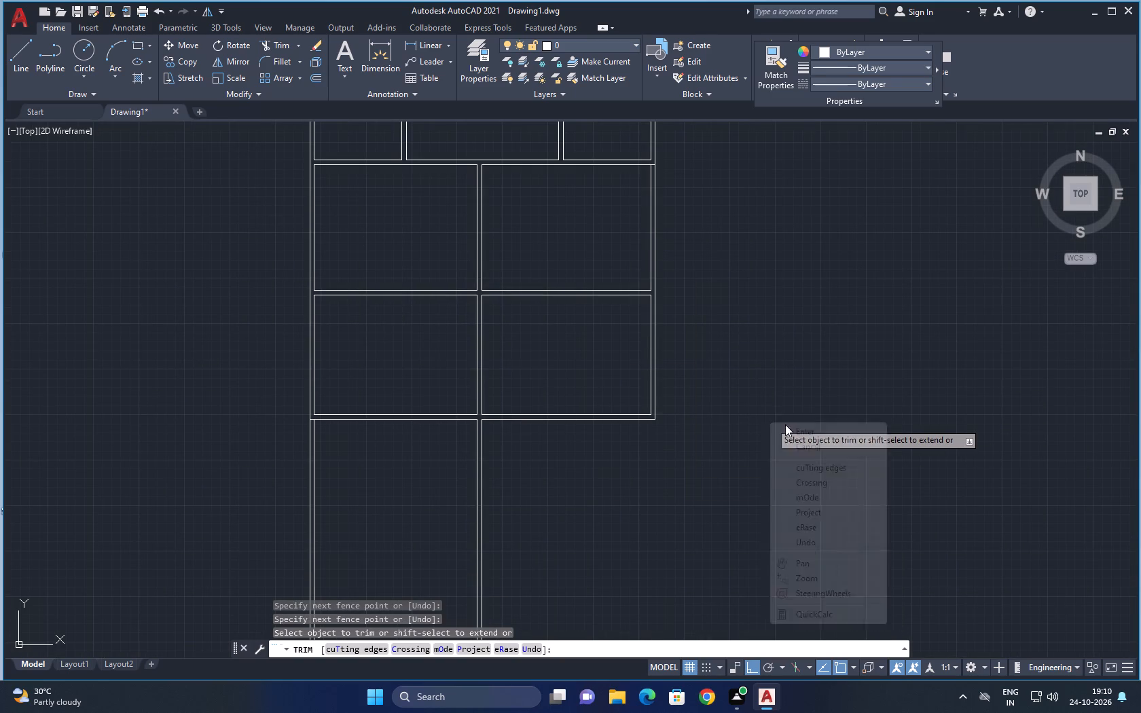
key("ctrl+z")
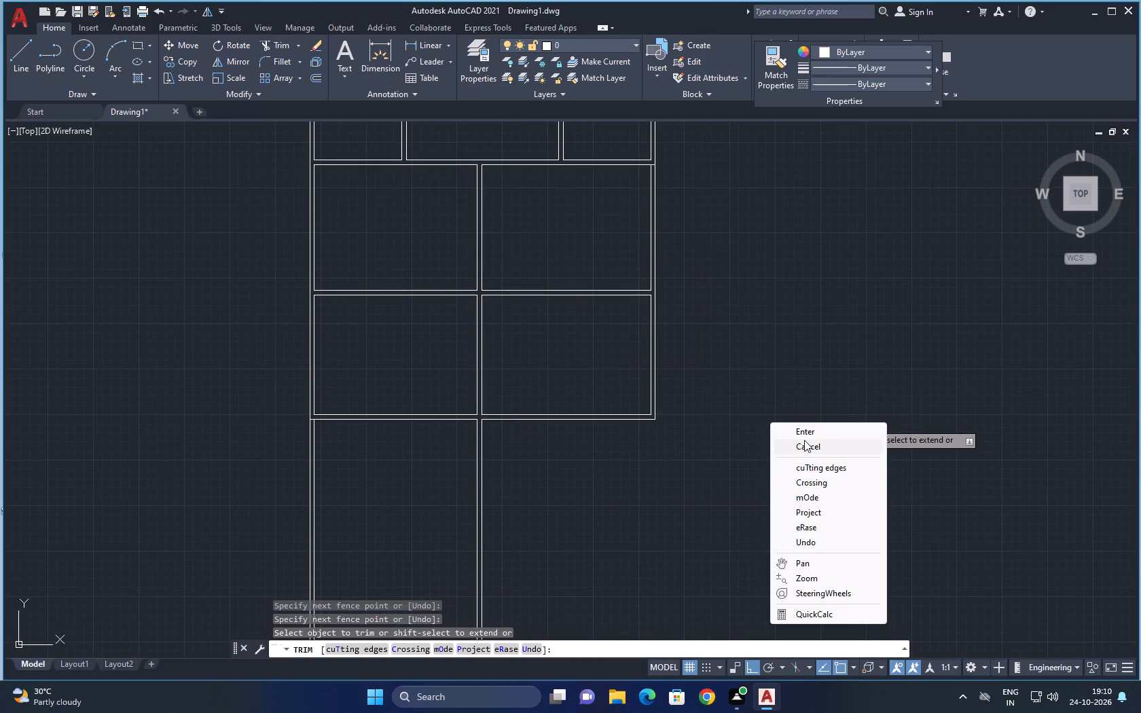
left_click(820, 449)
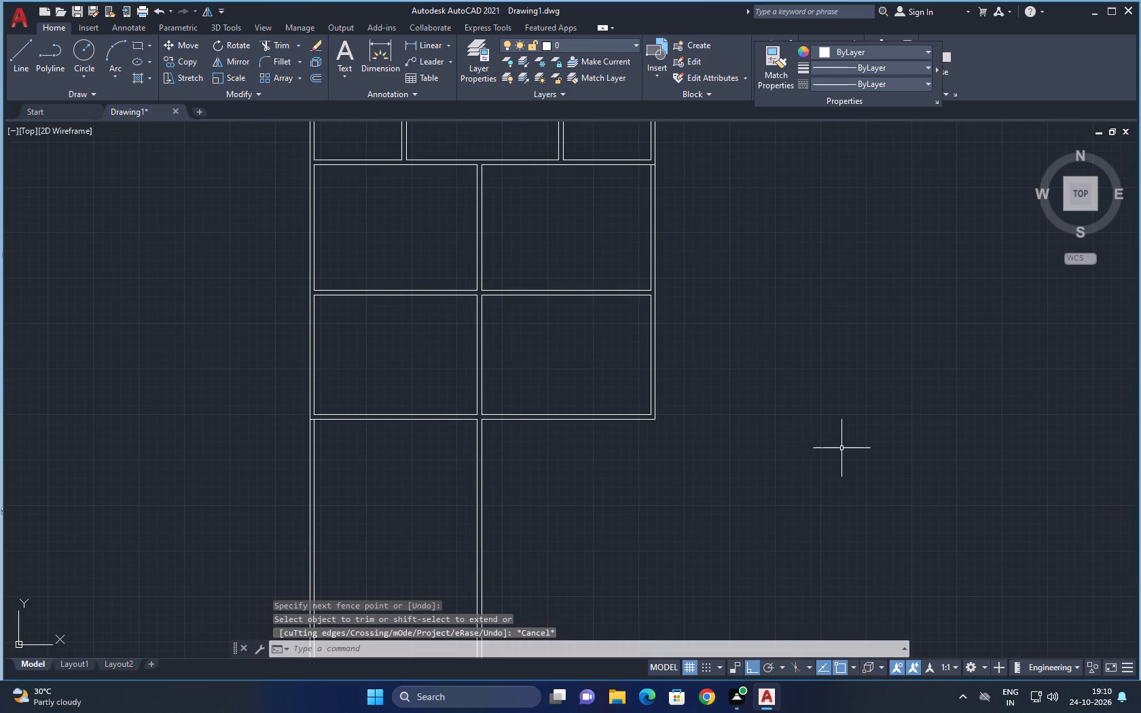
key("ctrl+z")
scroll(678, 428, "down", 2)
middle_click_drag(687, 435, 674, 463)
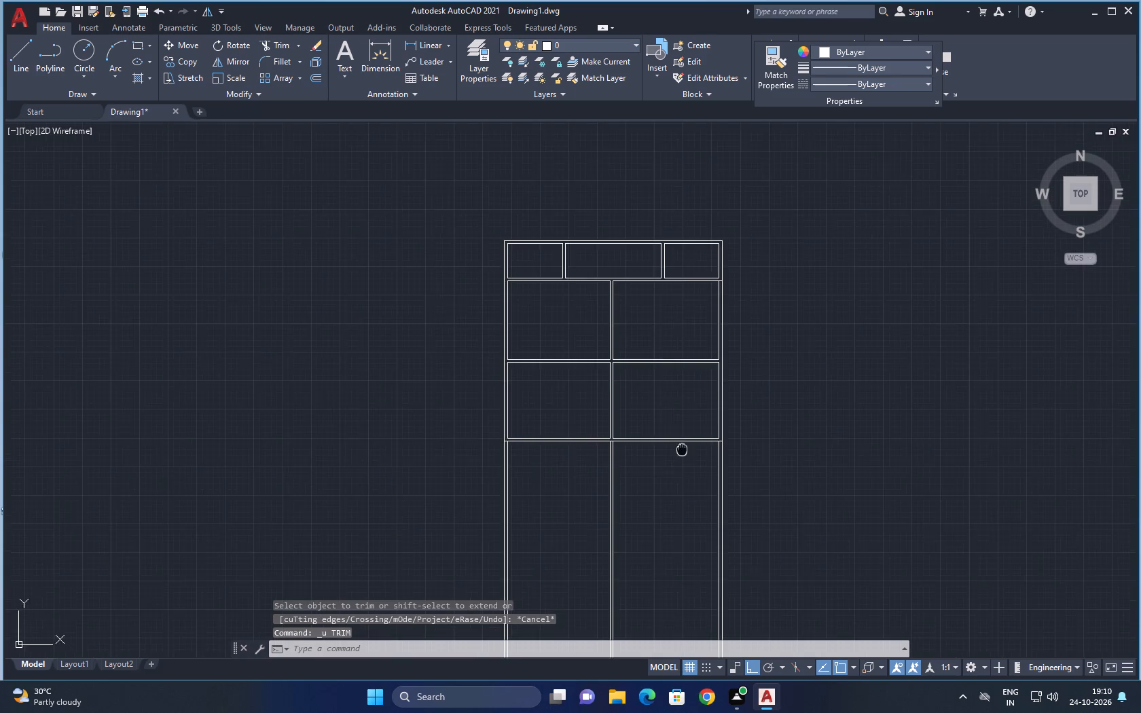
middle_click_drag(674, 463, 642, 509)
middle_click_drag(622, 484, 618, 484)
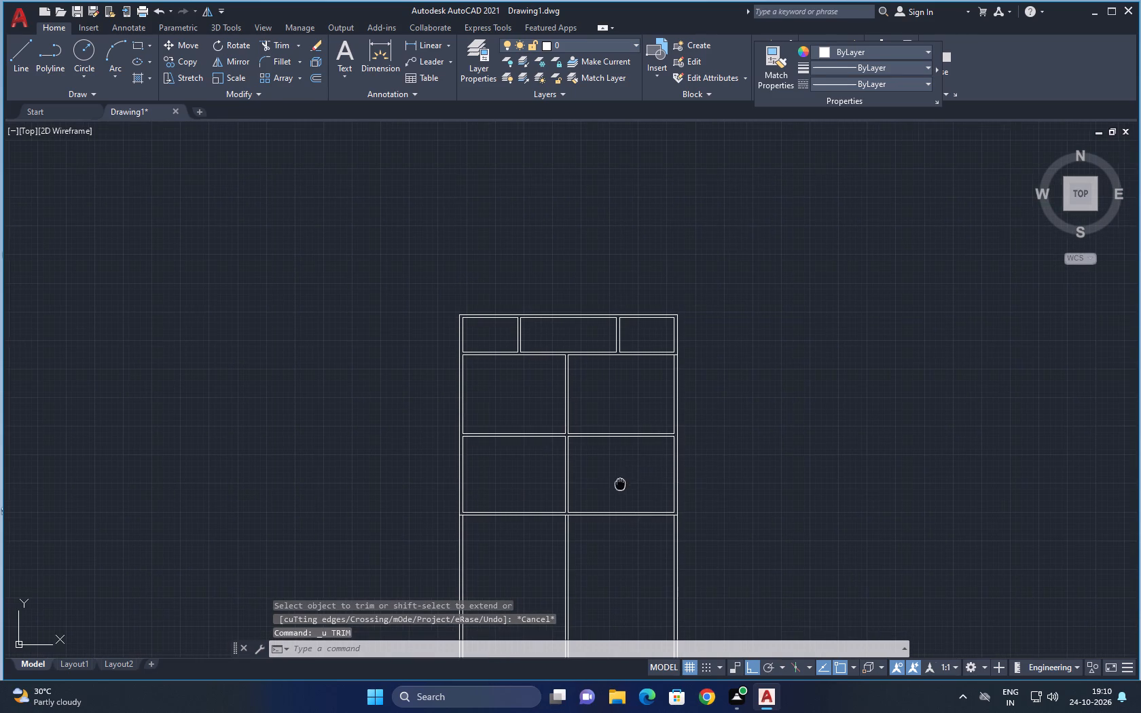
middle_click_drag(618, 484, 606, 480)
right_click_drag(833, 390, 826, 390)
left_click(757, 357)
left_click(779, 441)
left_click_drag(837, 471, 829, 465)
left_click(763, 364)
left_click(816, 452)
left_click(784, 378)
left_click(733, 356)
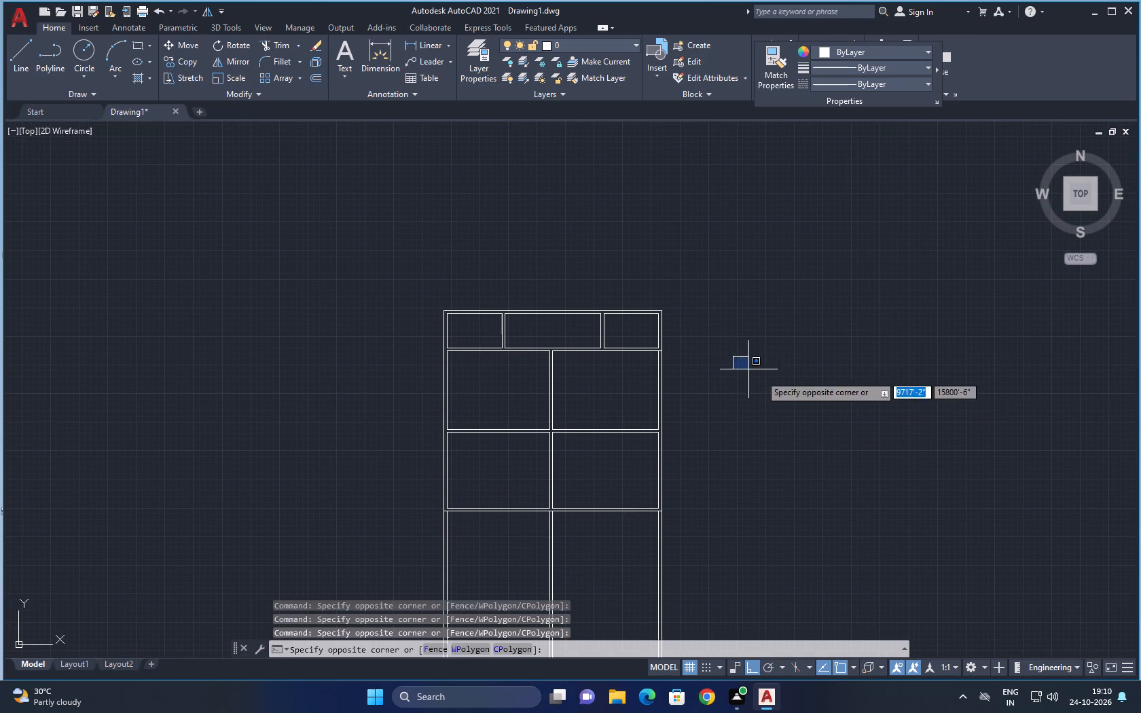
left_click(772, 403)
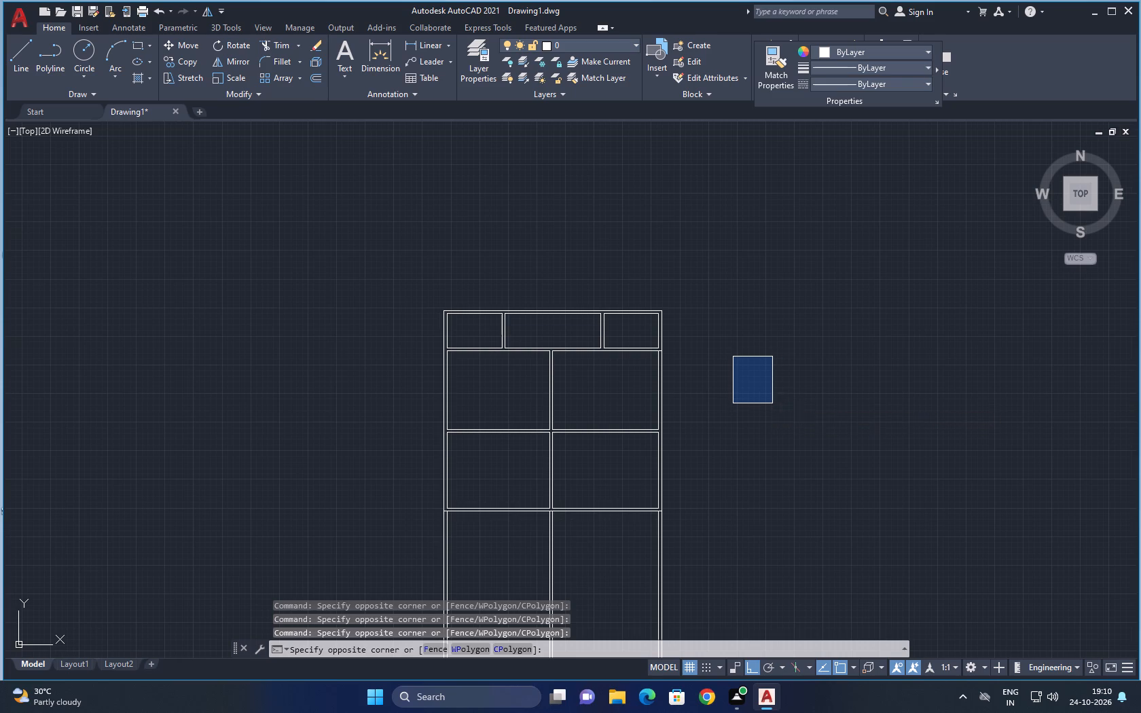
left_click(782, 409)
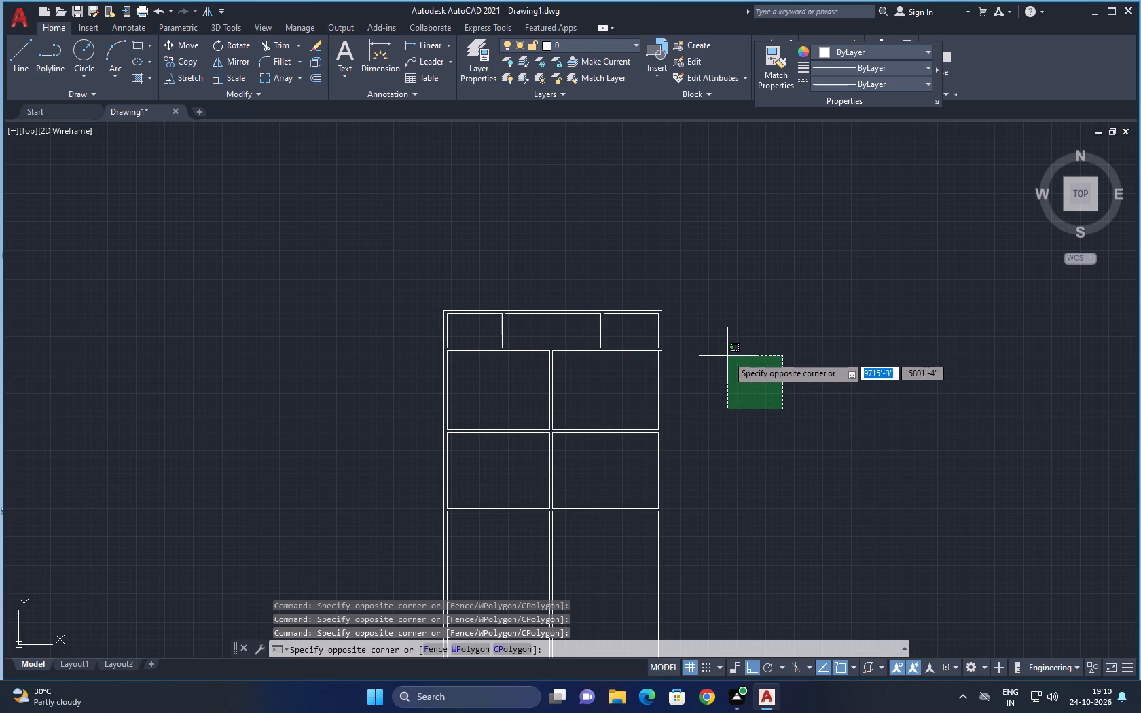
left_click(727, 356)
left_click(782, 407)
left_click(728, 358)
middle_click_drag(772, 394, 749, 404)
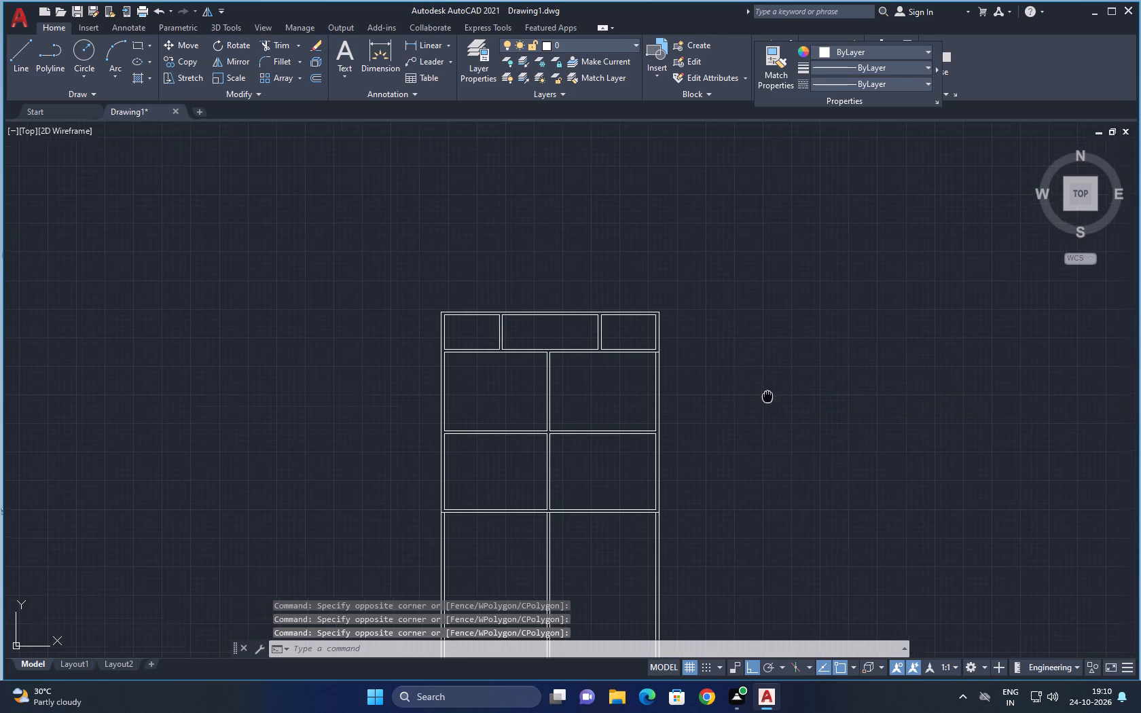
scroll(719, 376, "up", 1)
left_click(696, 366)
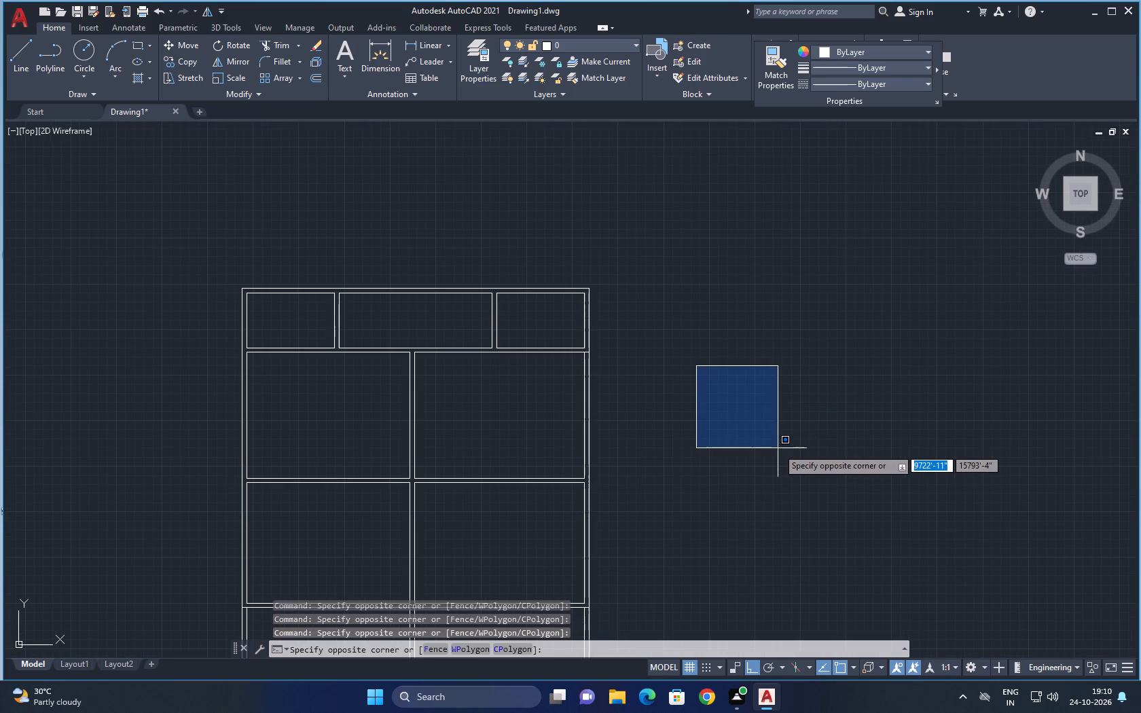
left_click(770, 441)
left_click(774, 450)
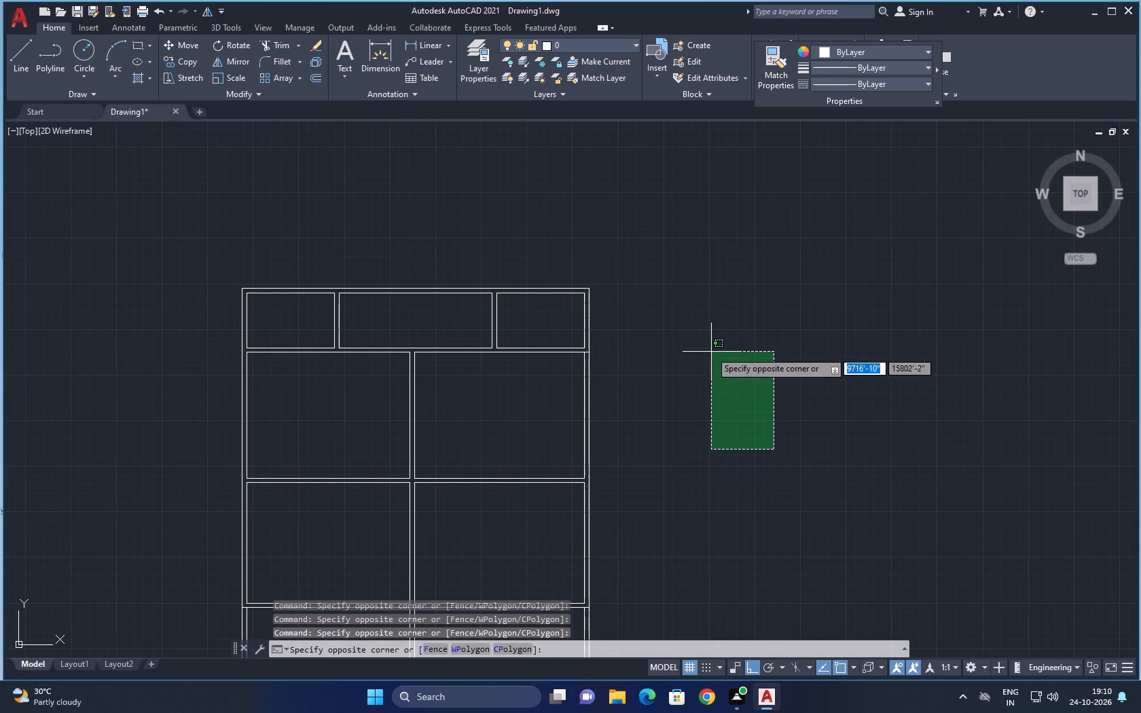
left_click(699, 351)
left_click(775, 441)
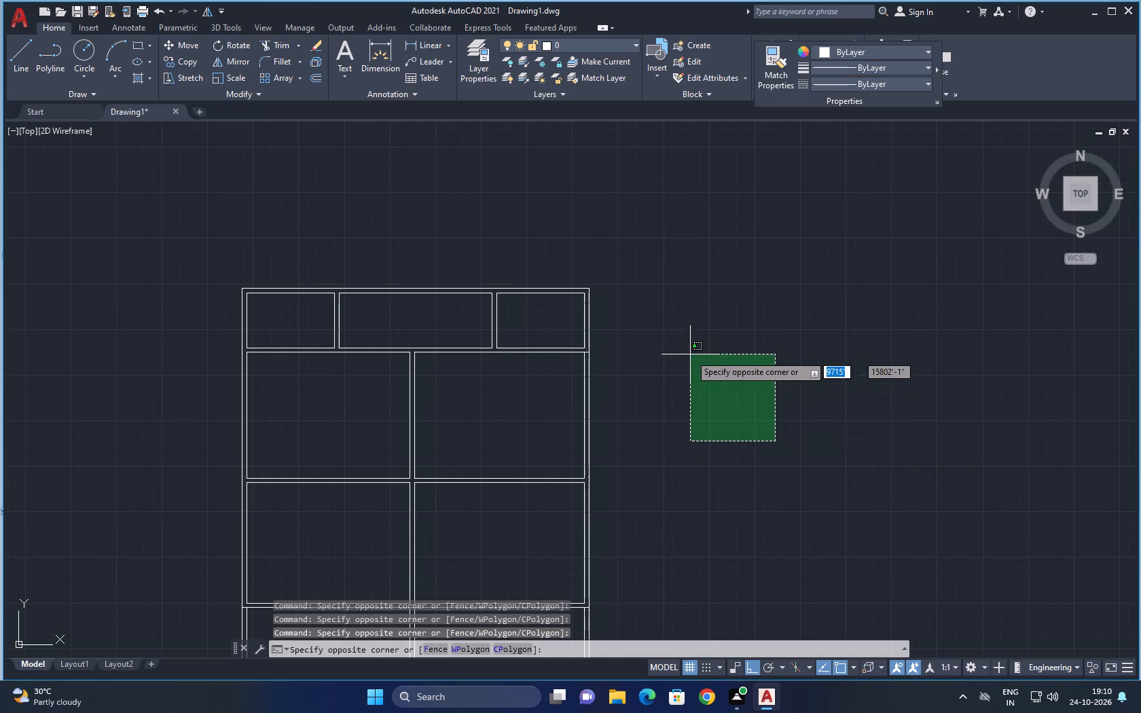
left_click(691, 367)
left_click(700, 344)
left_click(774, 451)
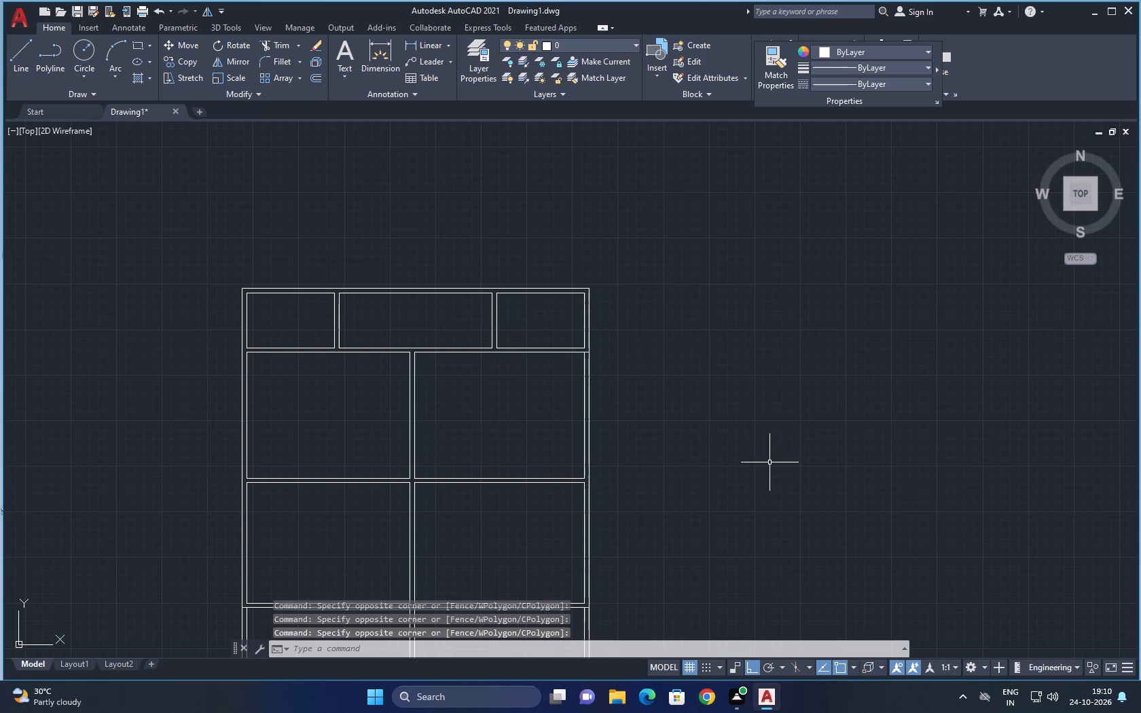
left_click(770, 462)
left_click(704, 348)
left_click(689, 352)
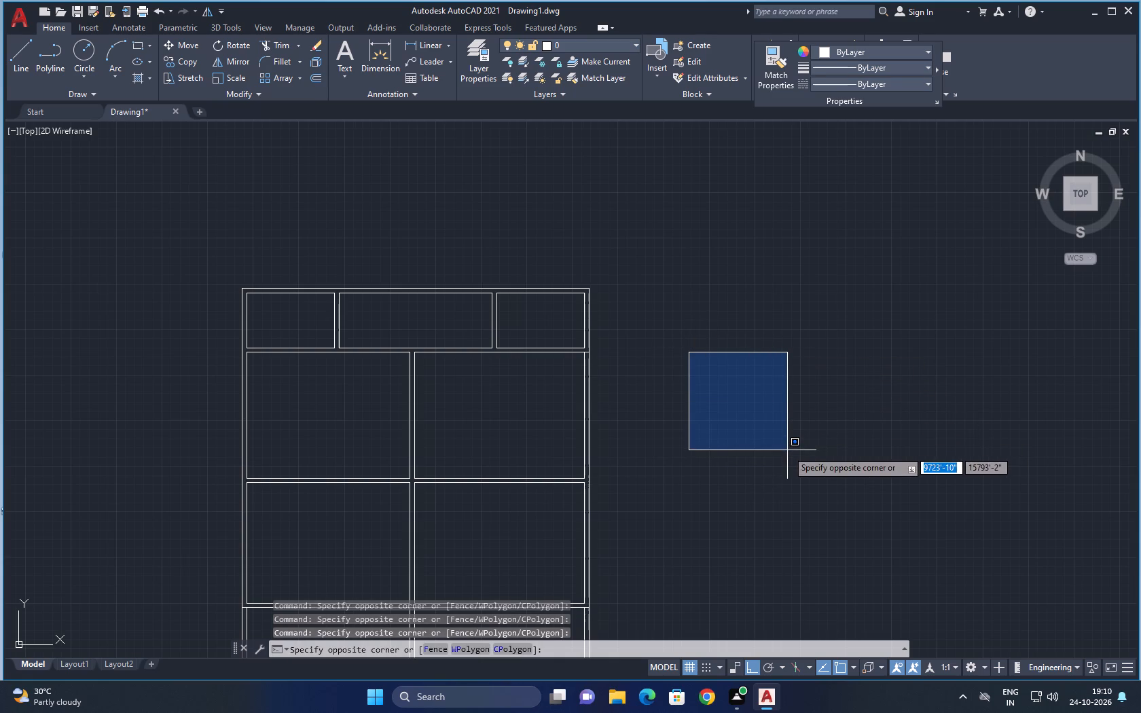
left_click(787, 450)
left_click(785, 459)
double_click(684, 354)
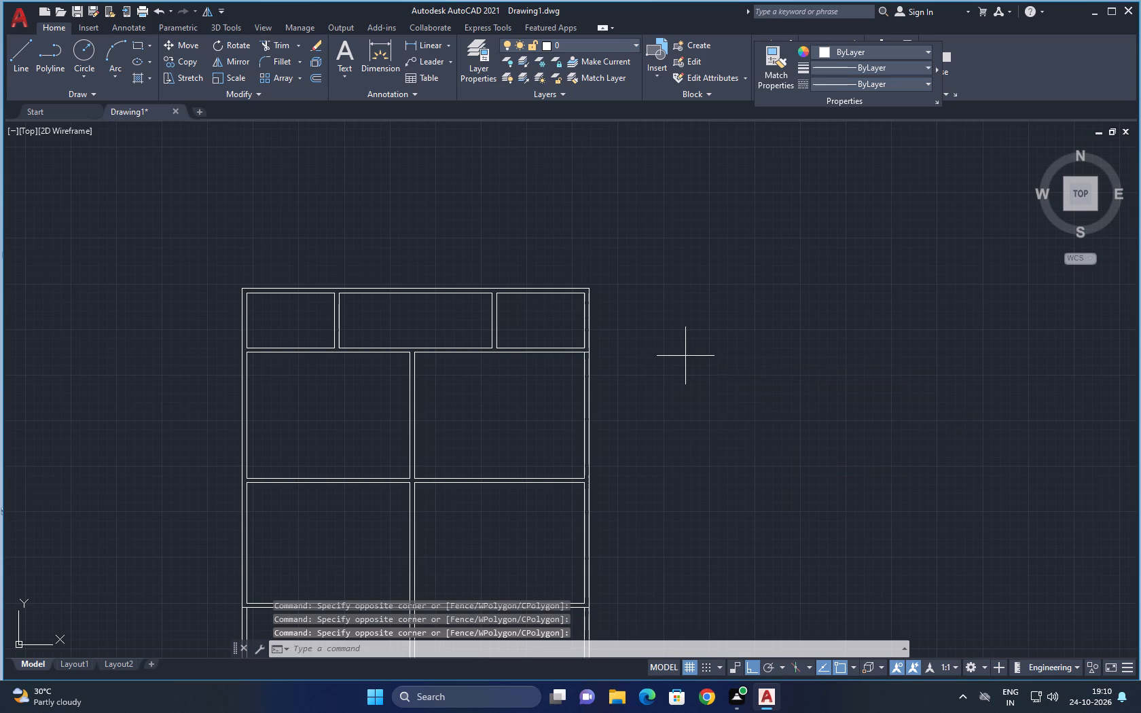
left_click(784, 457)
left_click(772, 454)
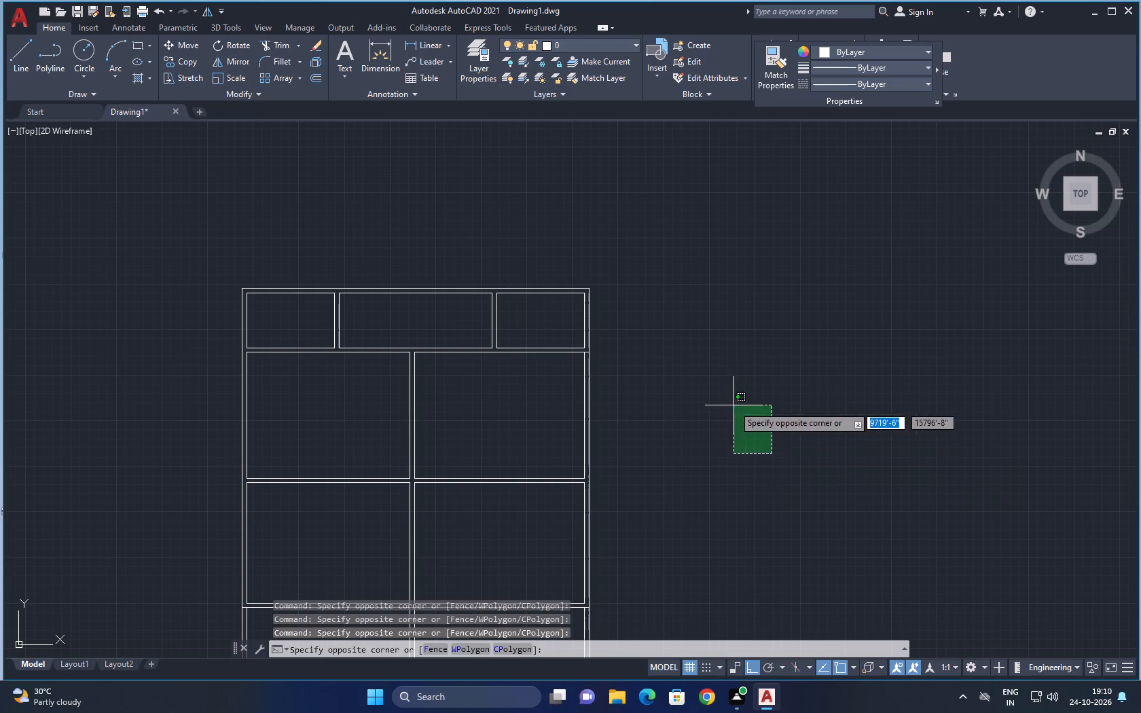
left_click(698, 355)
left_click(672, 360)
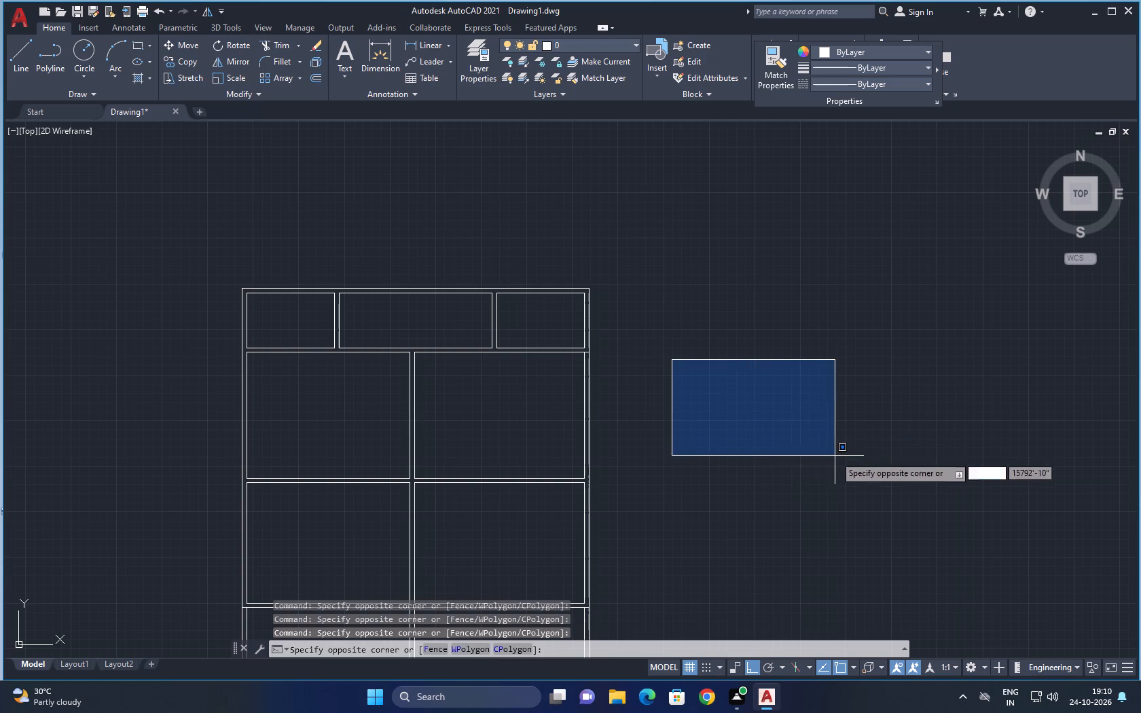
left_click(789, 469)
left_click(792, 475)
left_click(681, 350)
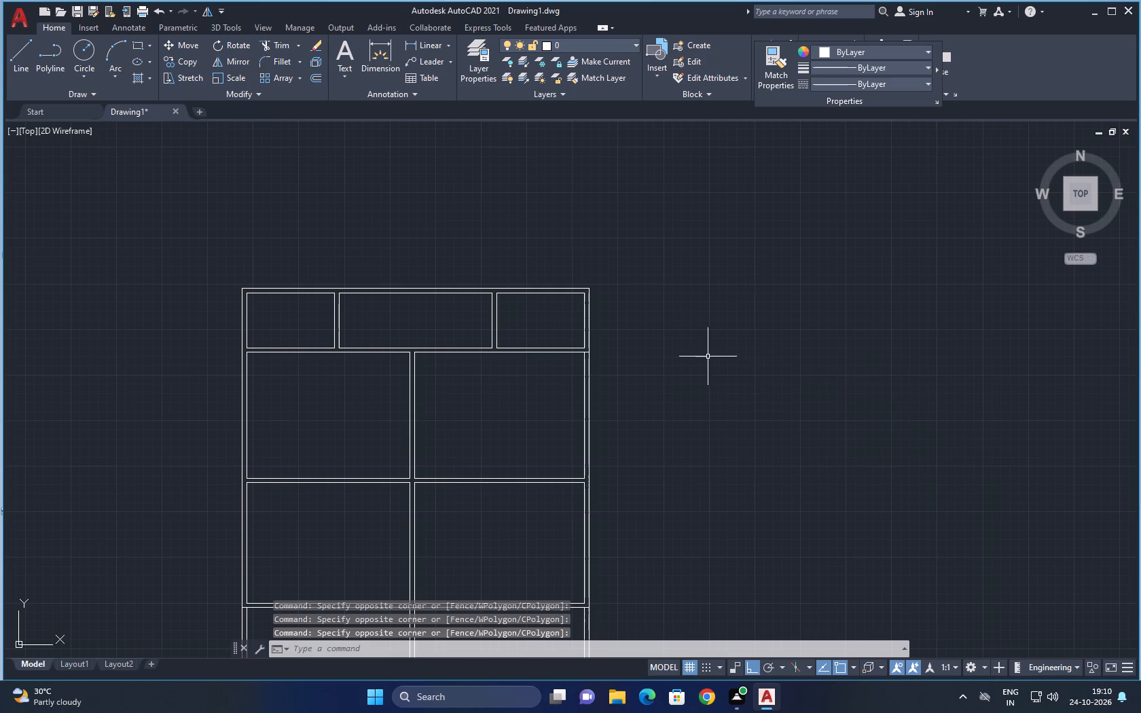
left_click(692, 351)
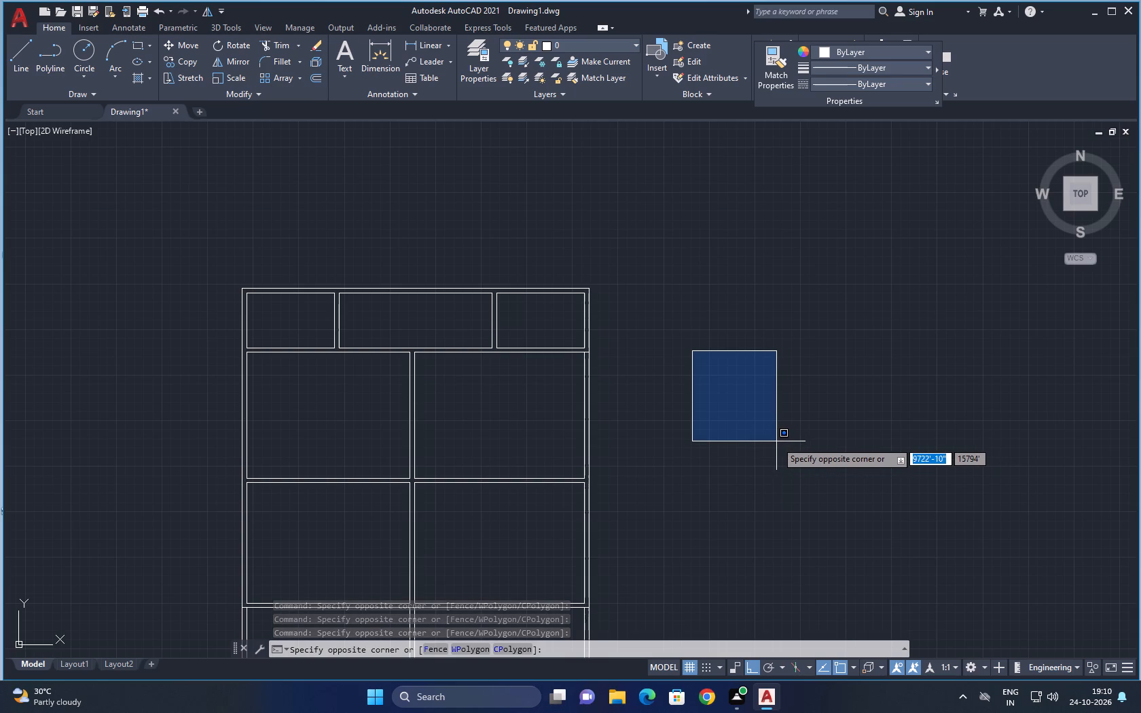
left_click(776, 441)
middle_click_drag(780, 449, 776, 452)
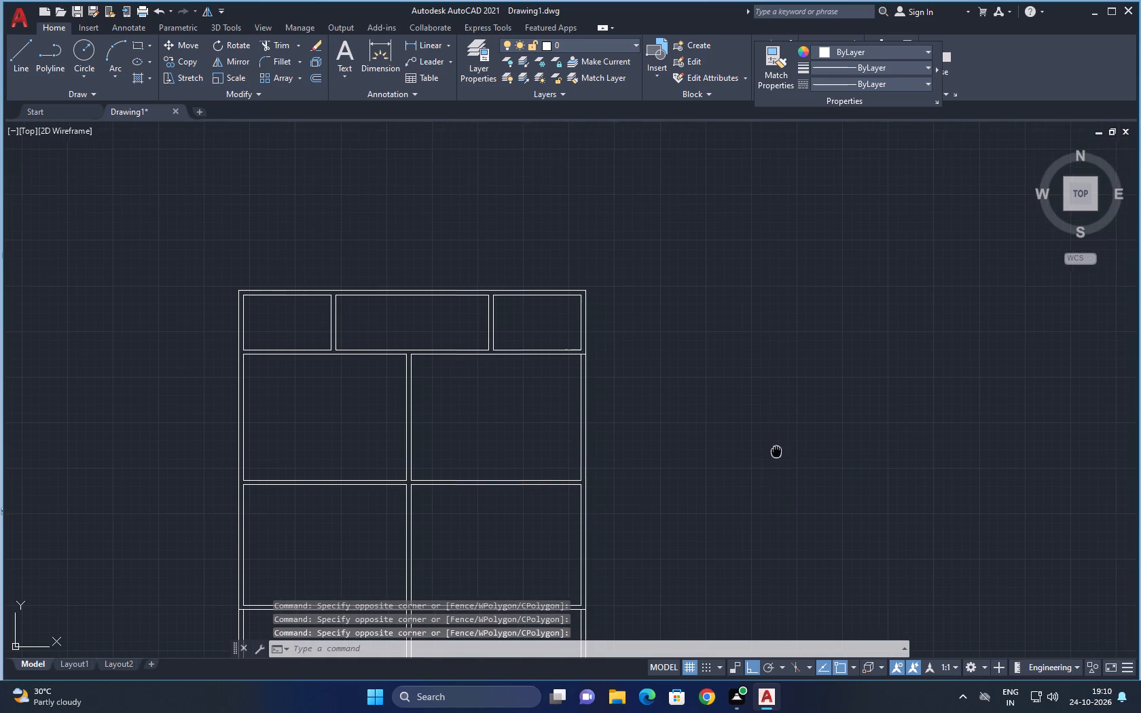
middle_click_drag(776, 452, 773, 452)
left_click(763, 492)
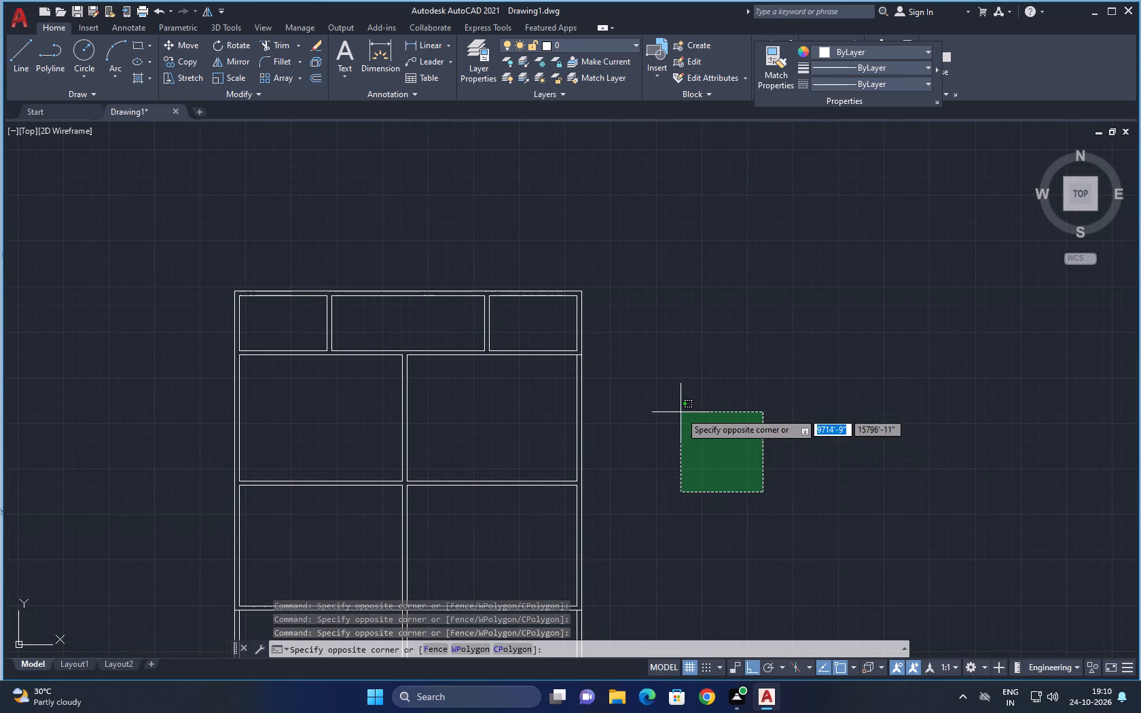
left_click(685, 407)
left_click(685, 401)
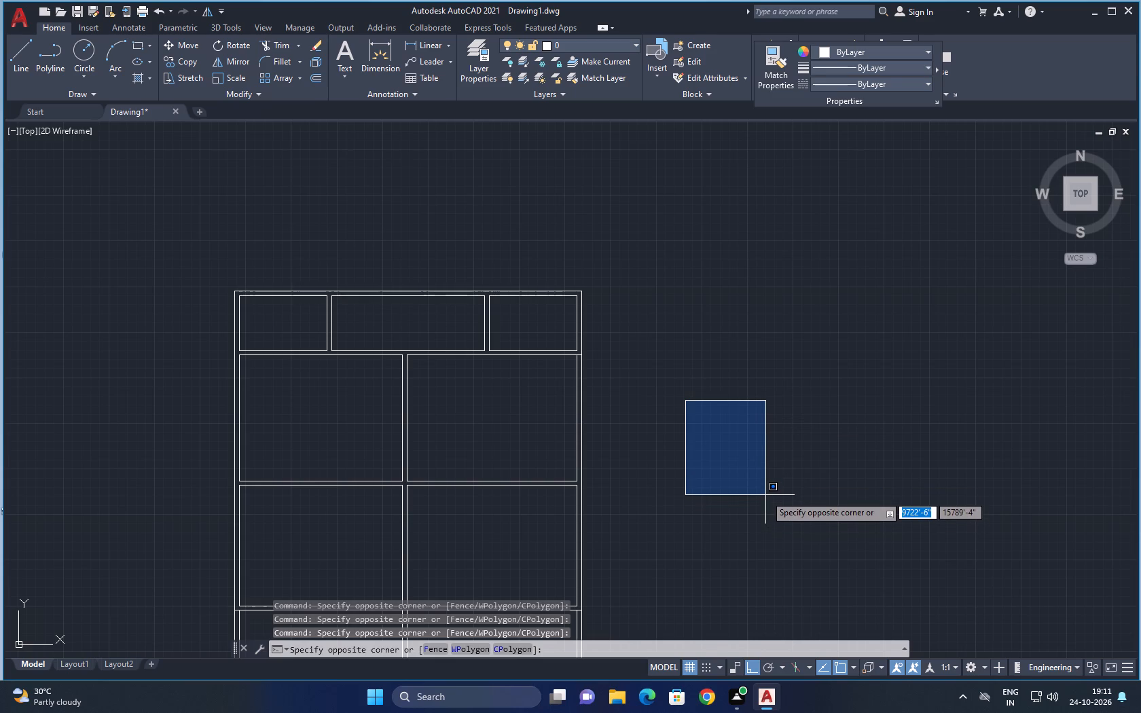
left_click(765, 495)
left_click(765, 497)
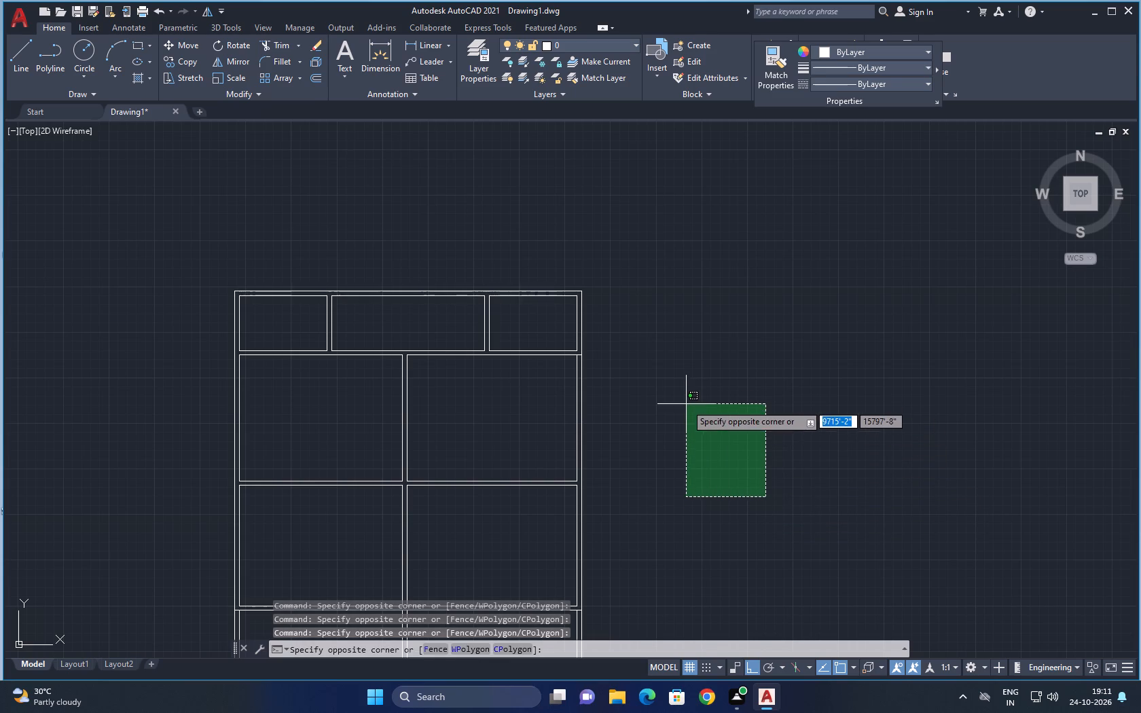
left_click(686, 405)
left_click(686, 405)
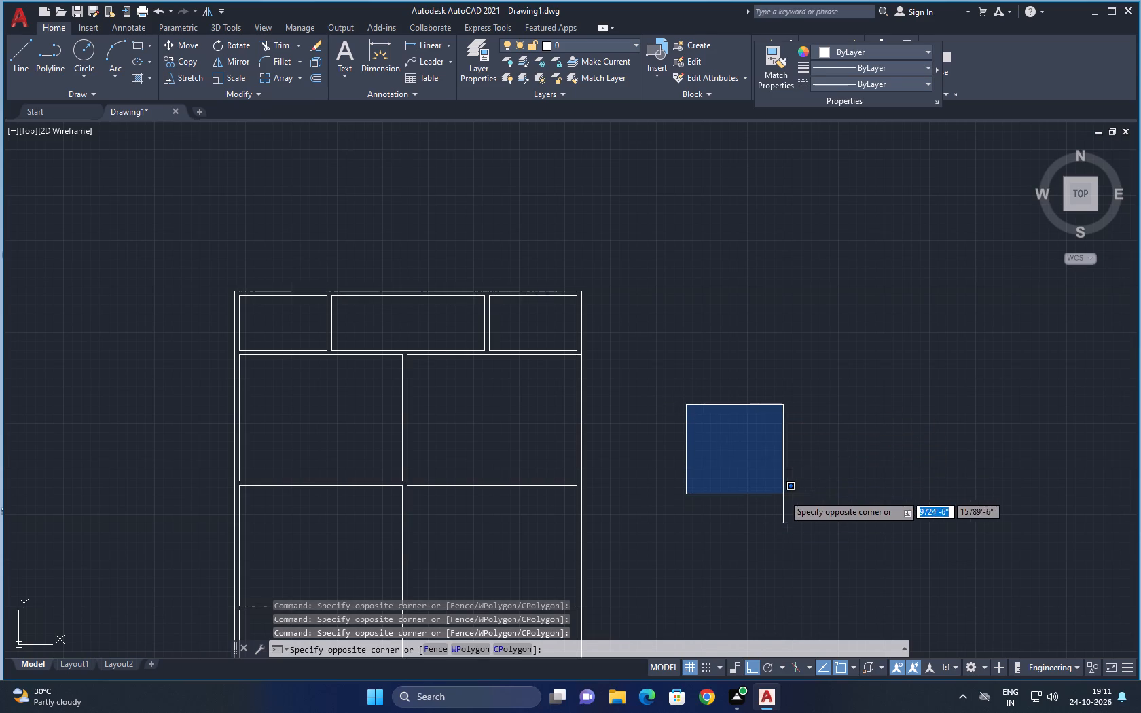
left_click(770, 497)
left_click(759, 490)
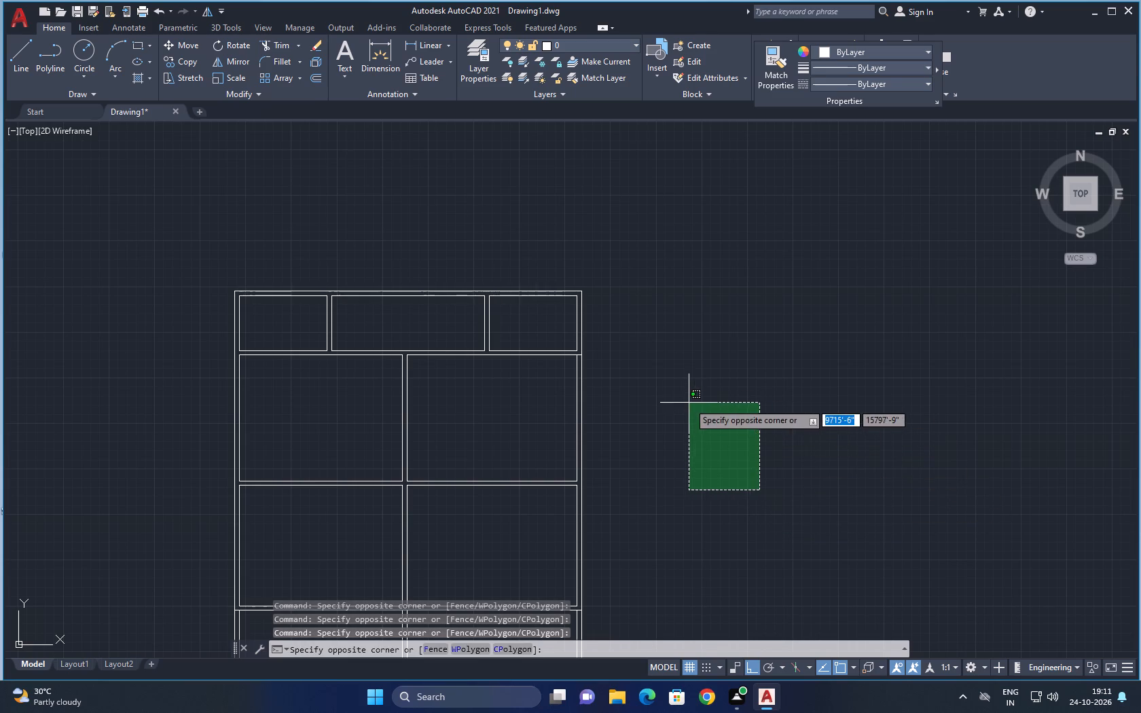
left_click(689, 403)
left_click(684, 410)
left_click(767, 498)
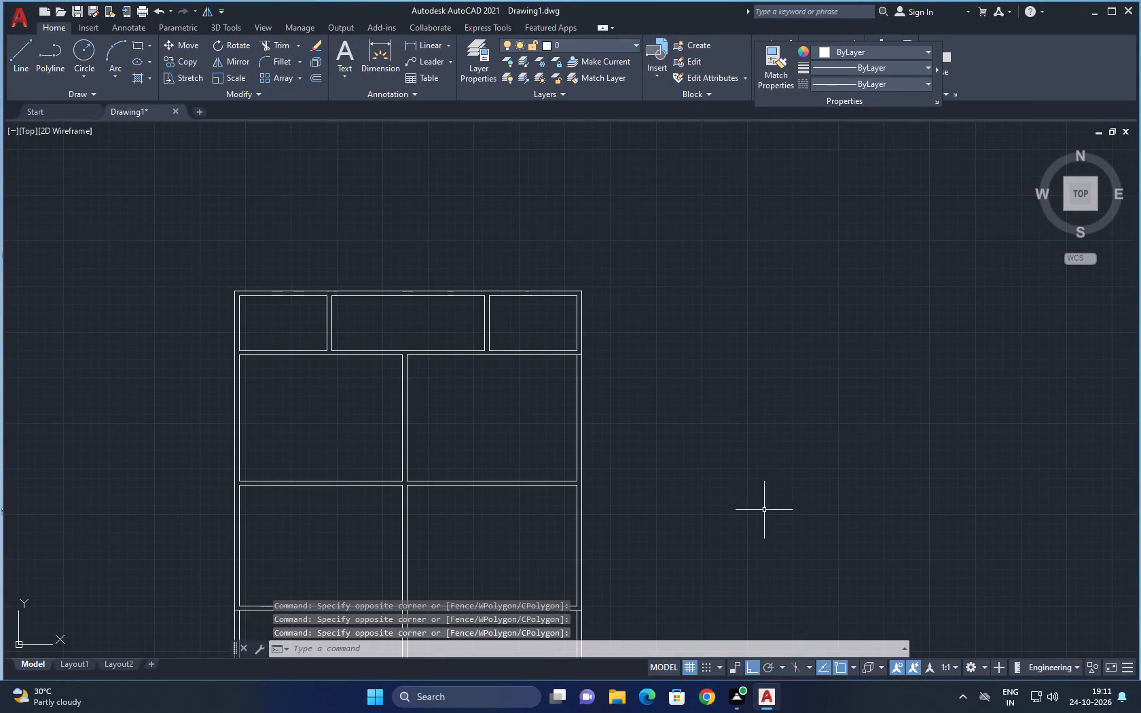
Look over the whole plan, from the top row of three rooms down to the long undivided area below the third cross wall.
middle_click_drag(748, 527, 728, 462)
middle_click_drag(659, 493, 689, 437)
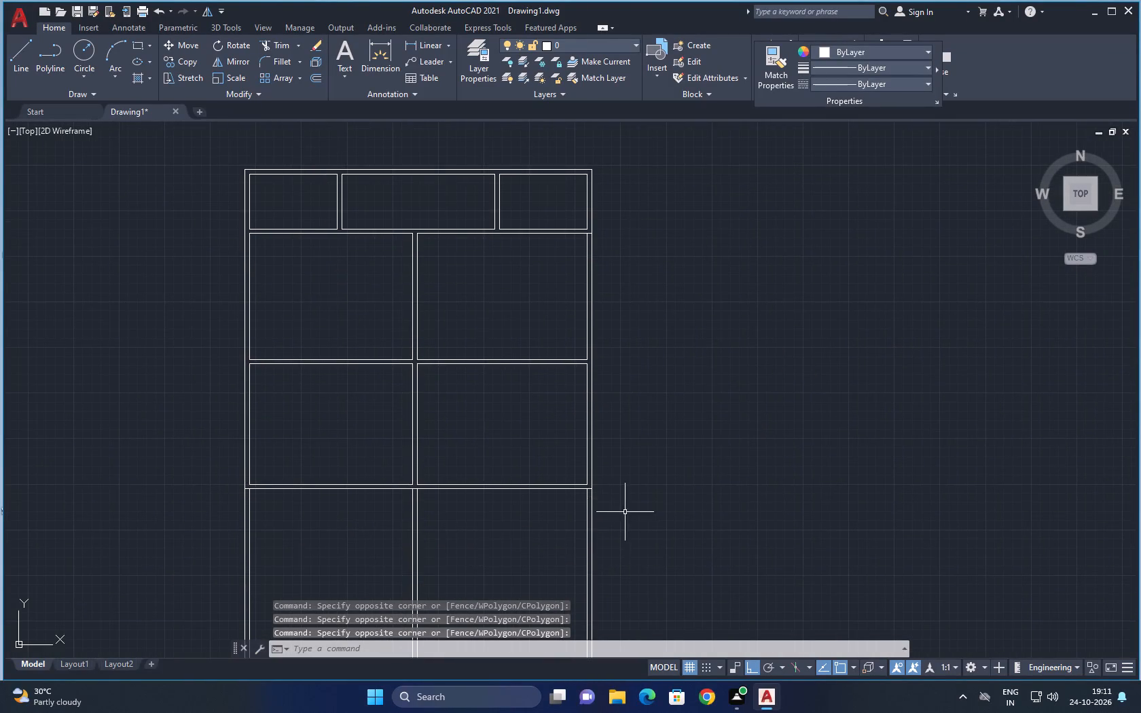
middle_click_drag(624, 517, 642, 458)
middle_click_drag(544, 466, 564, 478)
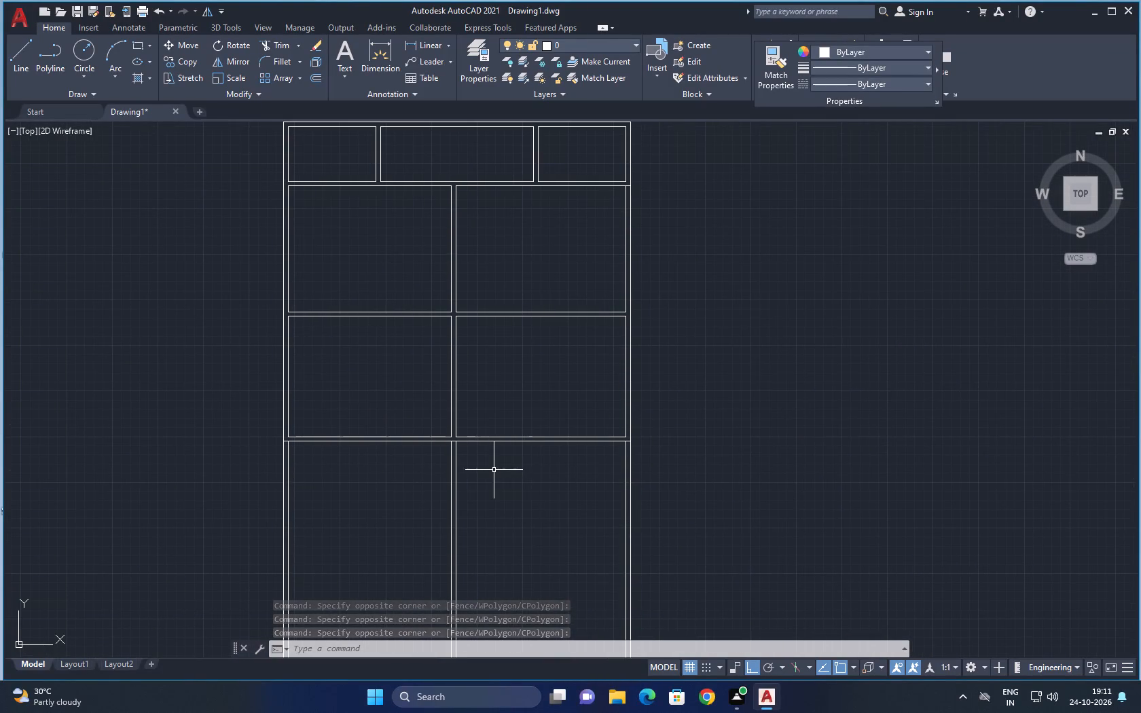
middle_click_drag(501, 411, 510, 493)
middle_click_drag(516, 481, 517, 524)
middle_click_drag(530, 412, 537, 481)
middle_click_drag(499, 422, 504, 486)
middle_click_drag(490, 411, 496, 453)
middle_click_drag(454, 392, 472, 434)
middle_click_drag(509, 513, 522, 447)
middle_click_drag(552, 527, 551, 450)
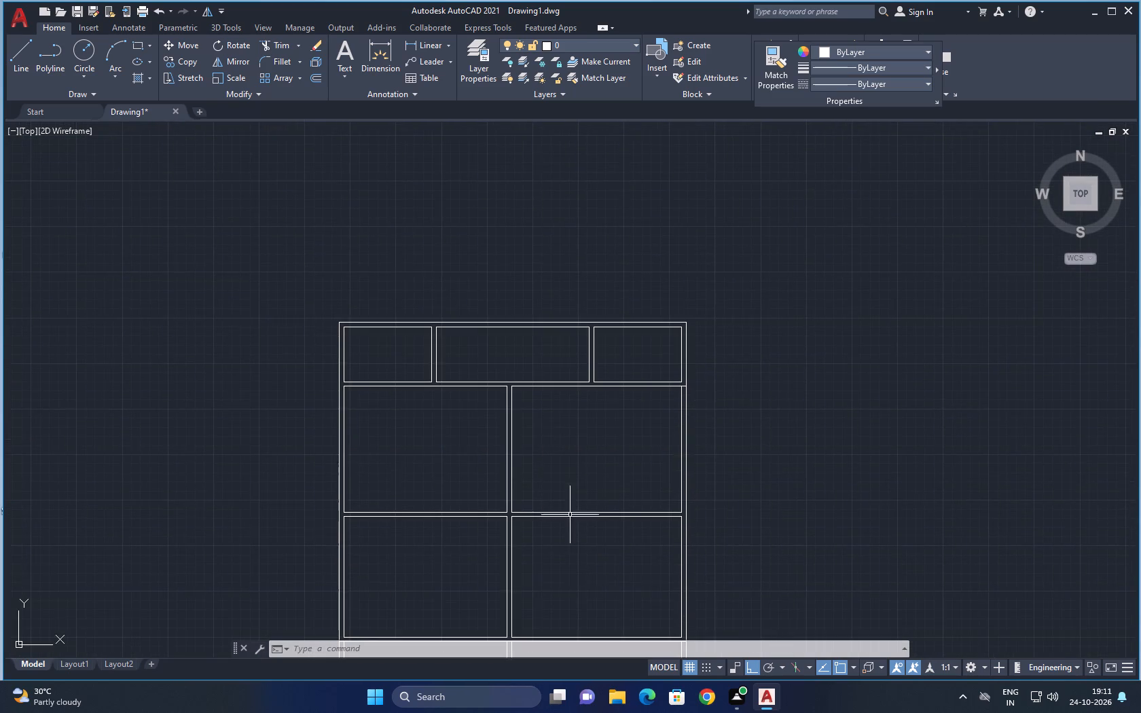
middle_click_drag(584, 582, 564, 526)
scroll(685, 520, "down", 2)
middle_click_drag(717, 547, 648, 443)
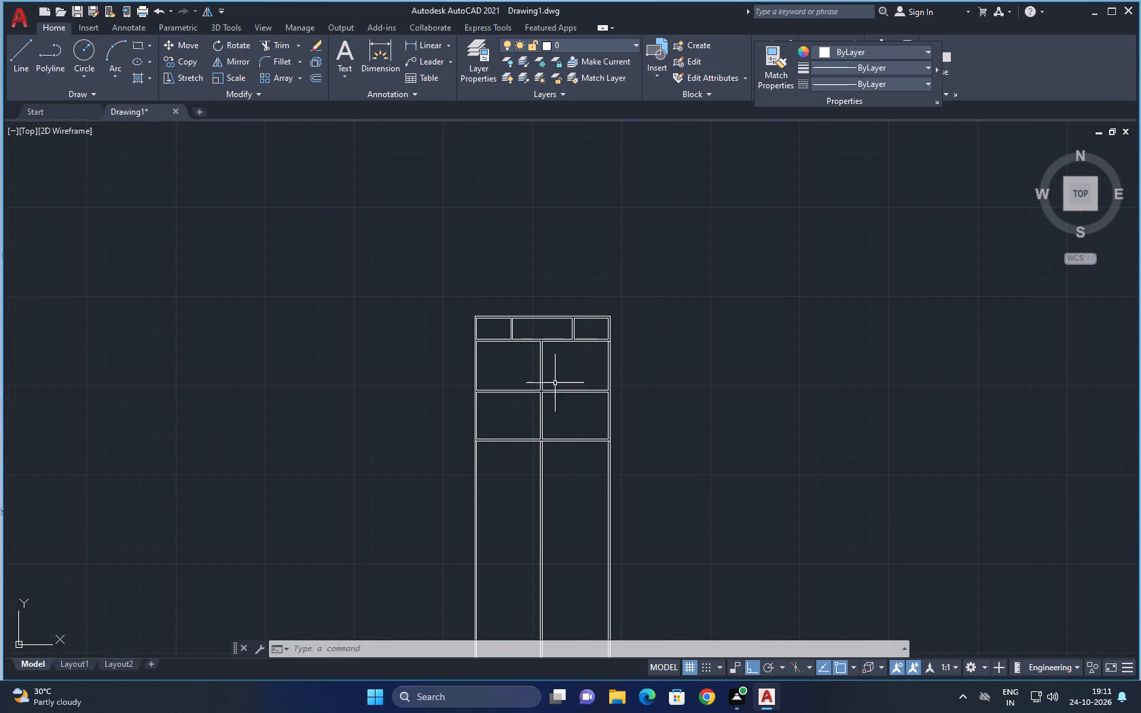
middle_click_drag(569, 438, 543, 560)
scroll(467, 480, "up", 1)
middle_click_drag(528, 528, 496, 464)
scroll(539, 535, "up", 1)
middle_click_drag(547, 517, 518, 431)
middle_click_drag(532, 536, 522, 486)
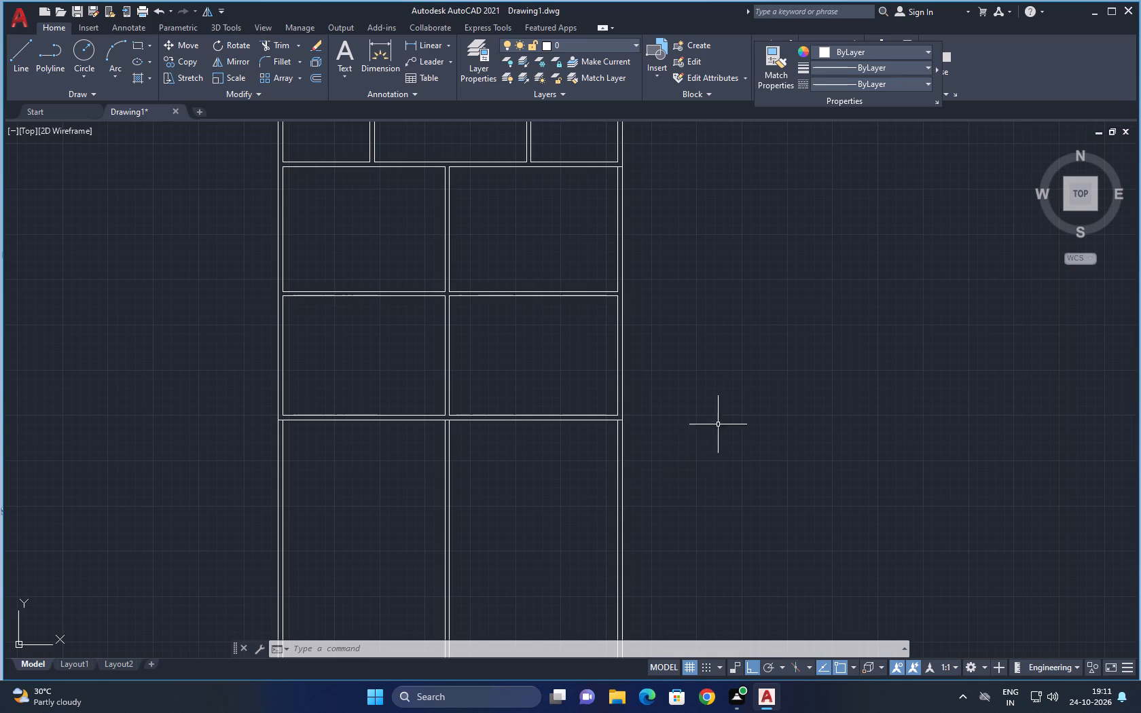
middle_click_drag(715, 457, 705, 483)
middle_click_drag(627, 413, 622, 486)
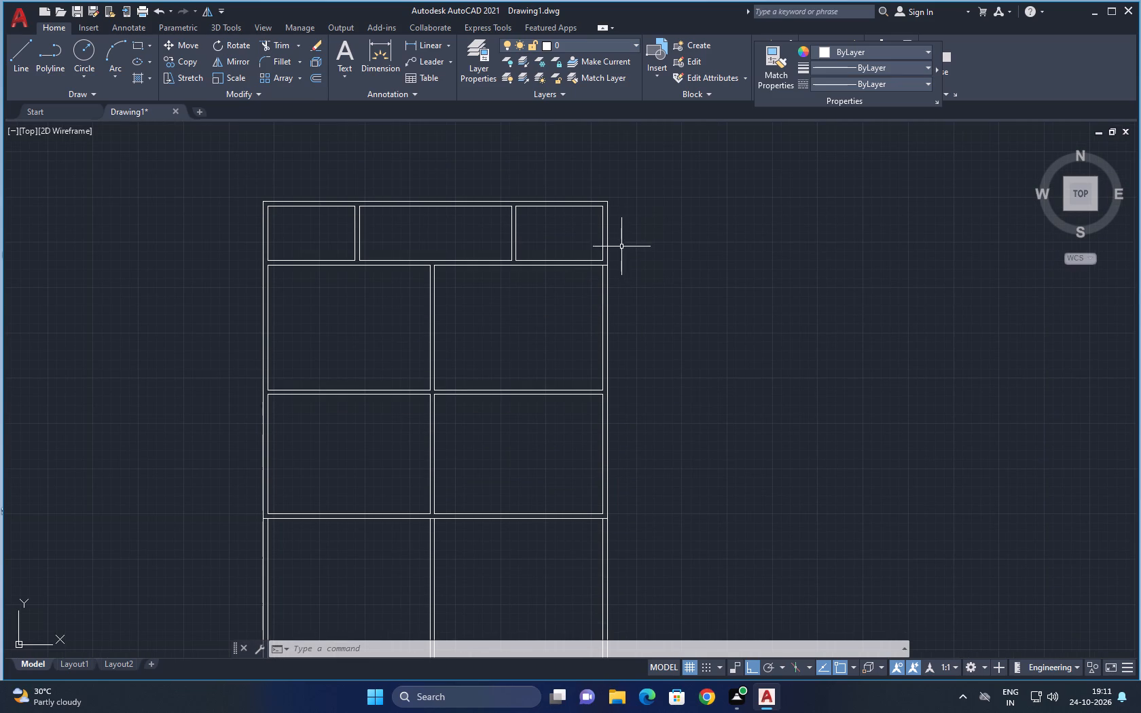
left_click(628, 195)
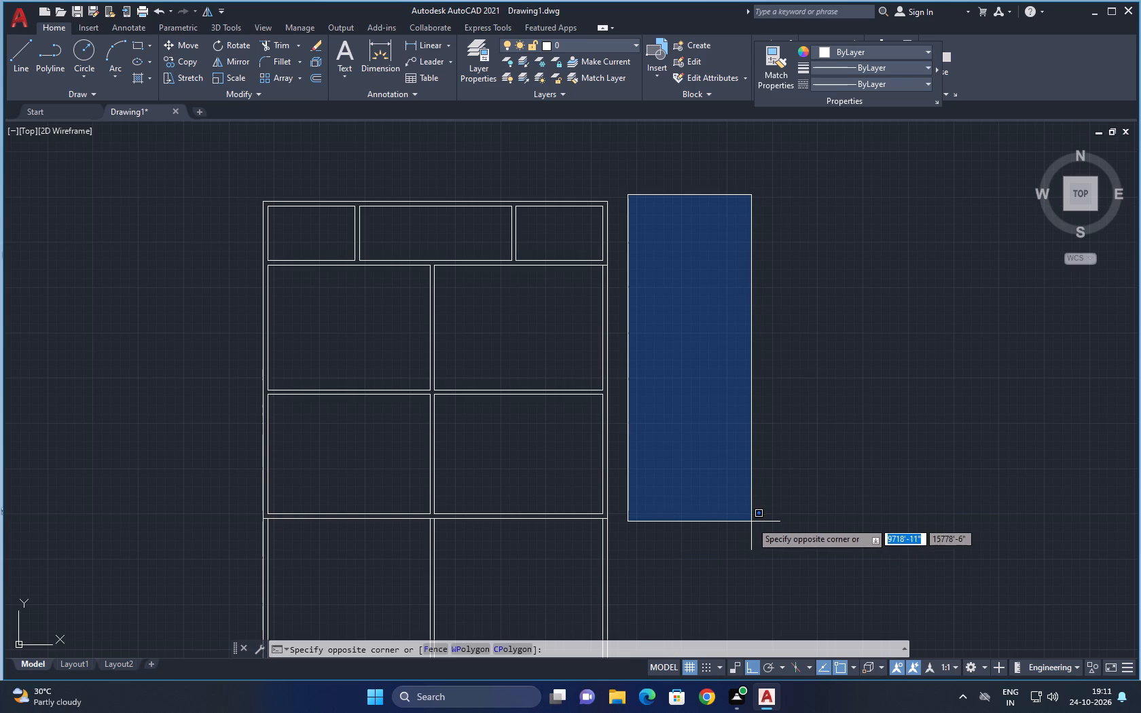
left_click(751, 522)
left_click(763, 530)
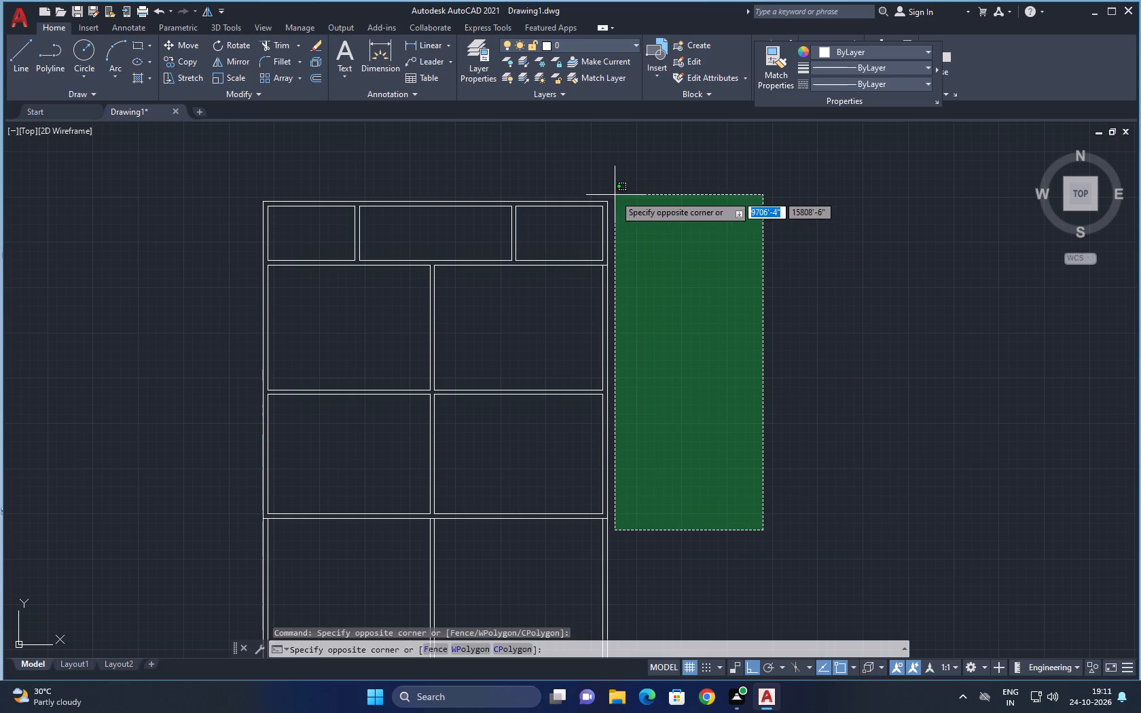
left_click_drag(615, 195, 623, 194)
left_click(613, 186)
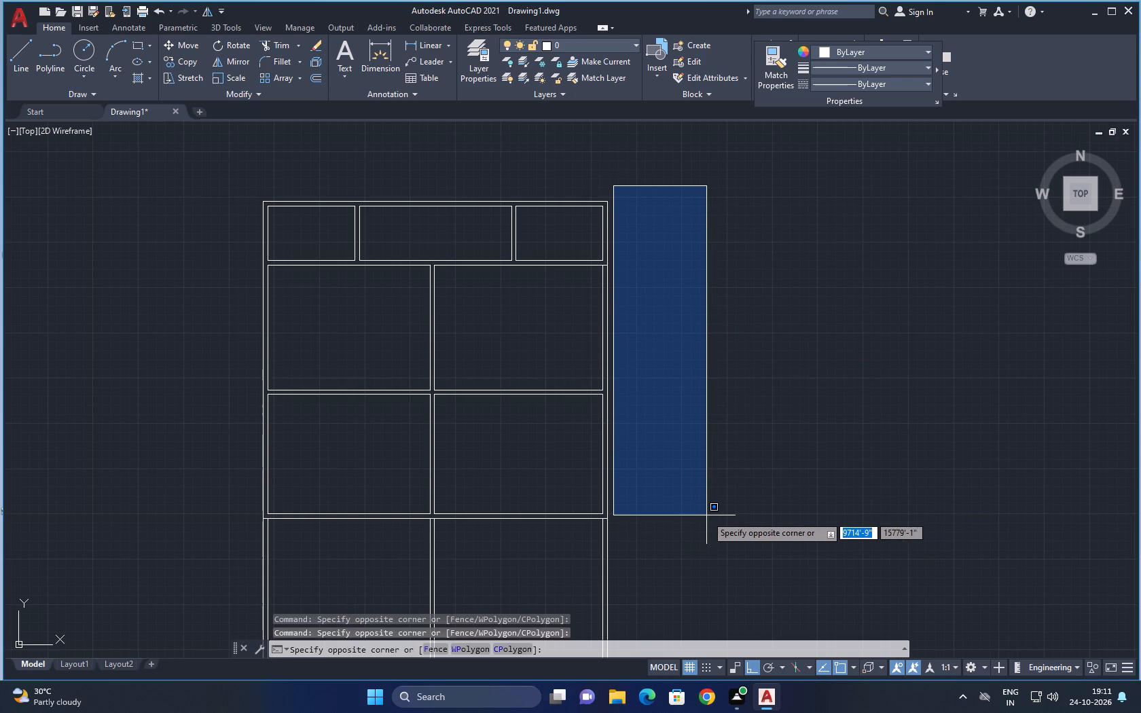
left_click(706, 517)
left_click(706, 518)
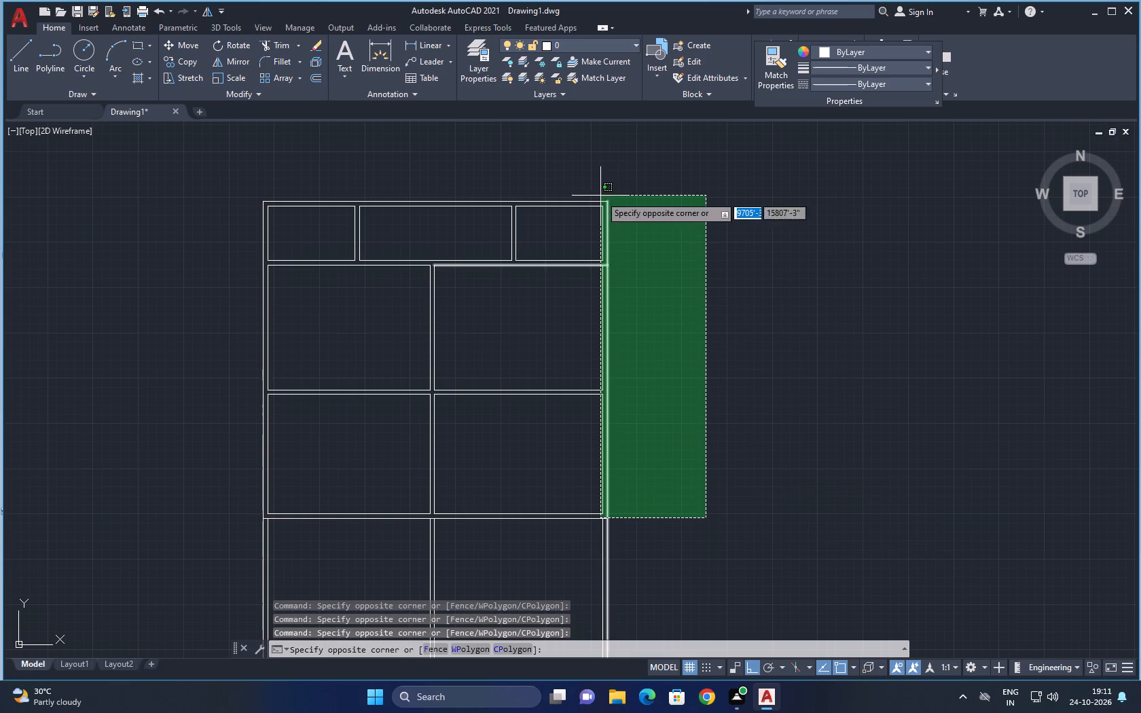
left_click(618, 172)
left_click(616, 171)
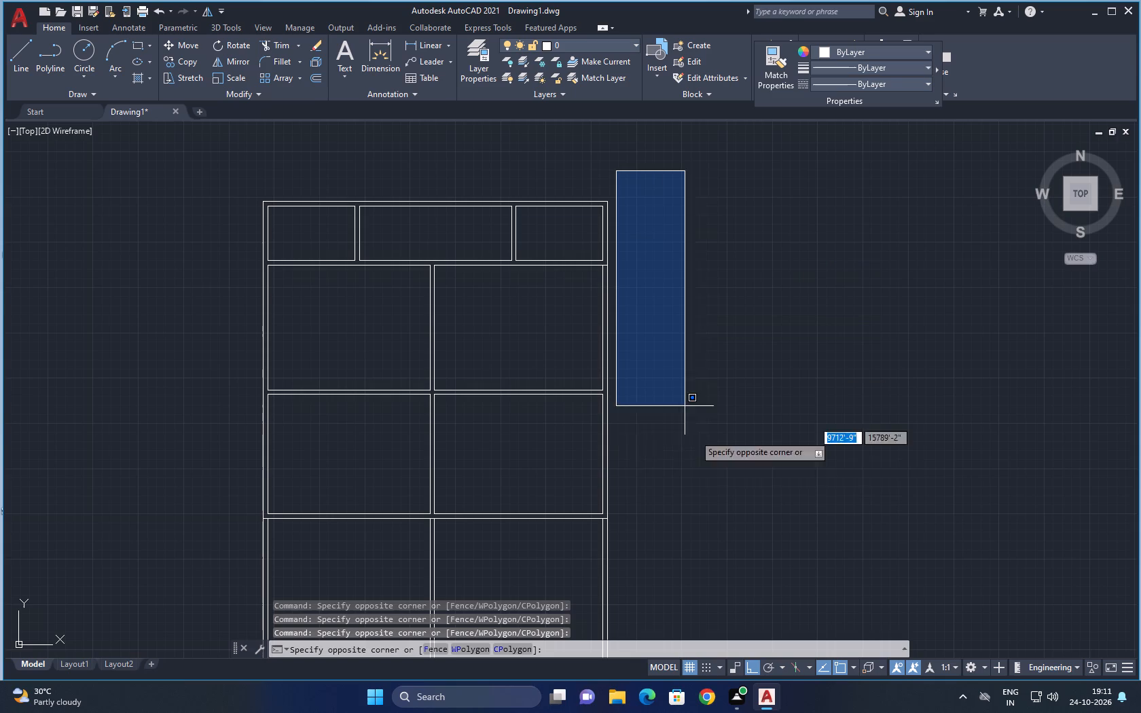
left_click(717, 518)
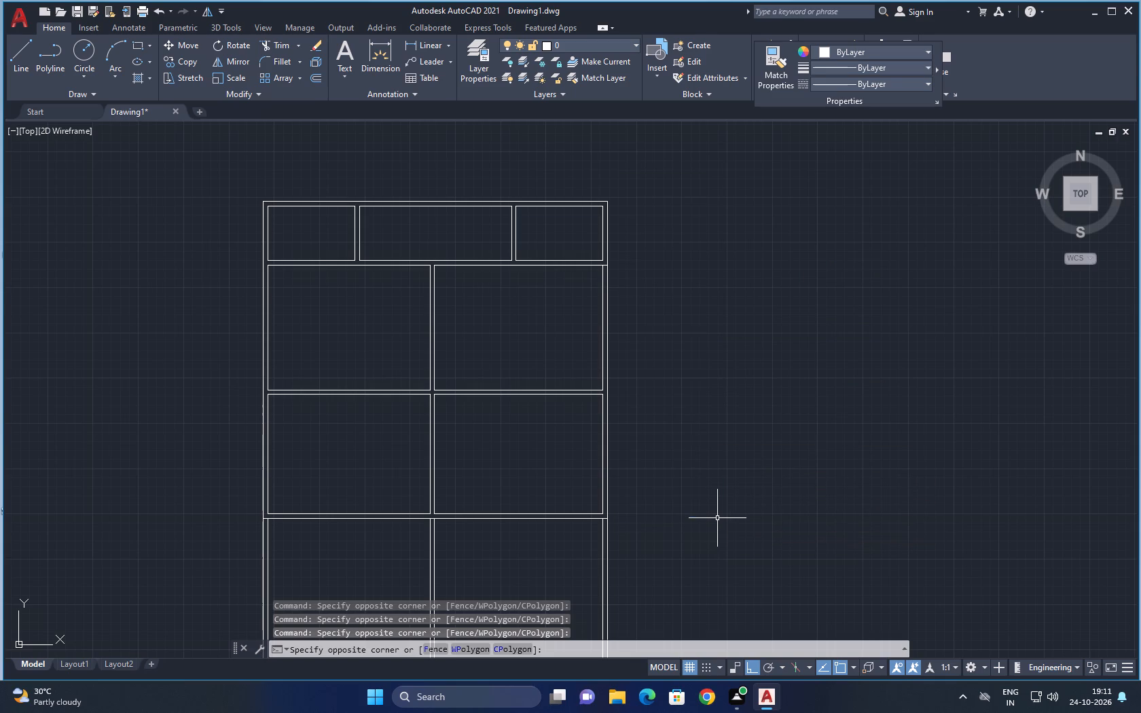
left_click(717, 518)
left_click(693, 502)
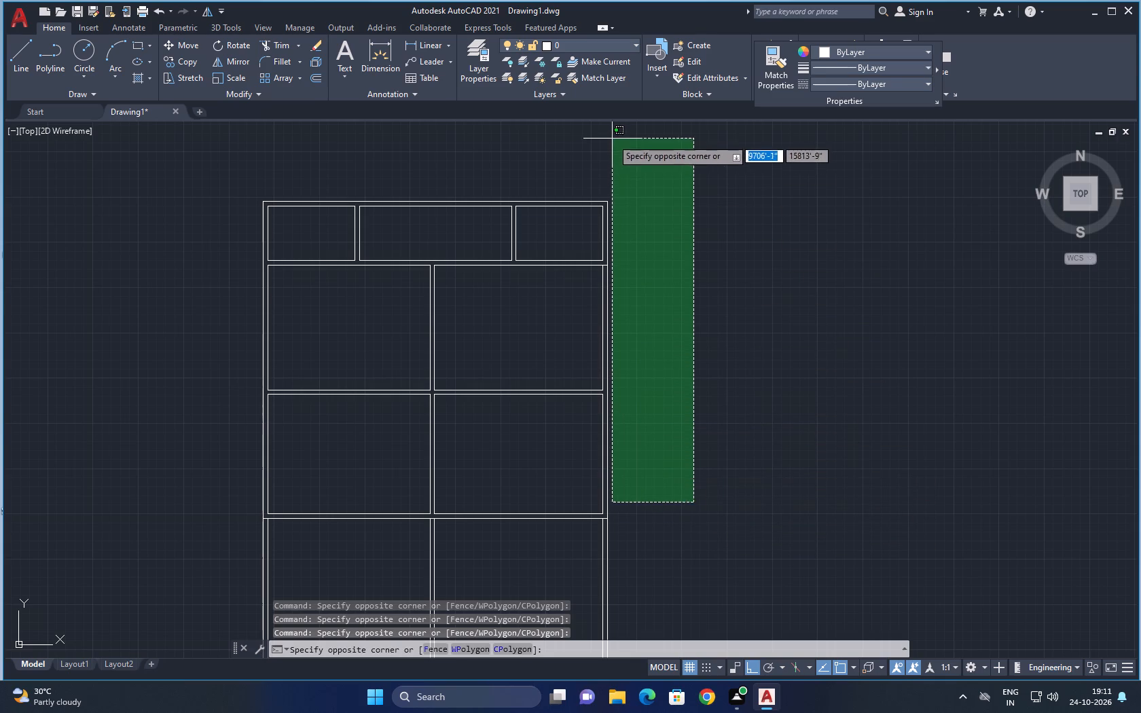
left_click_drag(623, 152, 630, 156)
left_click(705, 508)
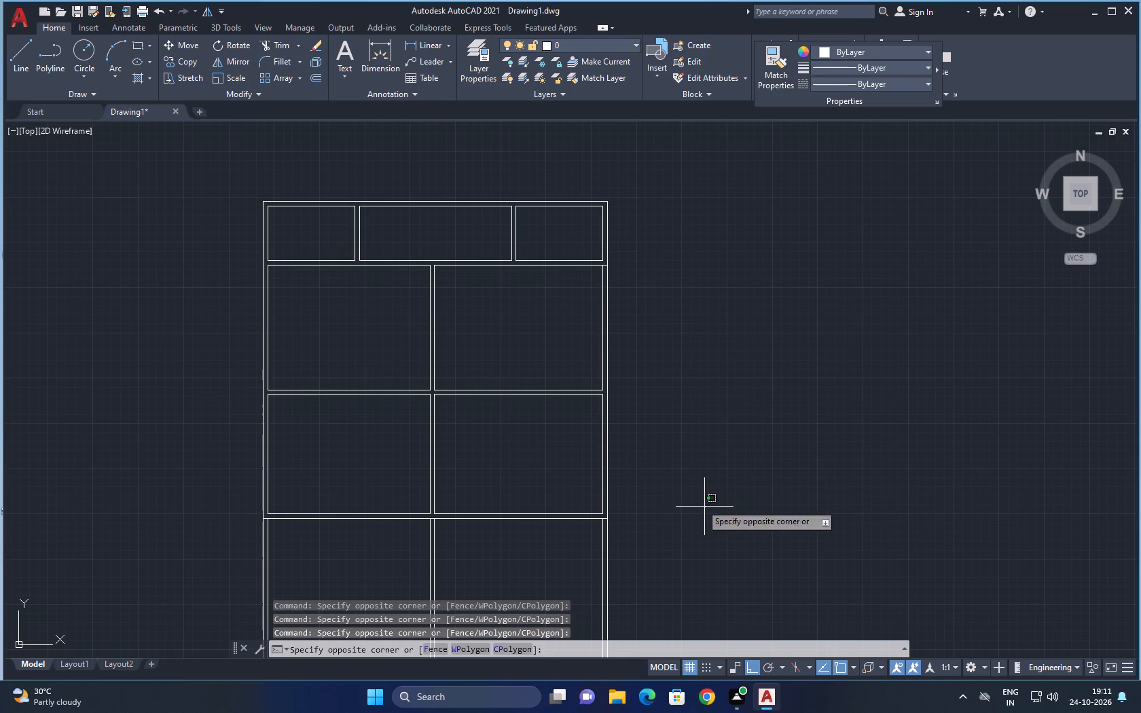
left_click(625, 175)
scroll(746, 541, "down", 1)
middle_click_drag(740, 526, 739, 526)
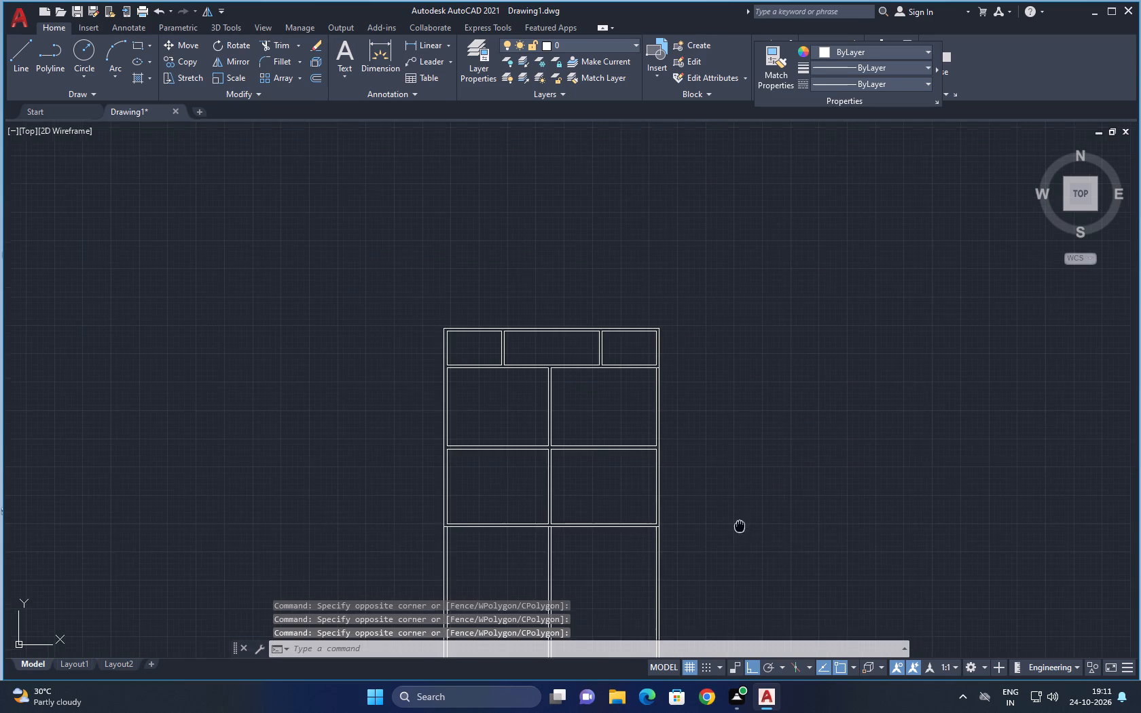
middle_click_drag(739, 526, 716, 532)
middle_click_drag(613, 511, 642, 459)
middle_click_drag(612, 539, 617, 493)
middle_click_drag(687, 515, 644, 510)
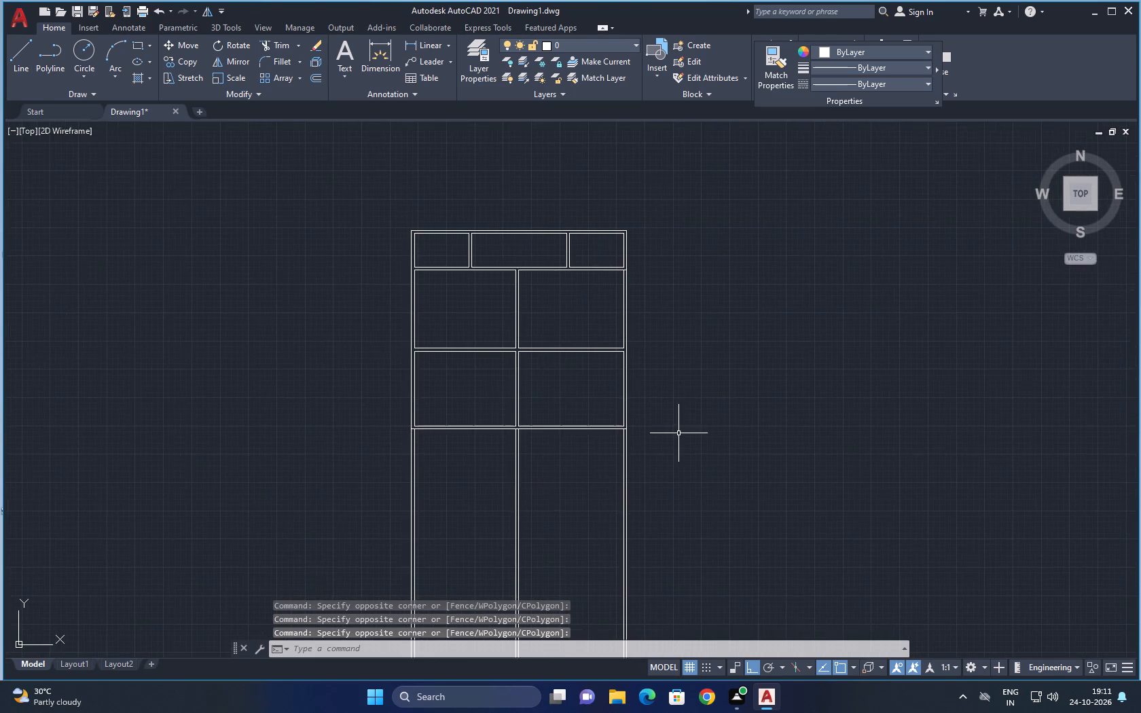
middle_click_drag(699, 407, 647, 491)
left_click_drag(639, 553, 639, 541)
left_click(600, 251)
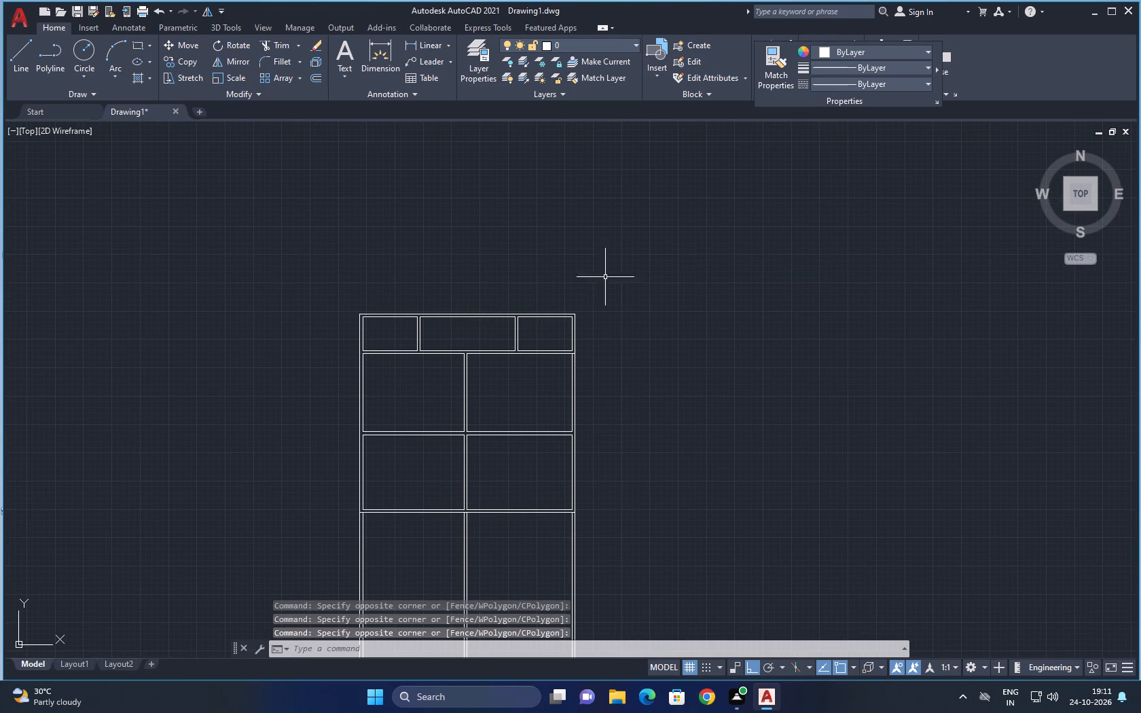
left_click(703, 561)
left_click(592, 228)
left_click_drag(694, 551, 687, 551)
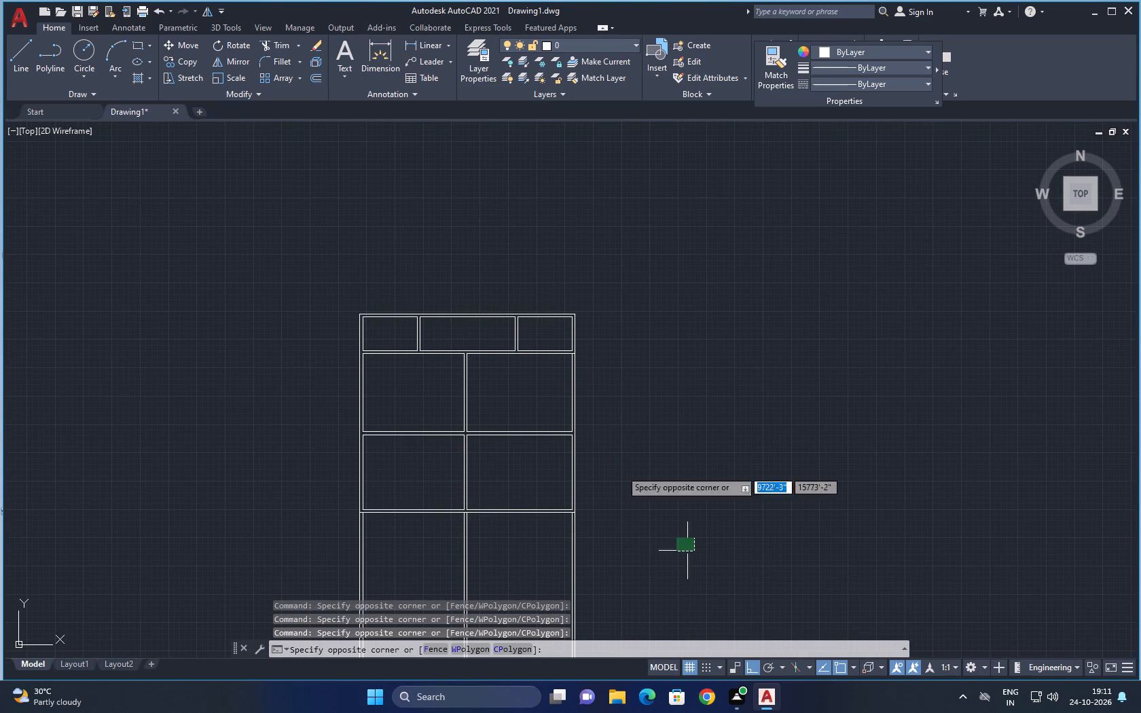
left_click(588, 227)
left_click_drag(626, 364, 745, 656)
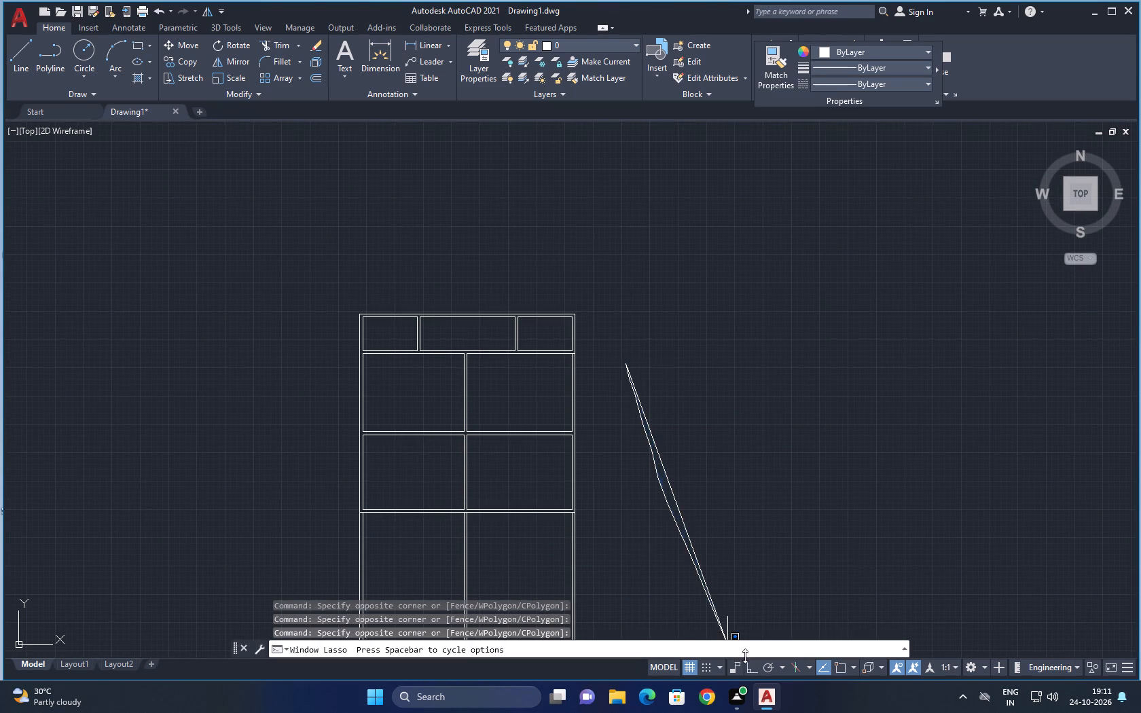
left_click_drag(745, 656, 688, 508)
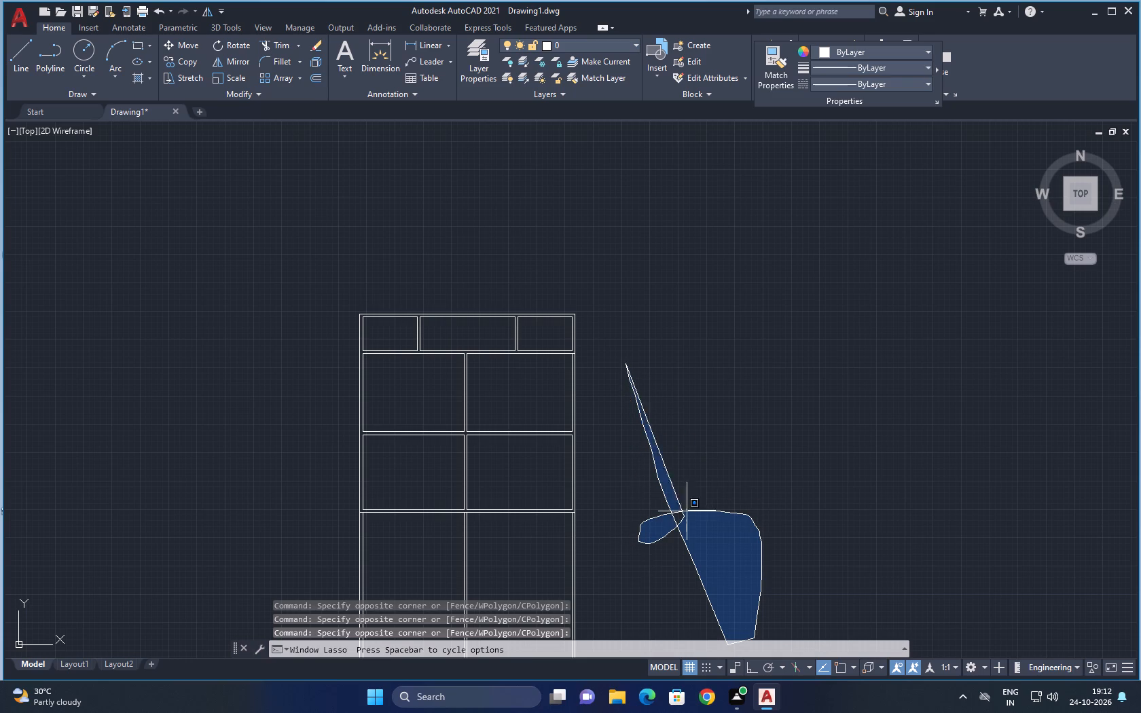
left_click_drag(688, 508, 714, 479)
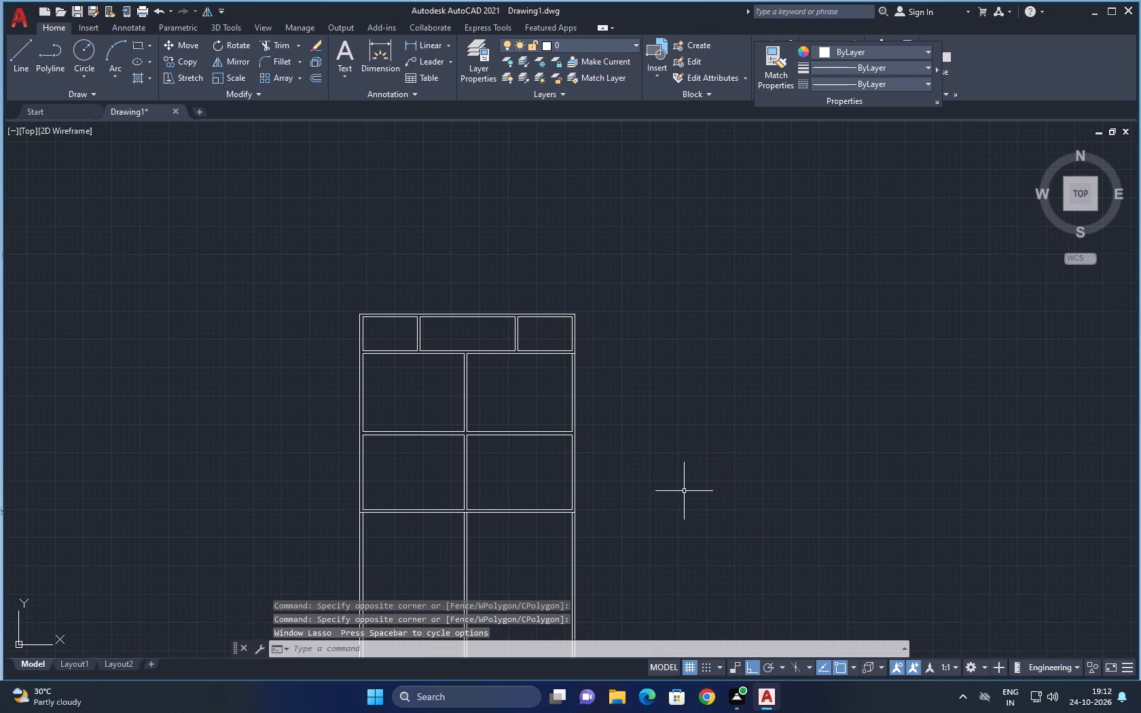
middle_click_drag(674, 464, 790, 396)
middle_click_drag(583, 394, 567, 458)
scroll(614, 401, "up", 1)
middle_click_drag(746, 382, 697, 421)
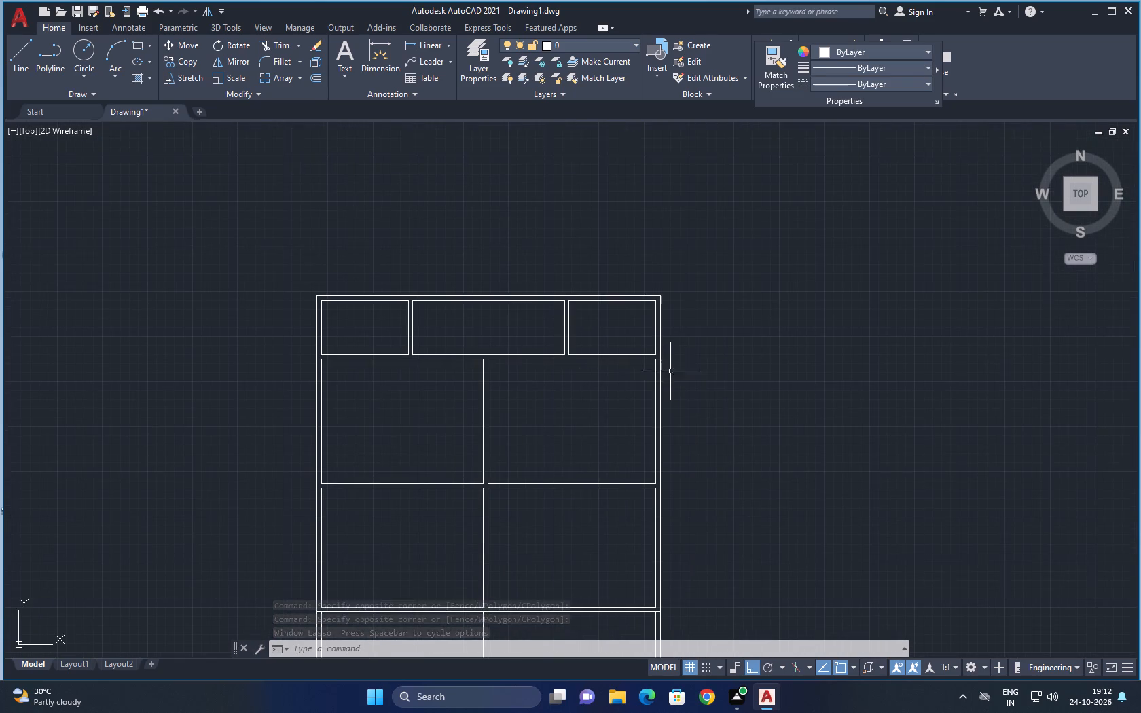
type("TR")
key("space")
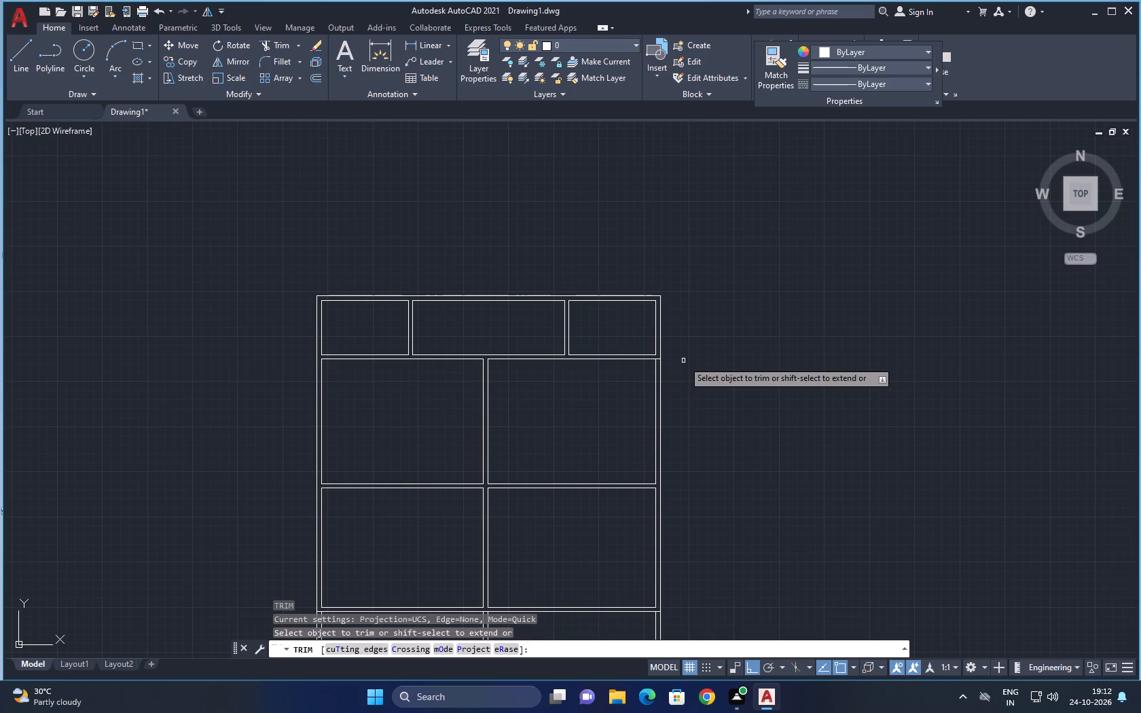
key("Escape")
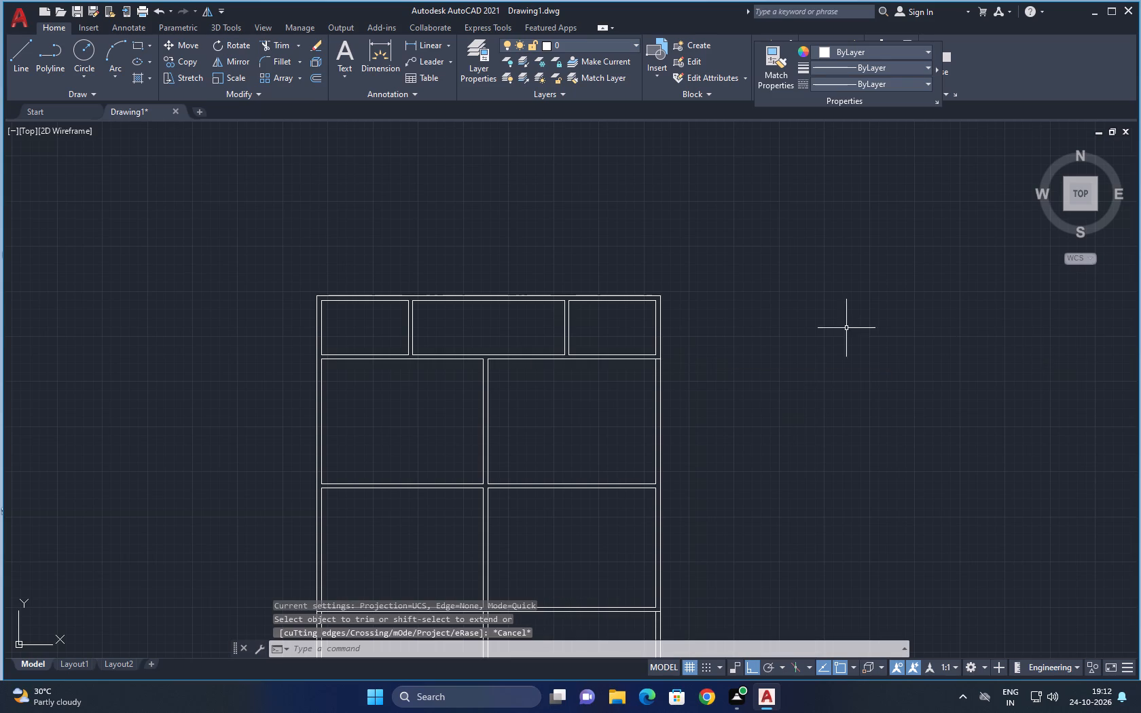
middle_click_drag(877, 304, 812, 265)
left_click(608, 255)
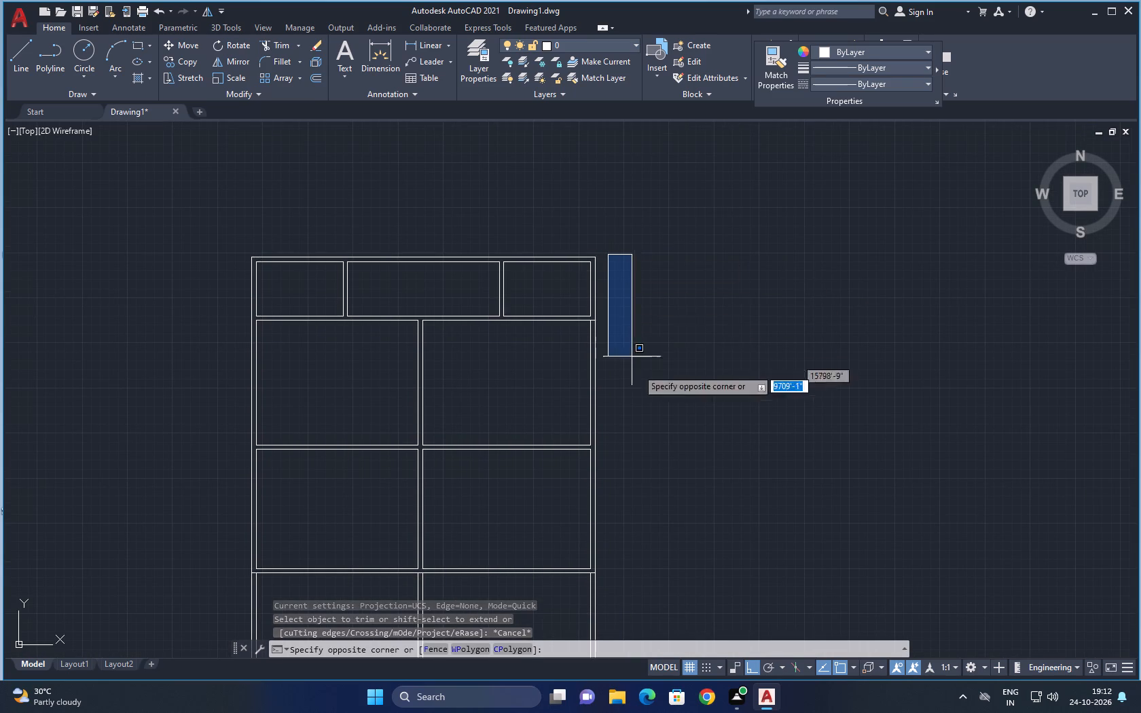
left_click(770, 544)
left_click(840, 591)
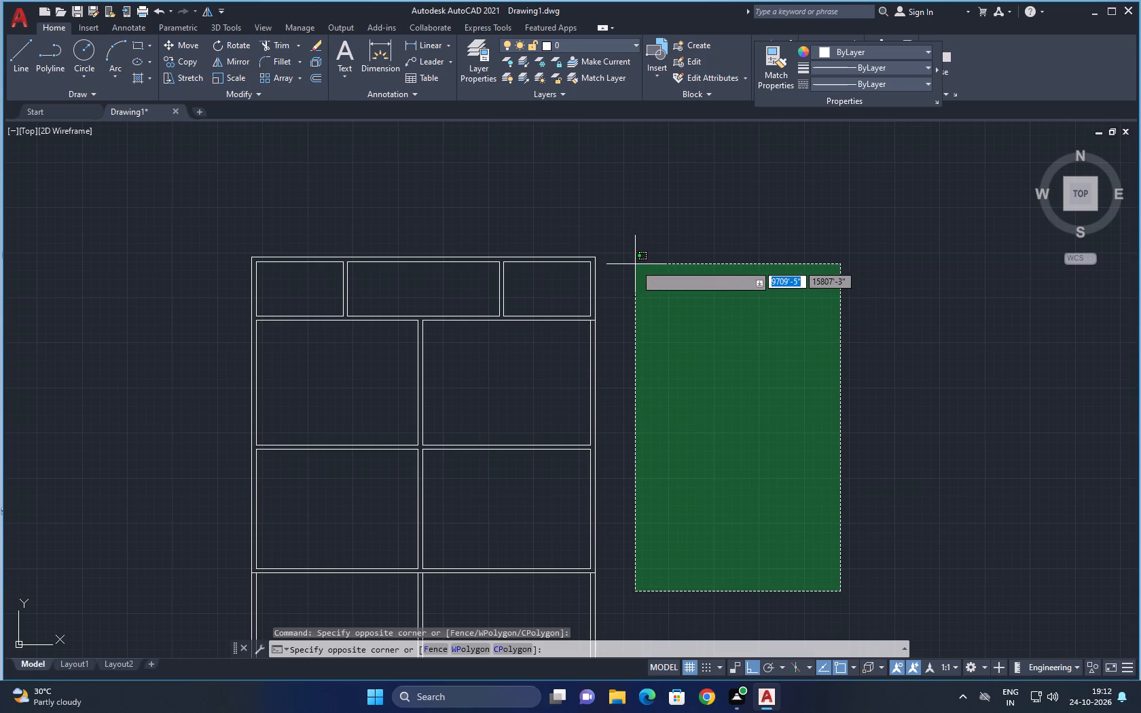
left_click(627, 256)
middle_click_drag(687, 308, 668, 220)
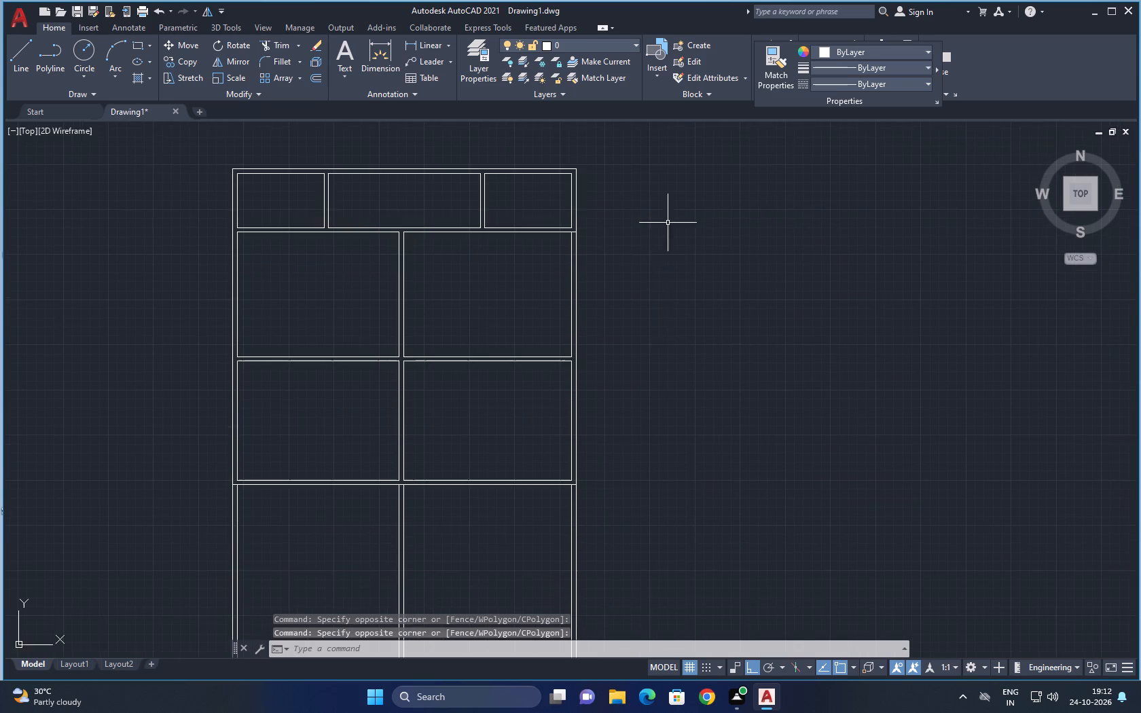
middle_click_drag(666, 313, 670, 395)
Trim the end of the first cross wall's lower line that runs between the right wall's two lines.
type("TR")
key("space")
scroll(568, 311, "up", 1)
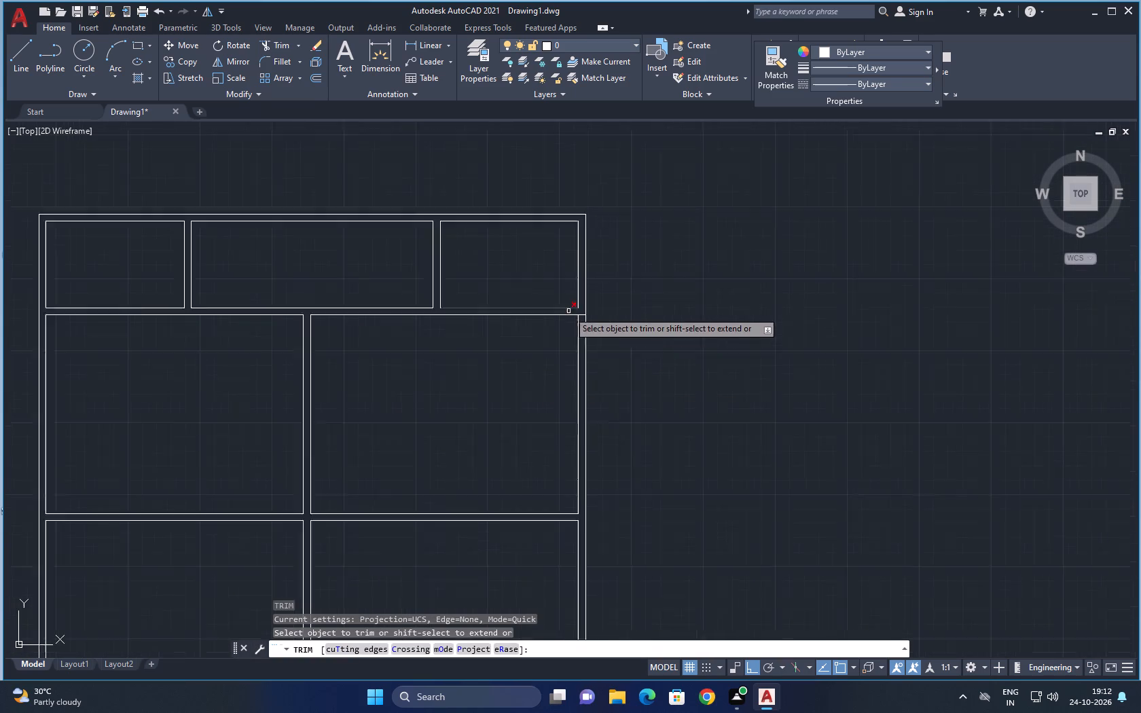
scroll(568, 311, "up", 3)
left_click(612, 304)
left_click(612, 291)
scroll(670, 274, "down", 3)
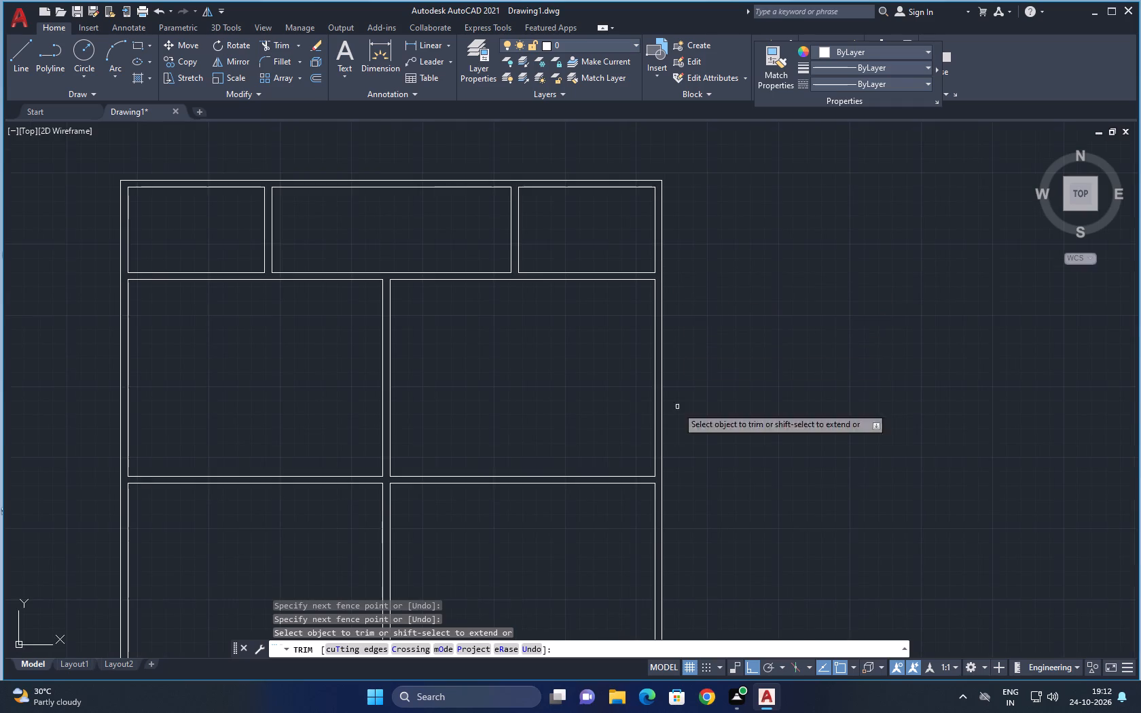
middle_click_drag(669, 479, 673, 414)
scroll(705, 474, "down", 1)
right_click(766, 395)
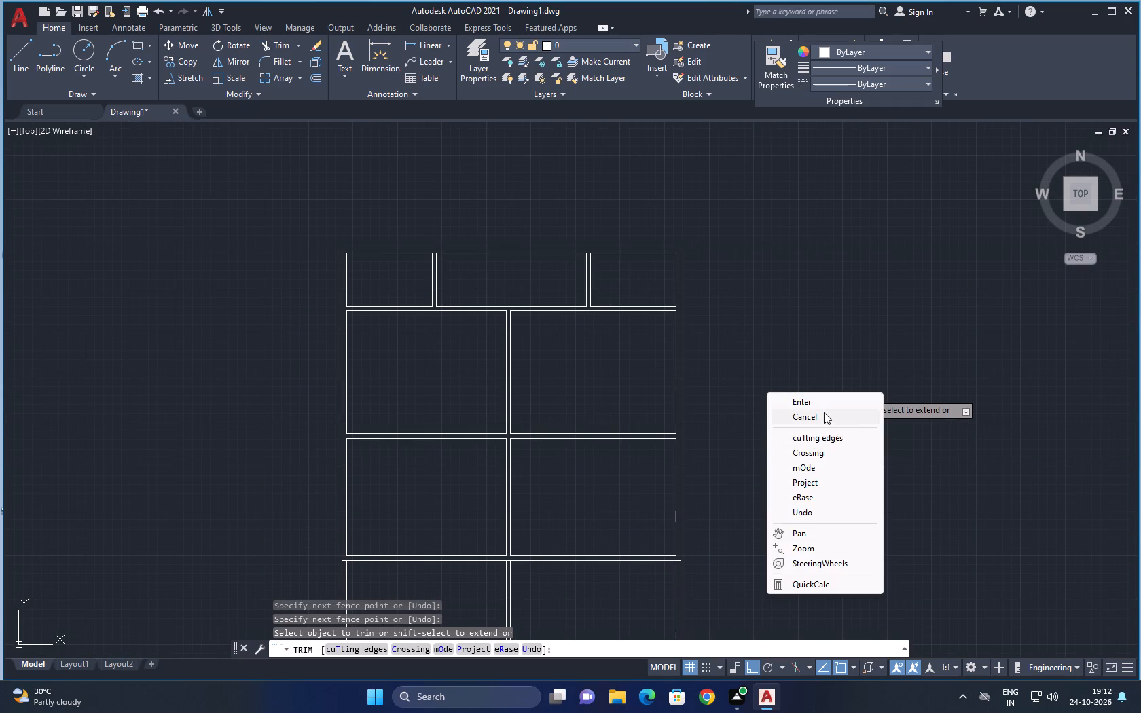
left_click(824, 412)
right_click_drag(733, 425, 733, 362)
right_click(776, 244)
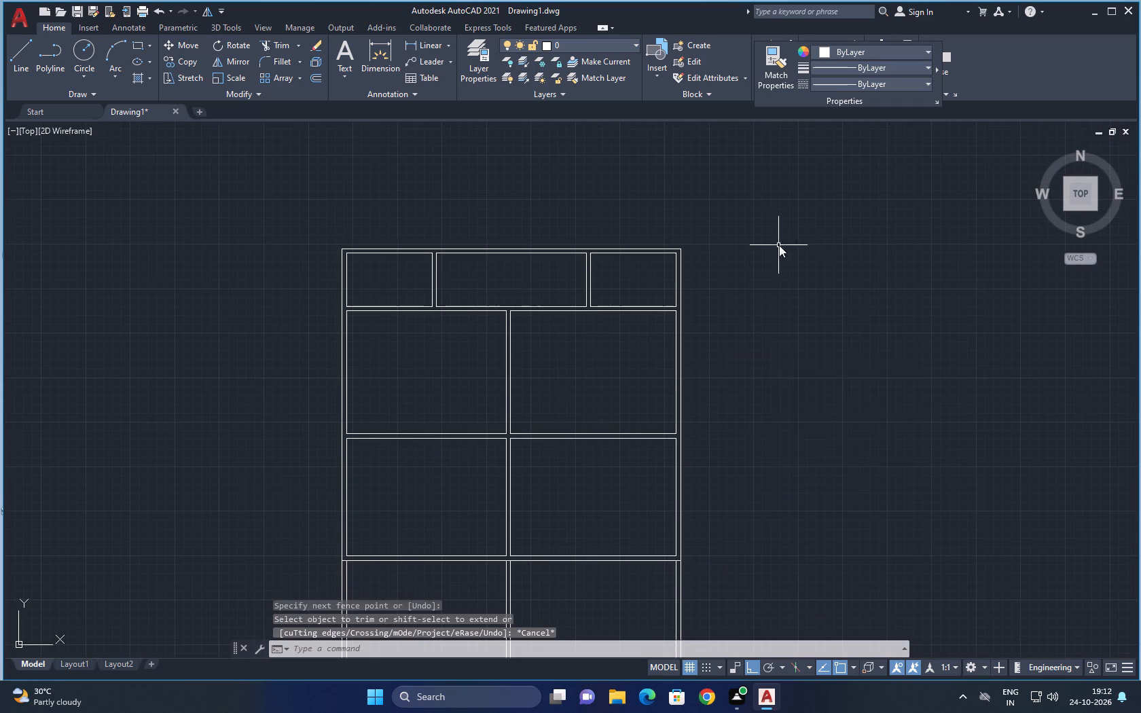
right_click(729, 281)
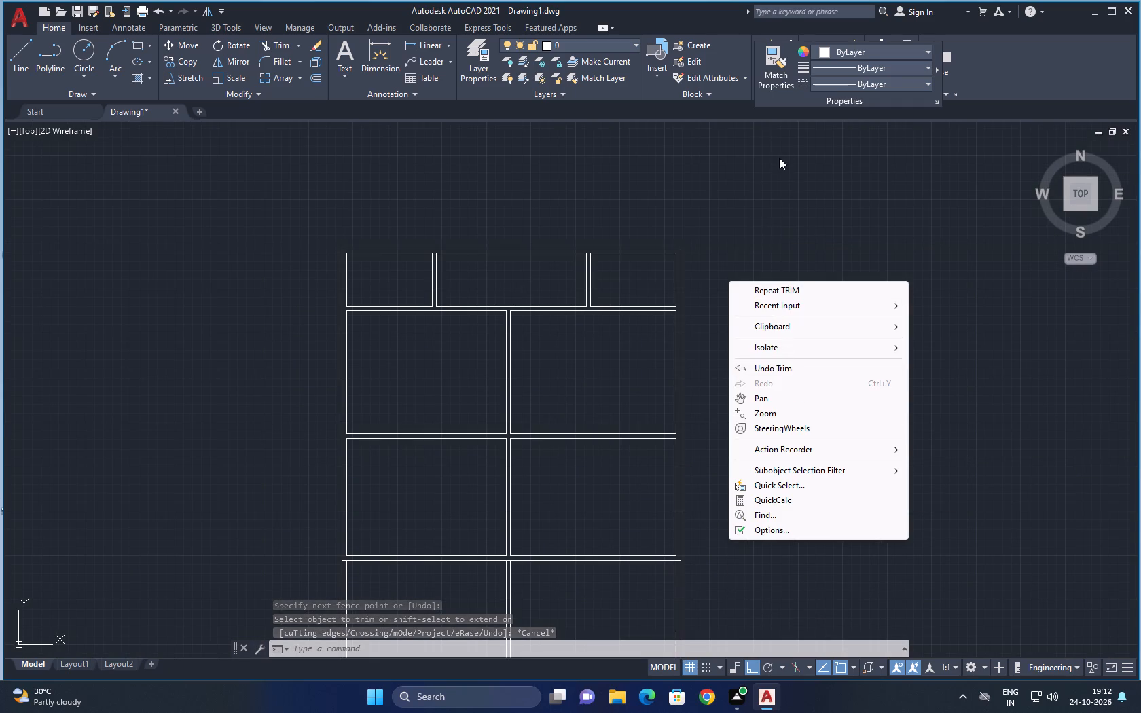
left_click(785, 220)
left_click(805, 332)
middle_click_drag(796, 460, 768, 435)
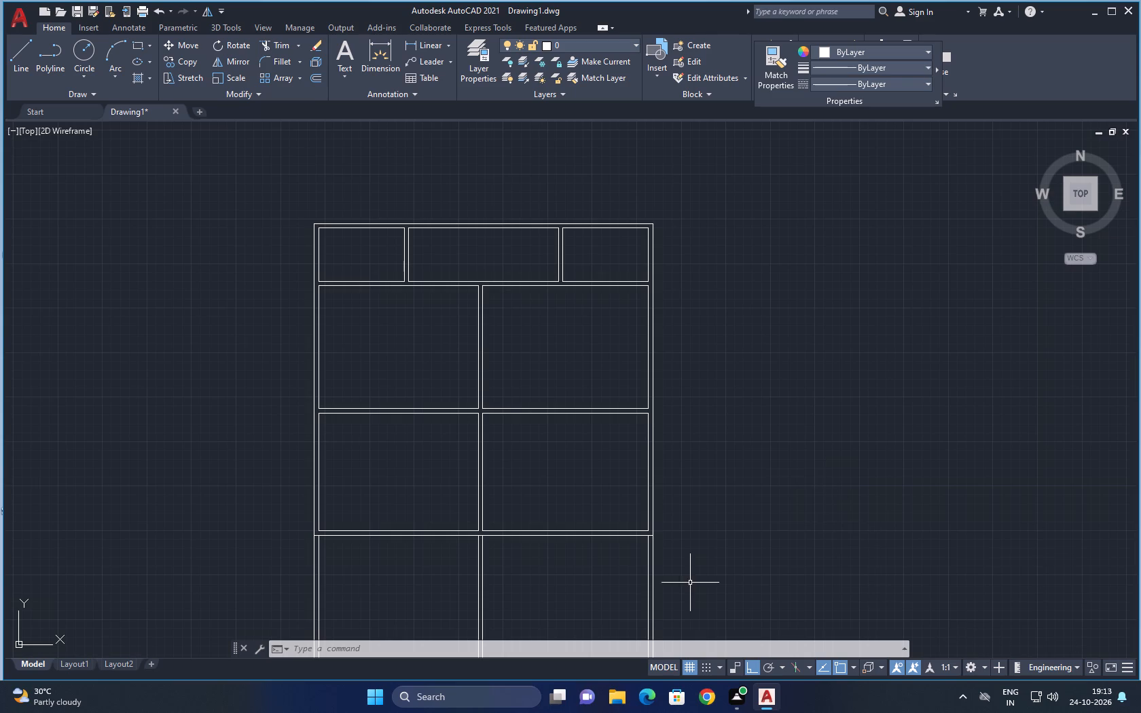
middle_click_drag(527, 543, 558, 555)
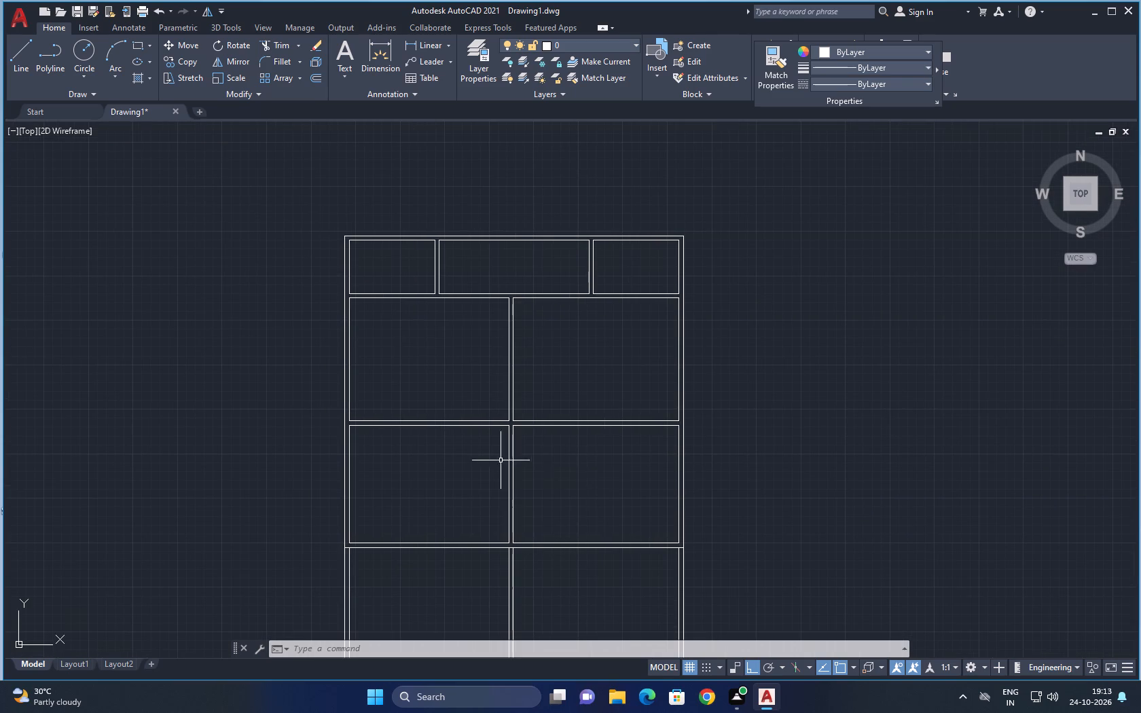
Offset the right wall's inner line 11' into the right-hand room between the second and third cross walls.
scroll(542, 473, "up", 1)
middle_click_drag(593, 503, 539, 493)
key("o")
key("space")
scroll(552, 490, "down", 1)
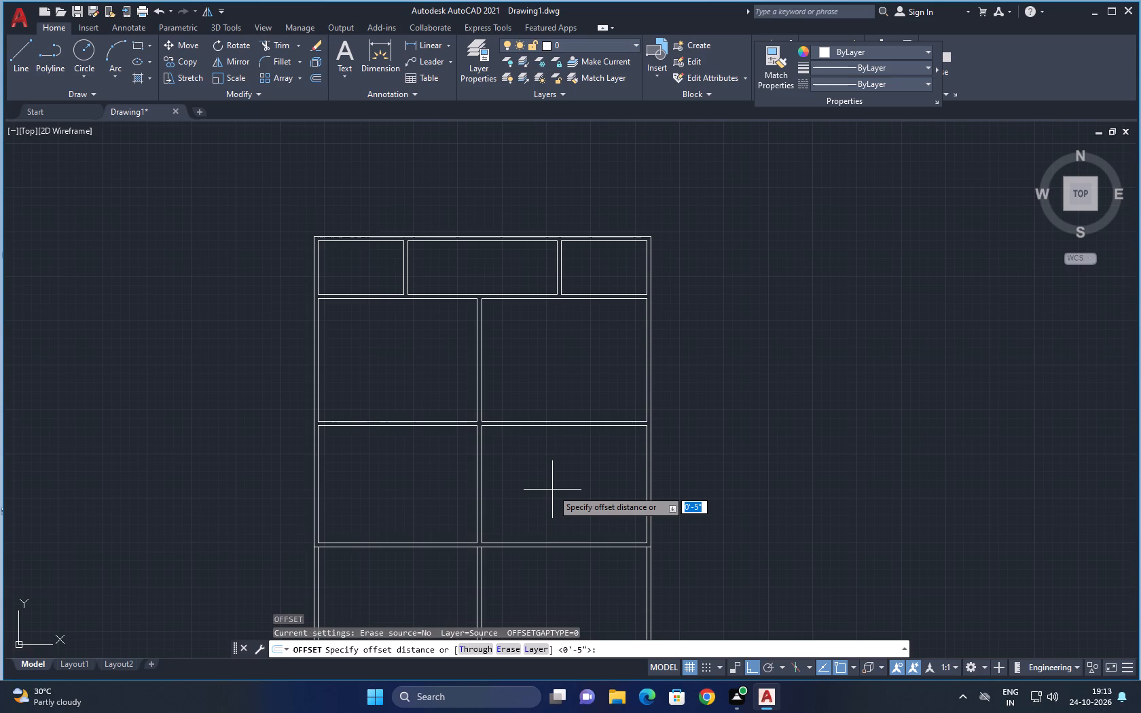
type("11'")
key("Return")
scroll(644, 479, "up", 1)
left_click(644, 479)
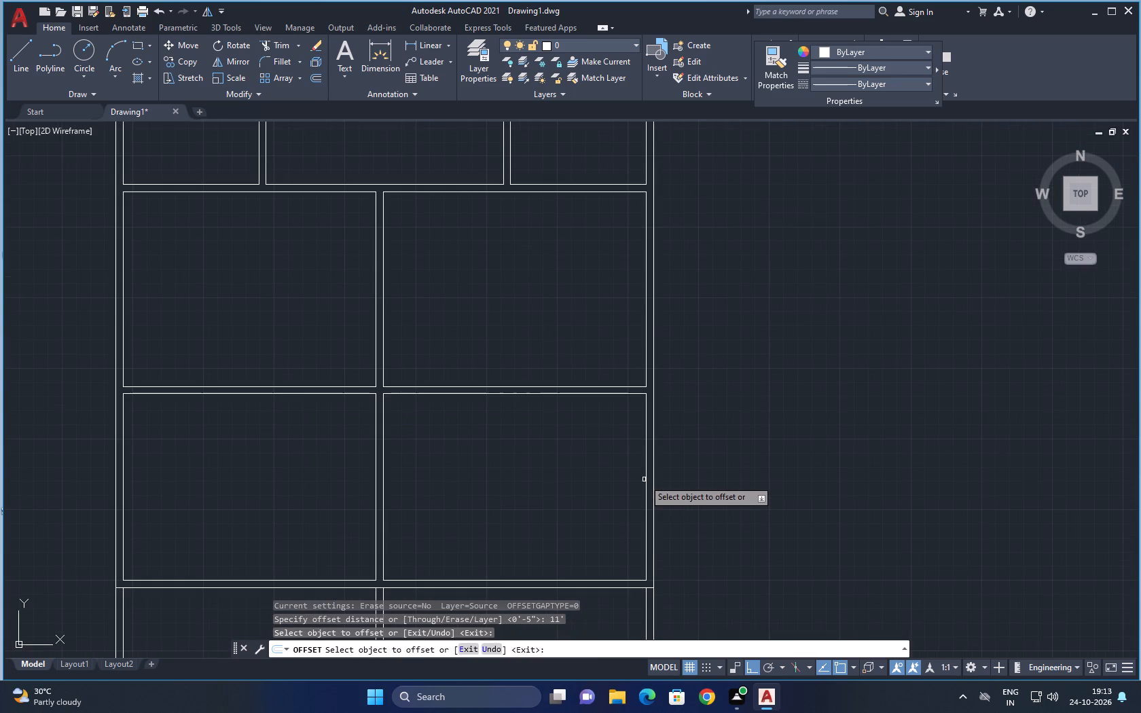
left_click(647, 477)
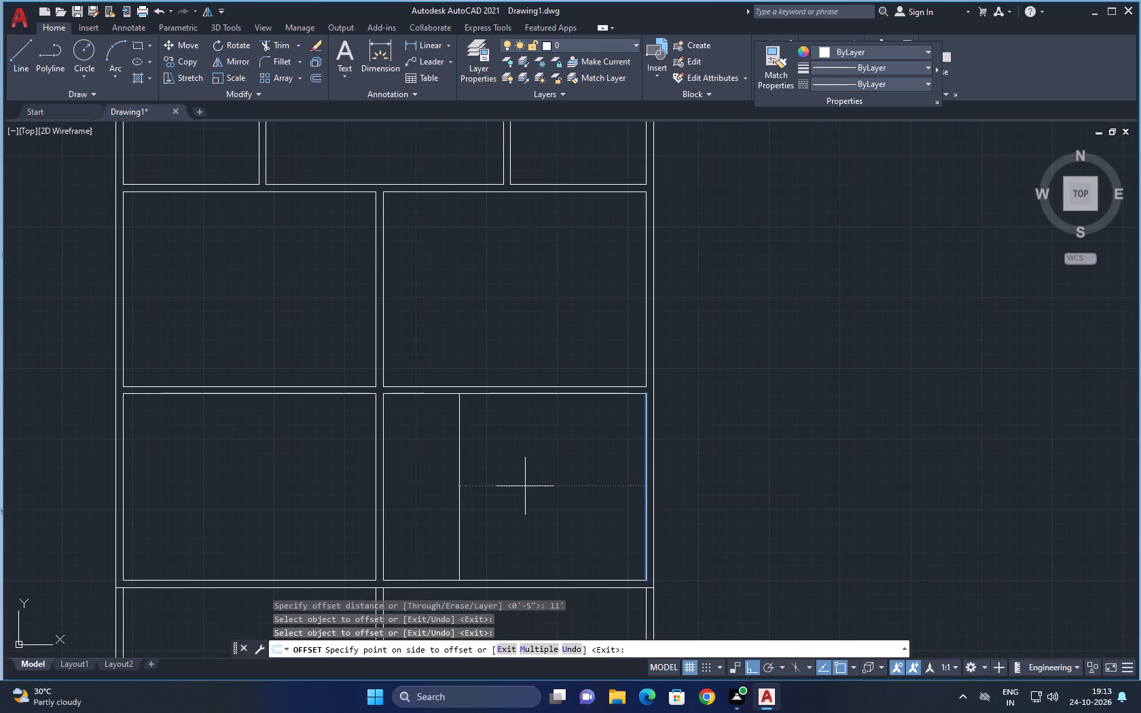
left_click(525, 486)
Offset the new partition line 5" to the left to give the partition its wall thickness.
key("space")
key("space")
type("5\"")
key("Return")
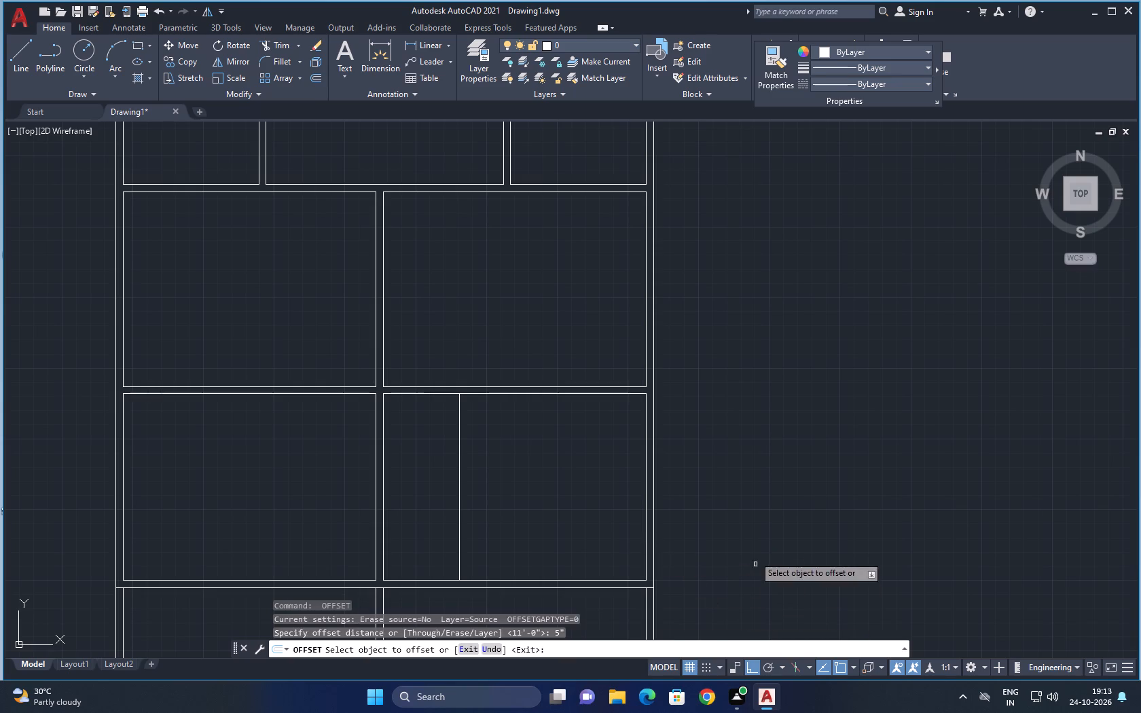
left_click(459, 481)
left_click(427, 477)
middle_click_drag(467, 499, 500, 504)
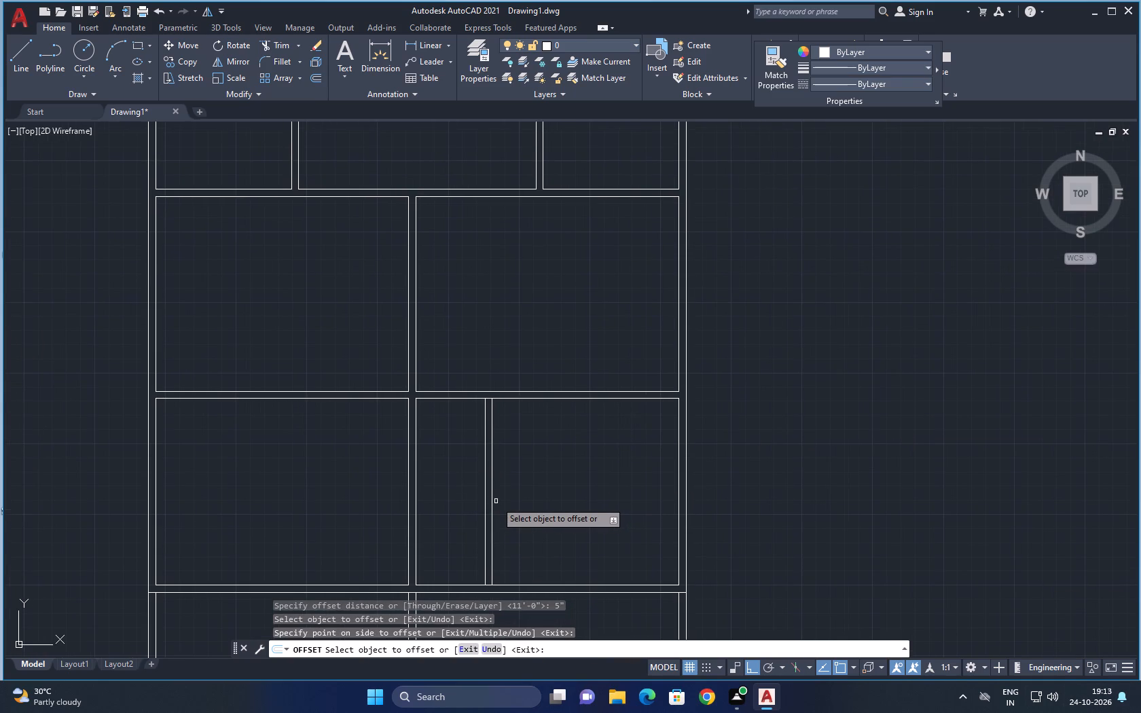
middle_click_drag(500, 465, 515, 450)
key("Escape")
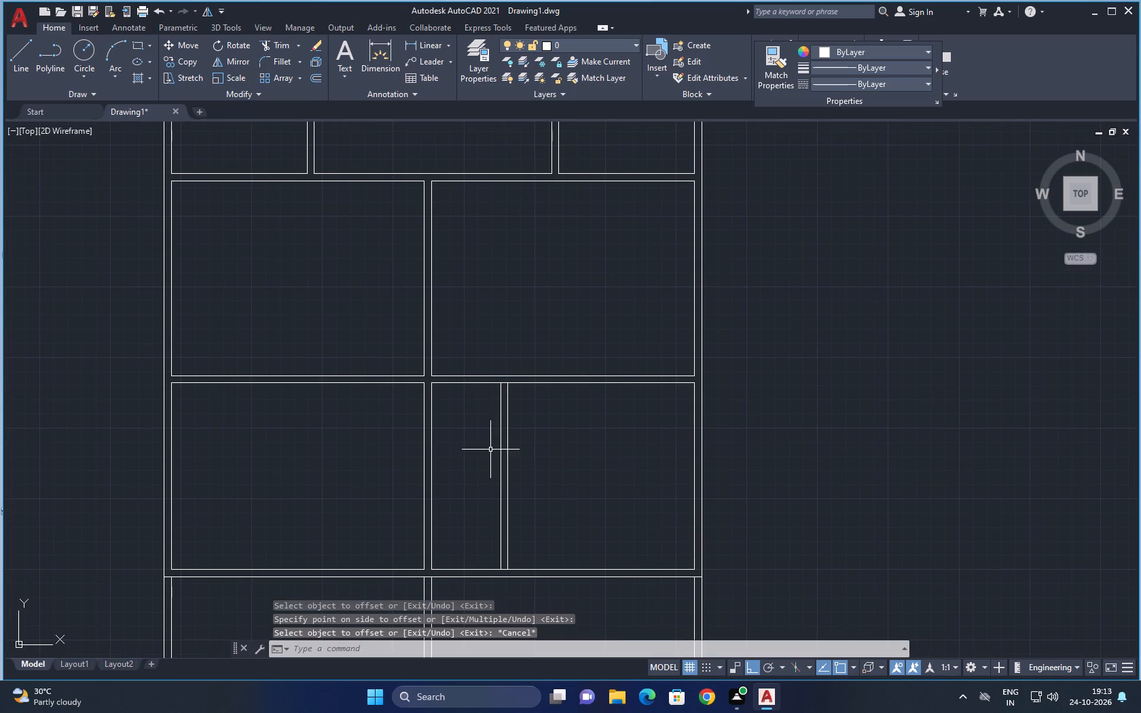
Trim away both lines of the middle wall between the second and third cross walls.
type("TR")
key("space")
left_click(435, 452)
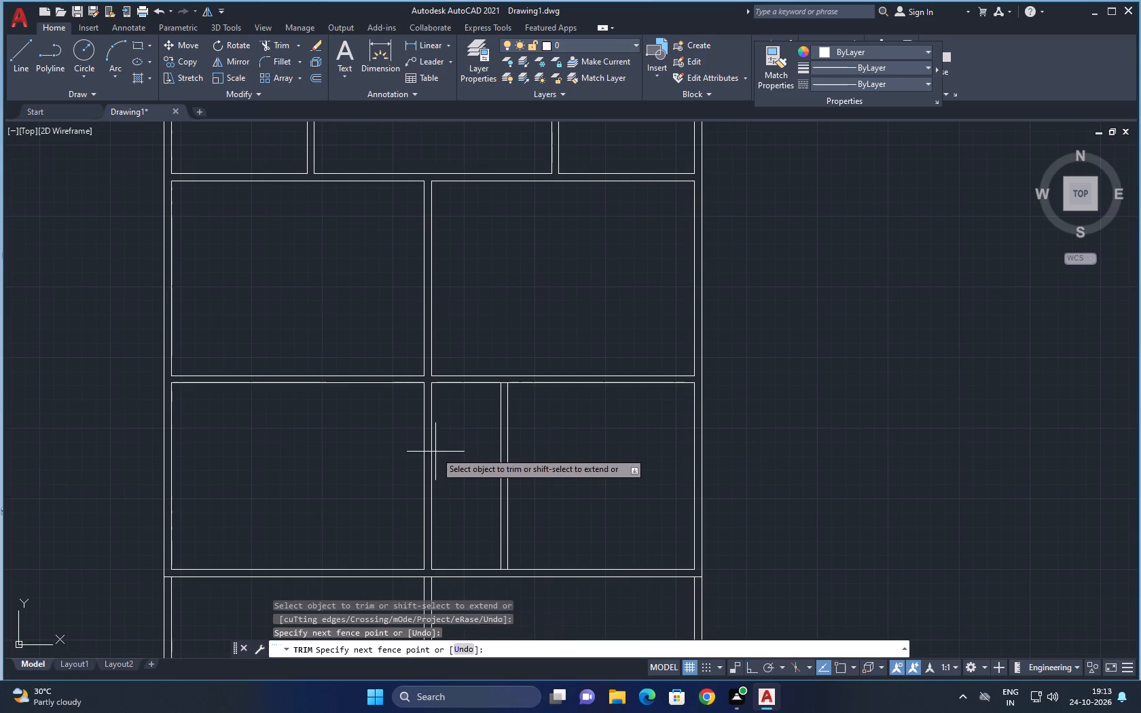
left_click(406, 454)
key("Escape")
Extend the second cross wall's lower line across the gap where the middle wall was removed.
type("EX")
key("space")
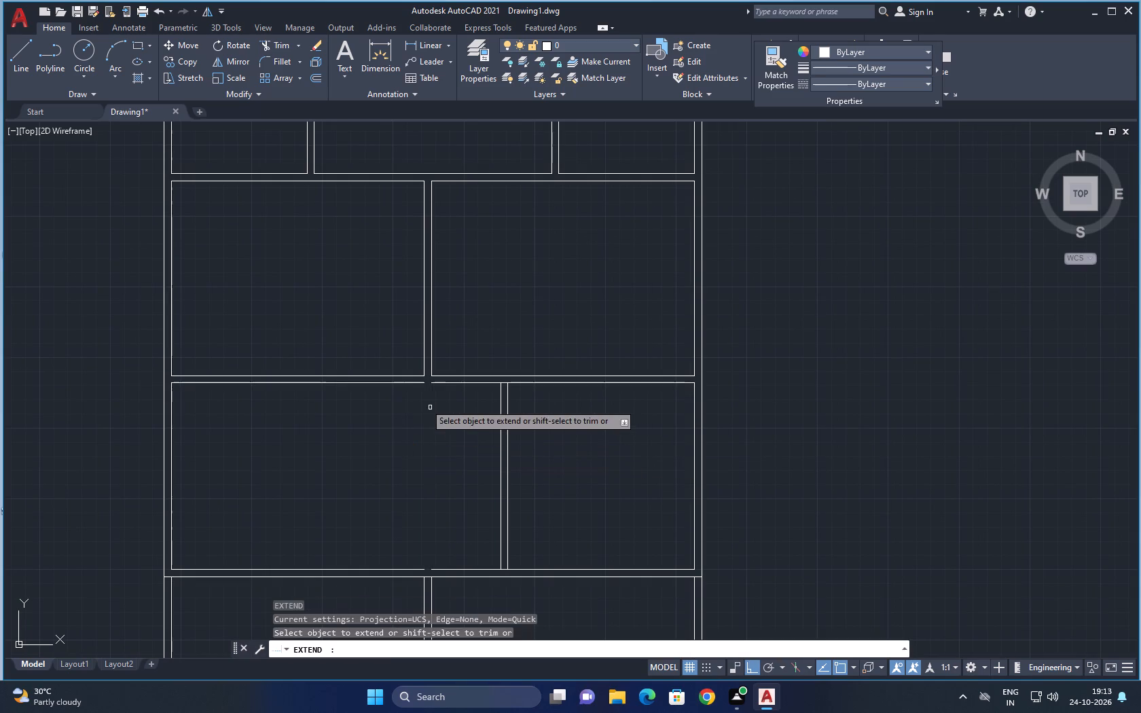
left_click(414, 386)
left_click(413, 381)
key("Escape")
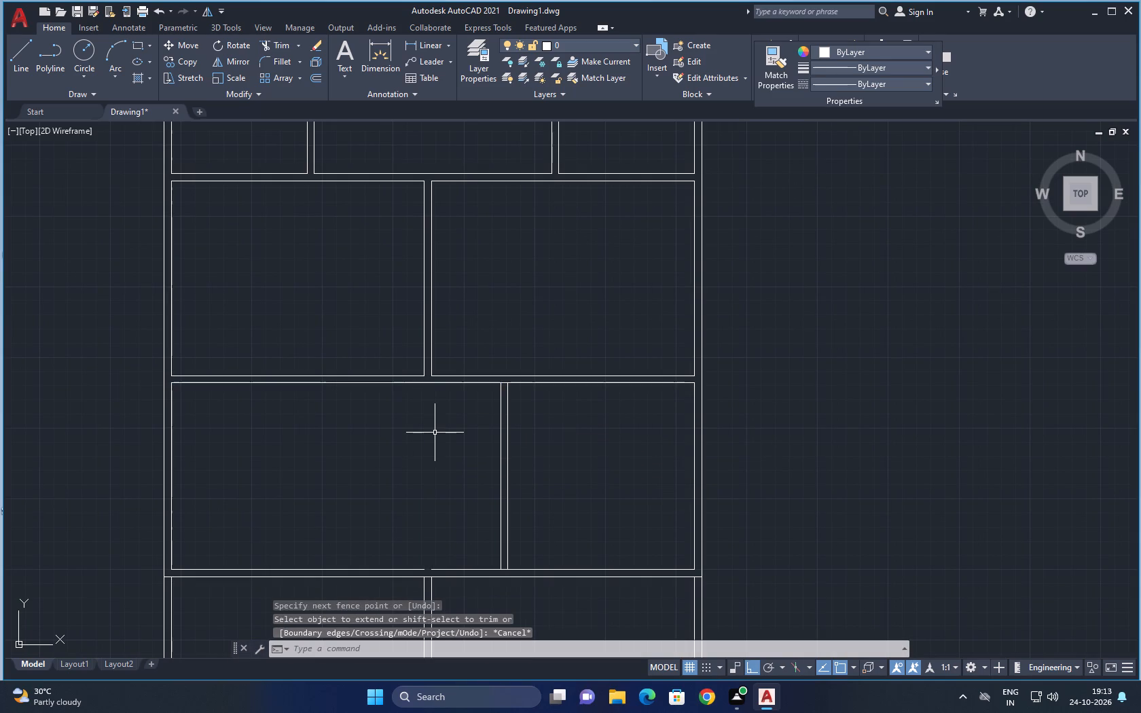
Extend the third cross wall's upper line across the gap where the middle wall was removed.
middle_click_drag(402, 469, 420, 382)
key("3")
key("x")
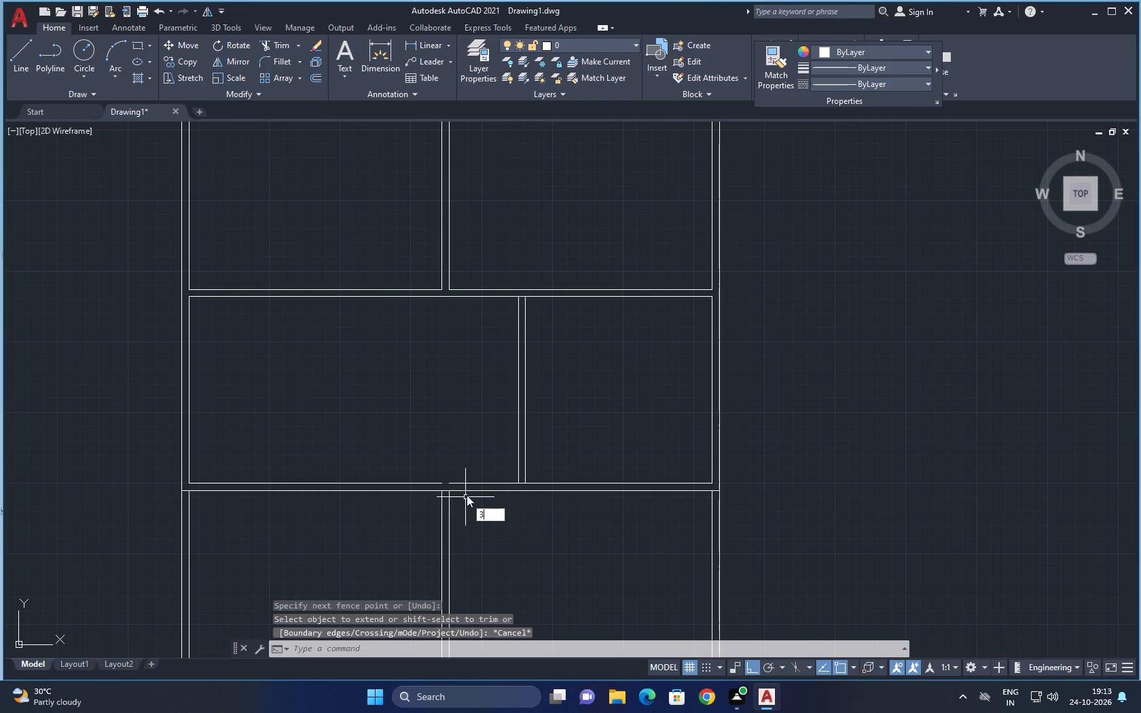
key("Escape")
type("EX")
key("space")
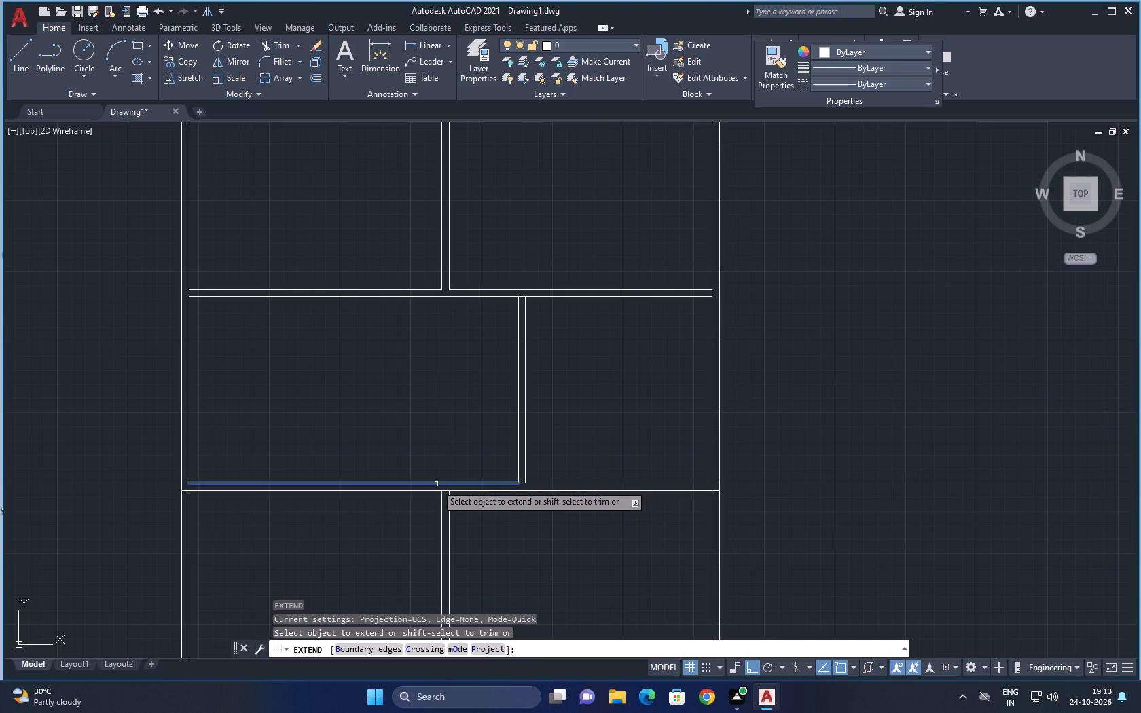
left_click(436, 484)
middle_click_drag(480, 520, 513, 439)
key("Escape")
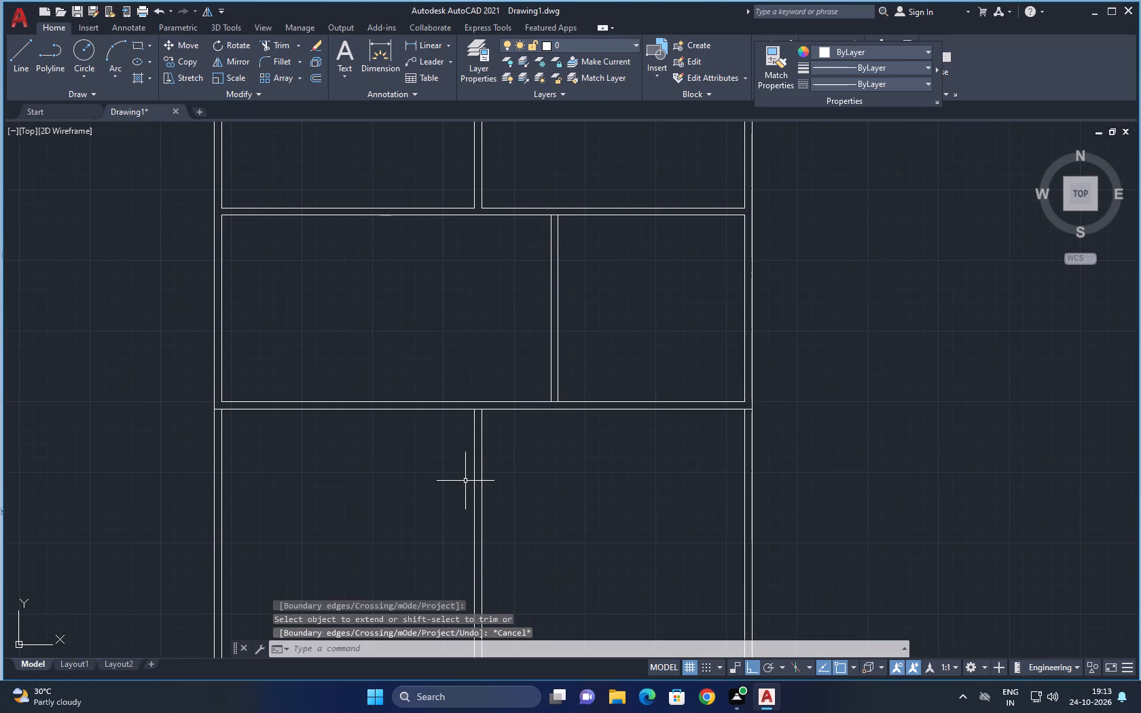
Offset the left wall's inner line below the third cross wall 10' to the right.
type("O")
key("space")
type("10'")
key("Return")
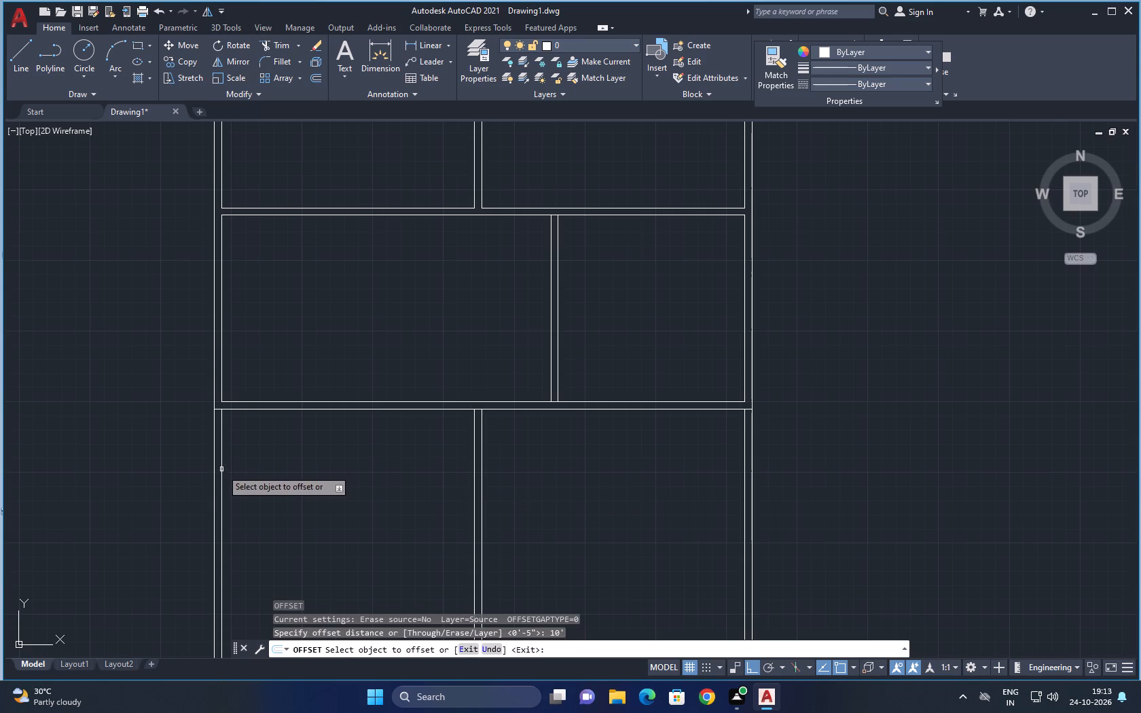
left_click(221, 473)
left_click(352, 489)
middle_click_drag(381, 545, 323, 530)
Offset the new line below the third cross wall 5" to the right to form the partition wall.
key("space")
key("space")
type("5\"")
key("Return")
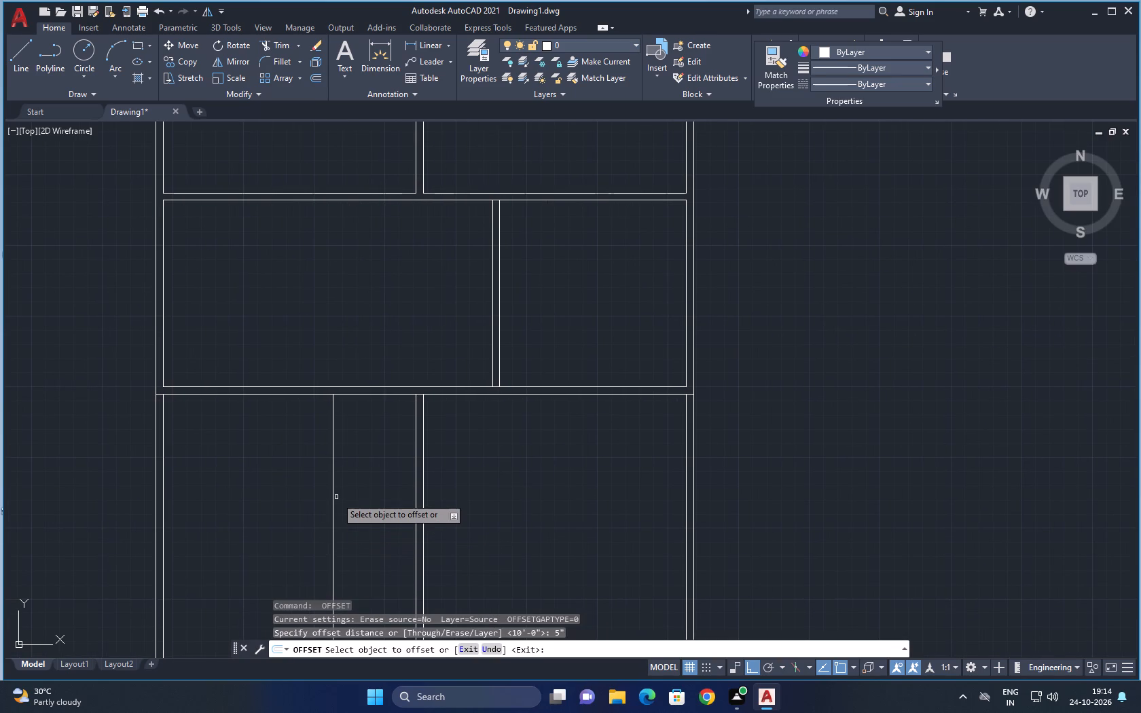
left_click(329, 491)
left_click(334, 488)
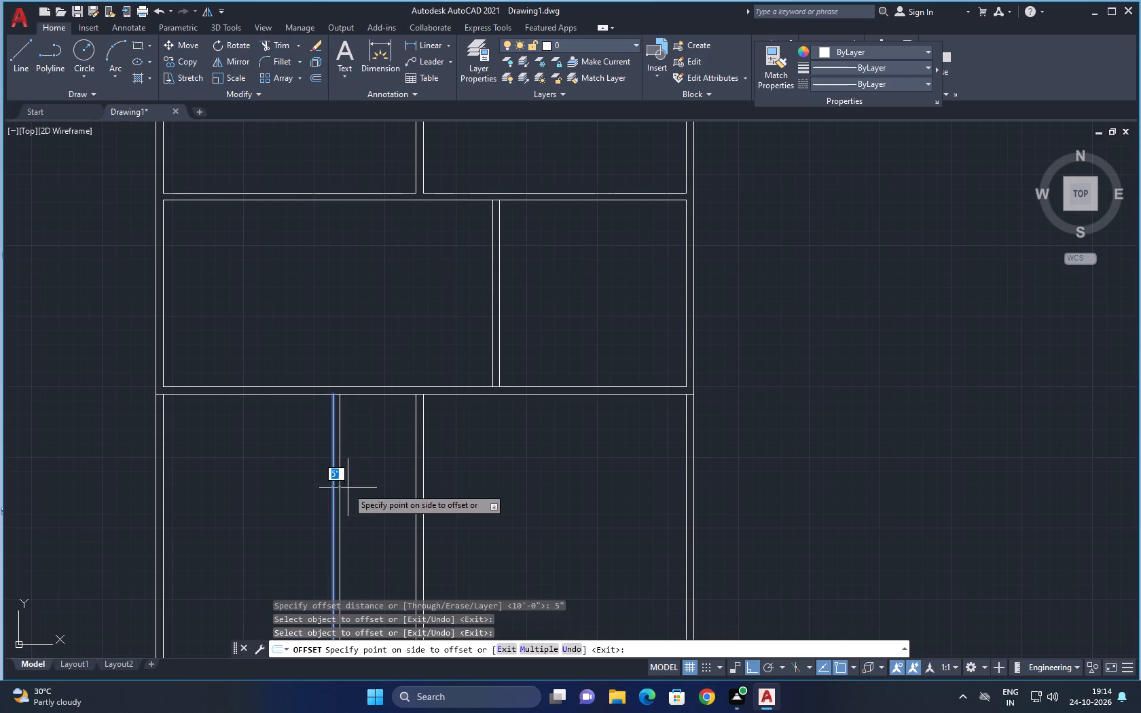
left_click(348, 488)
middle_click_drag(373, 476, 363, 463)
key("Escape")
Trim away both lines of the middle wall below the third cross wall.
key("t")
key("r")
key("space")
left_click(399, 496)
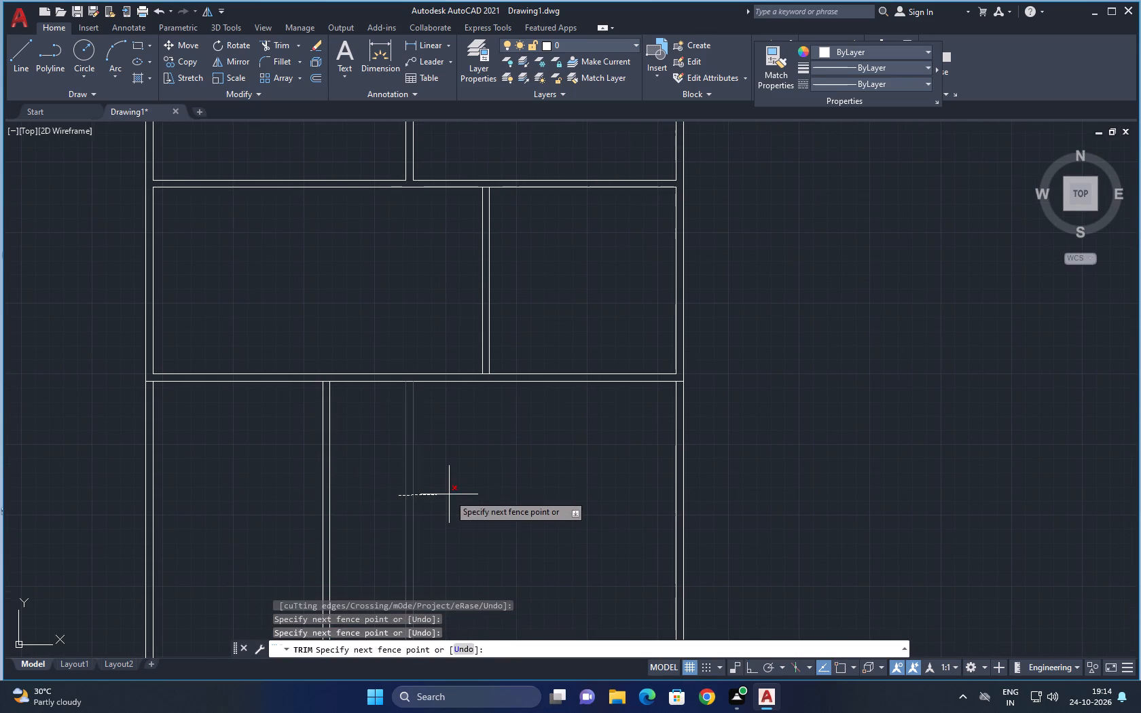
left_click(449, 494)
key("Escape")
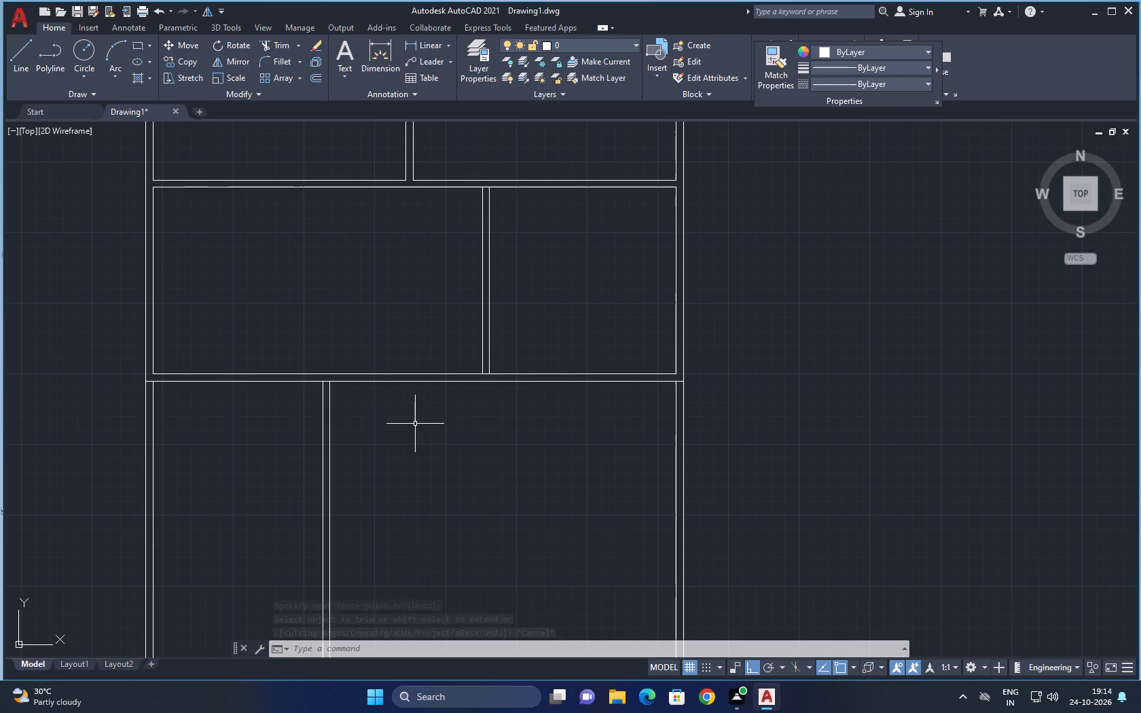
Offset the right wall's inner line below the third cross wall 9' to the left.
type("O 9'")
key("Return")
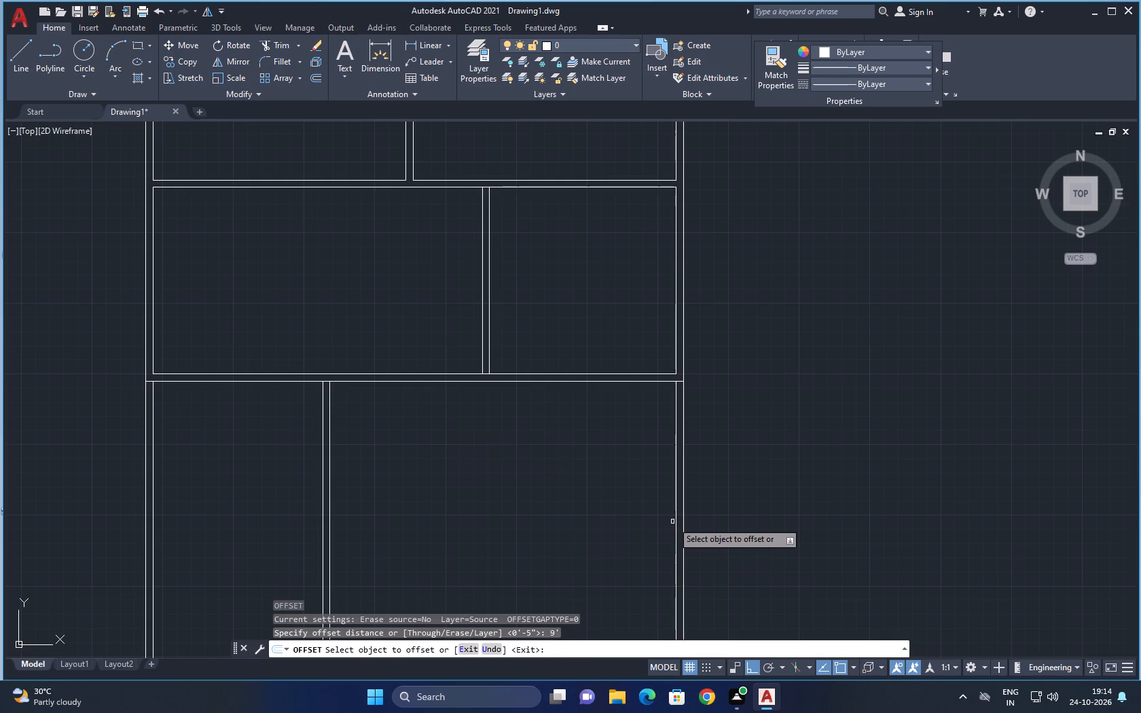
left_click(677, 519)
left_click(532, 532)
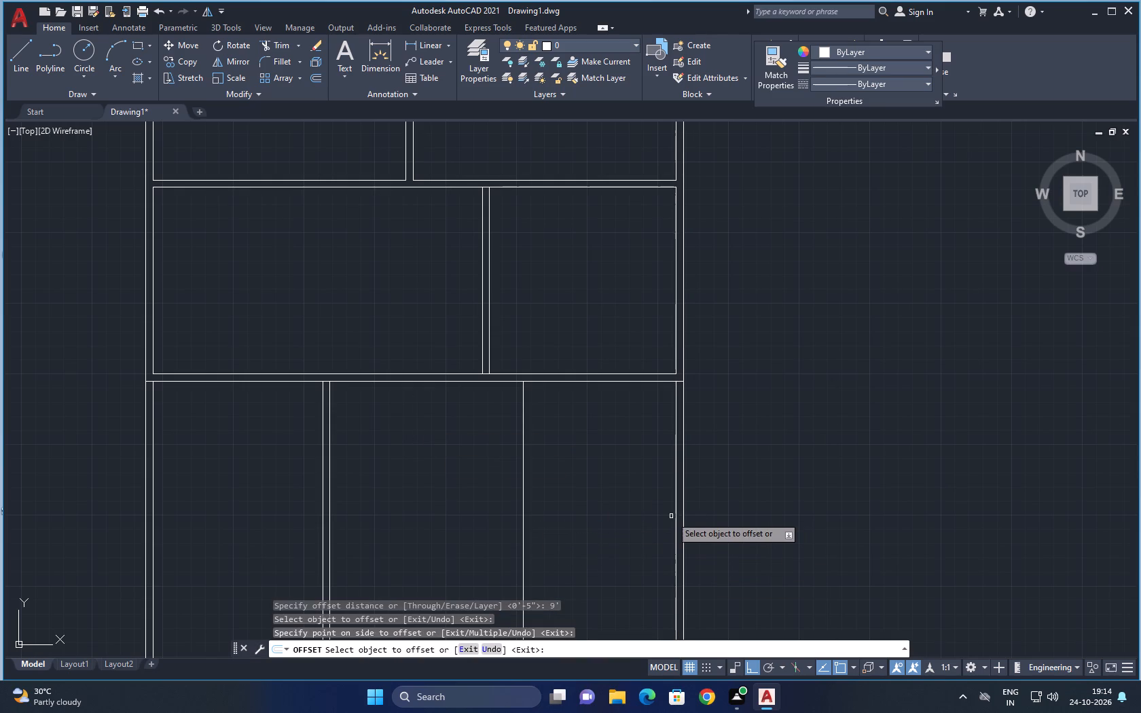
Offset the new line near the right wall 5" to the left to form the second partition below the third cross wall.
key("space")
key("space")
type("5\"")
key("Return")
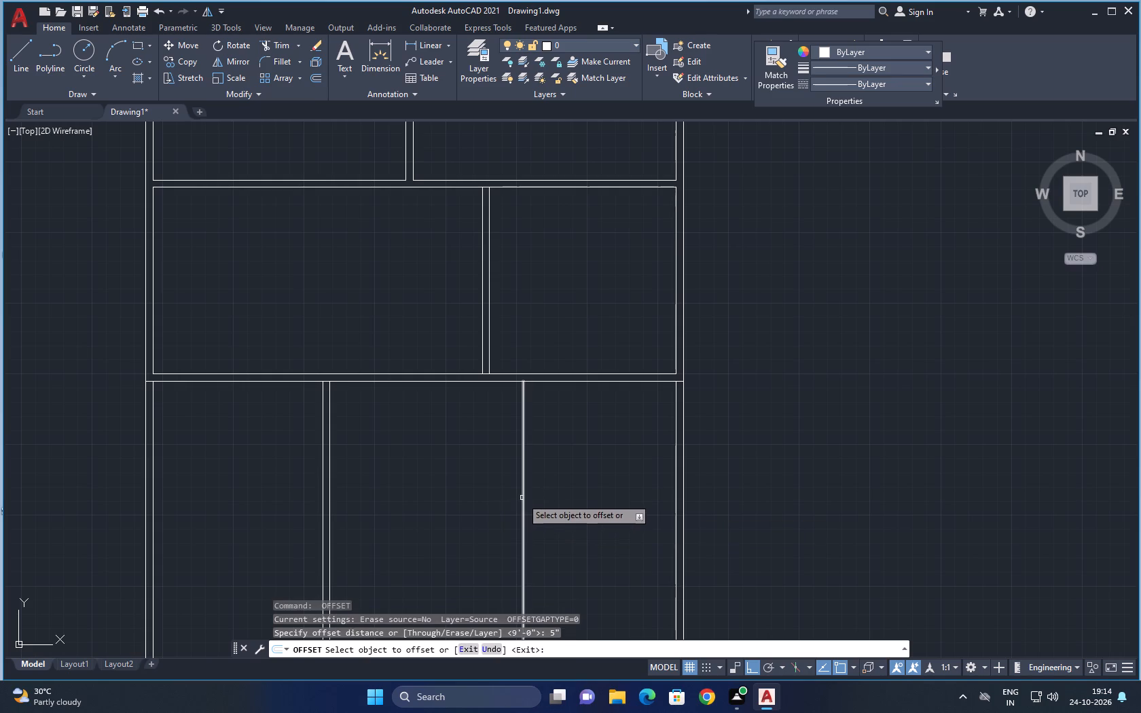
left_click(522, 498)
left_click(490, 494)
middle_click_drag(576, 503, 590, 443)
key("Escape")
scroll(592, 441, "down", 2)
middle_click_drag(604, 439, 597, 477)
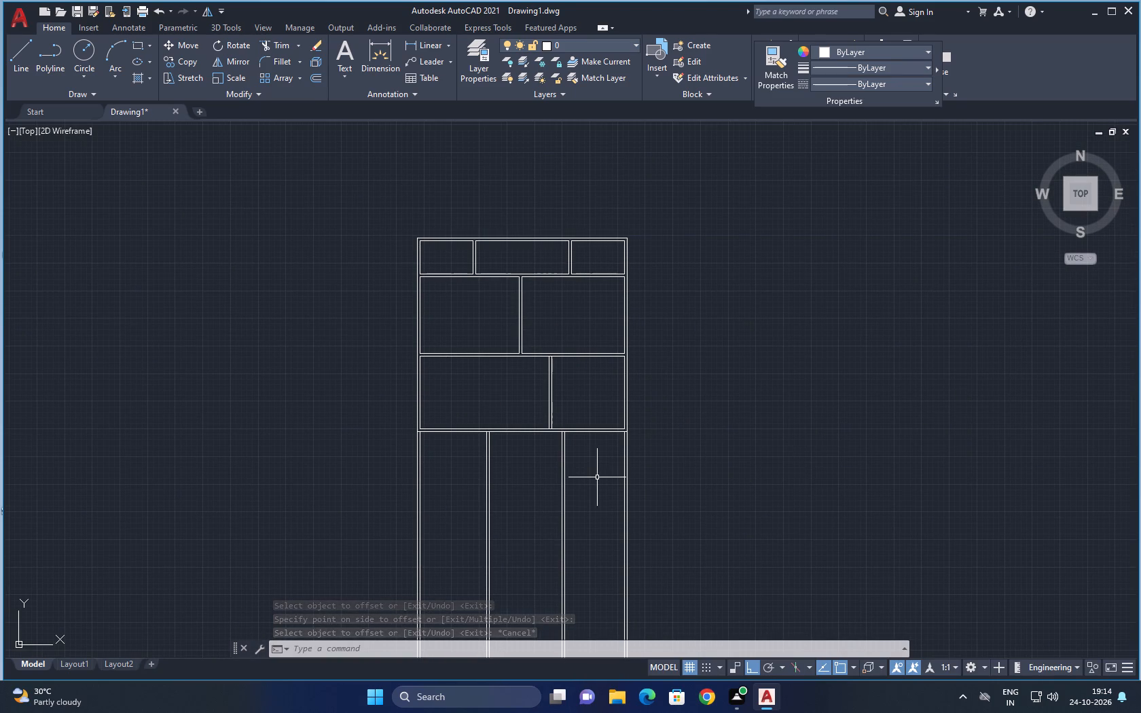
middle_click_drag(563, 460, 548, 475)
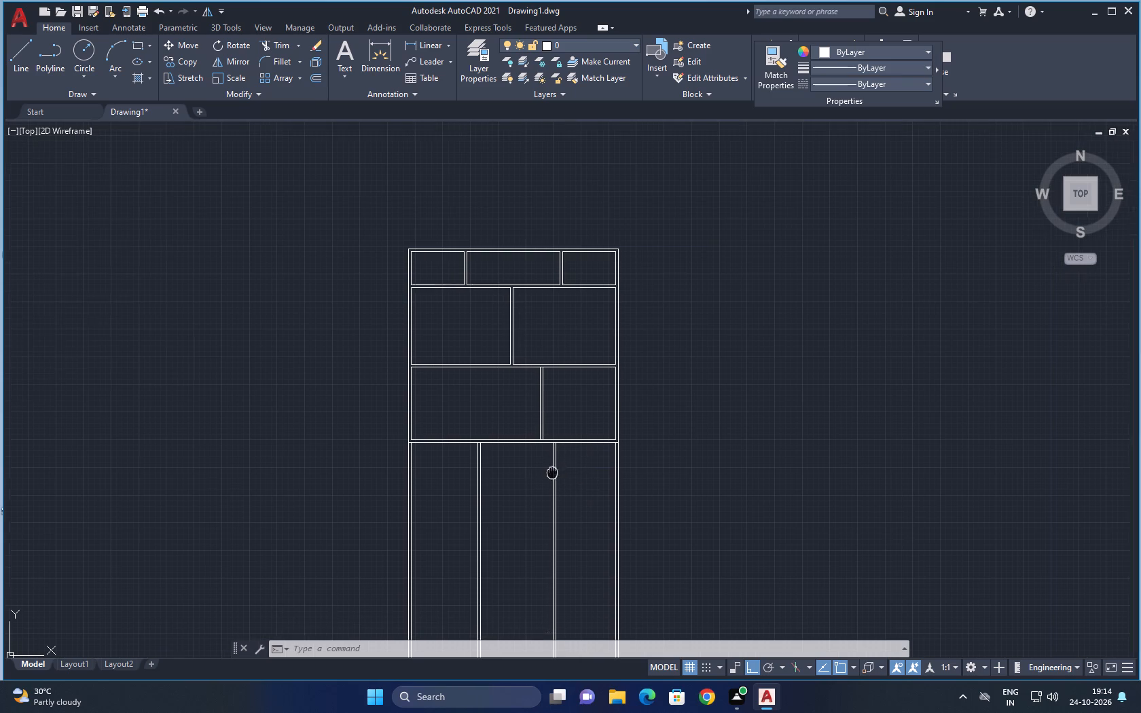
Trim the third cross wall's lower line where it crosses the left wall and the two partitions below it.
middle_click_drag(587, 473, 563, 486)
middle_click_drag(649, 416, 629, 438)
middle_click_drag(597, 390, 610, 390)
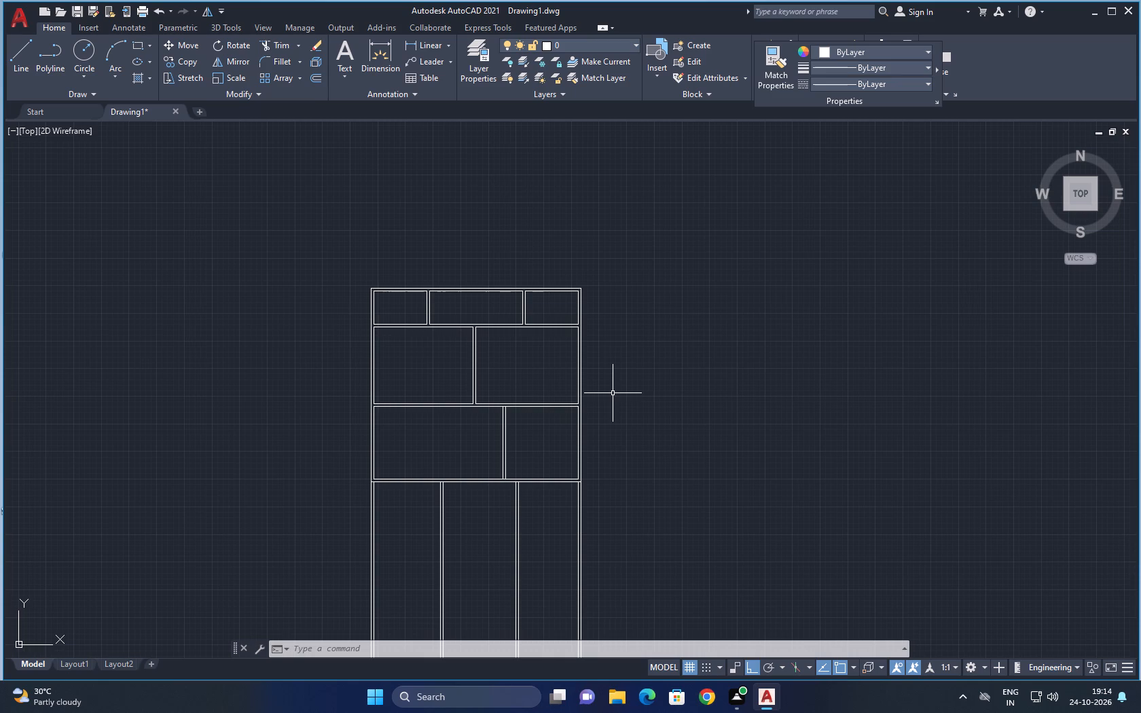
middle_click_drag(410, 530, 415, 477)
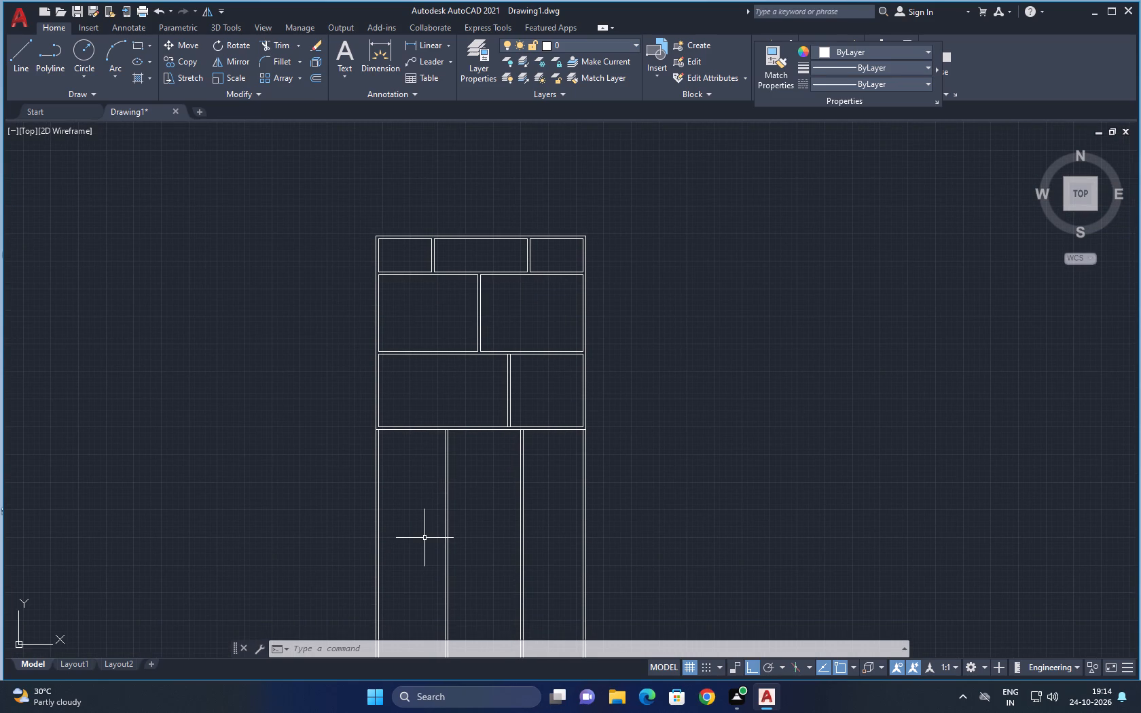
key("t")
key("r")
key("space")
scroll(441, 416, "up", 2)
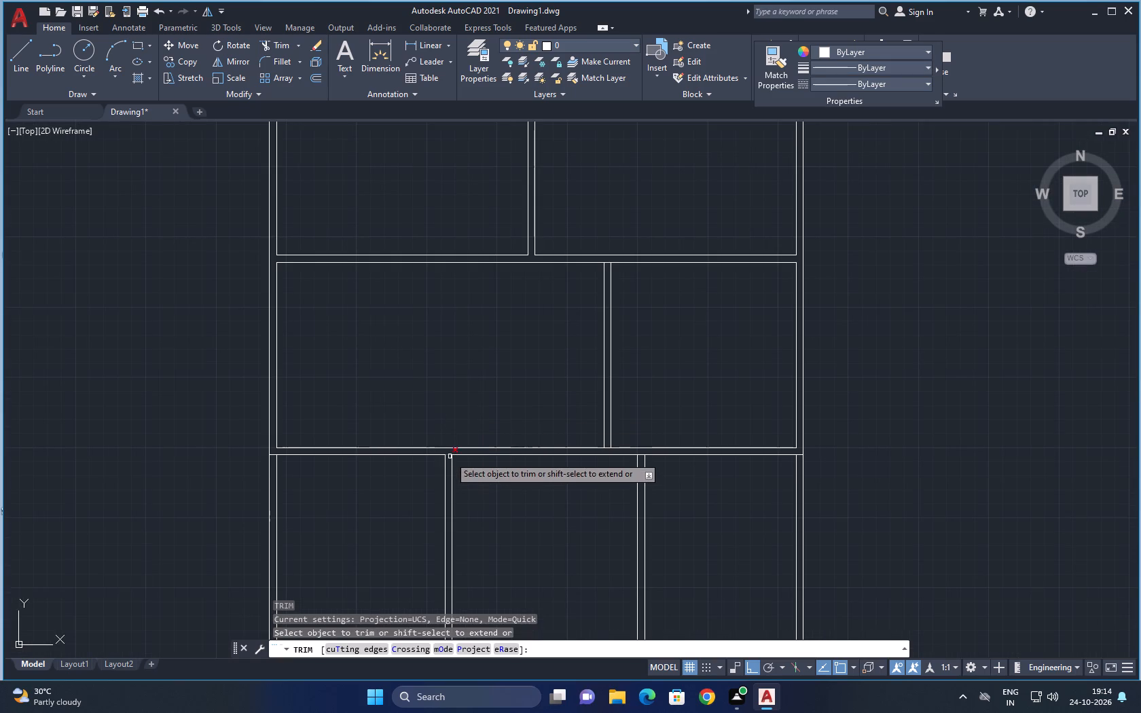
left_click(450, 456)
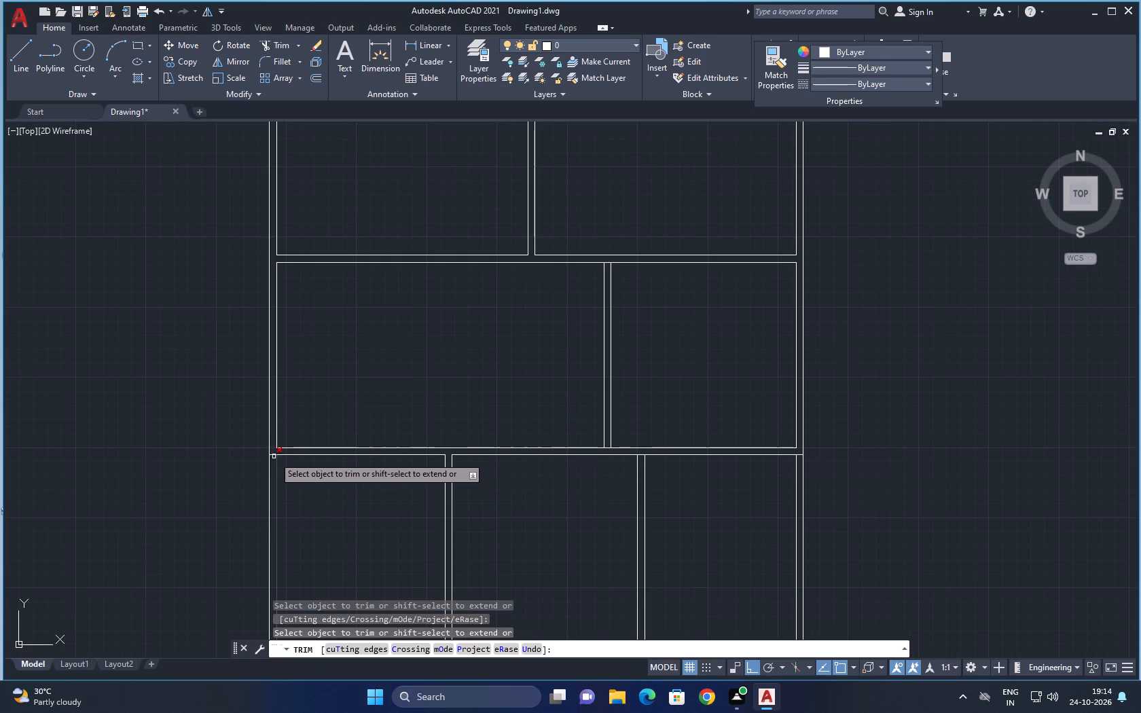
scroll(270, 457, "up", 3)
left_click(272, 452)
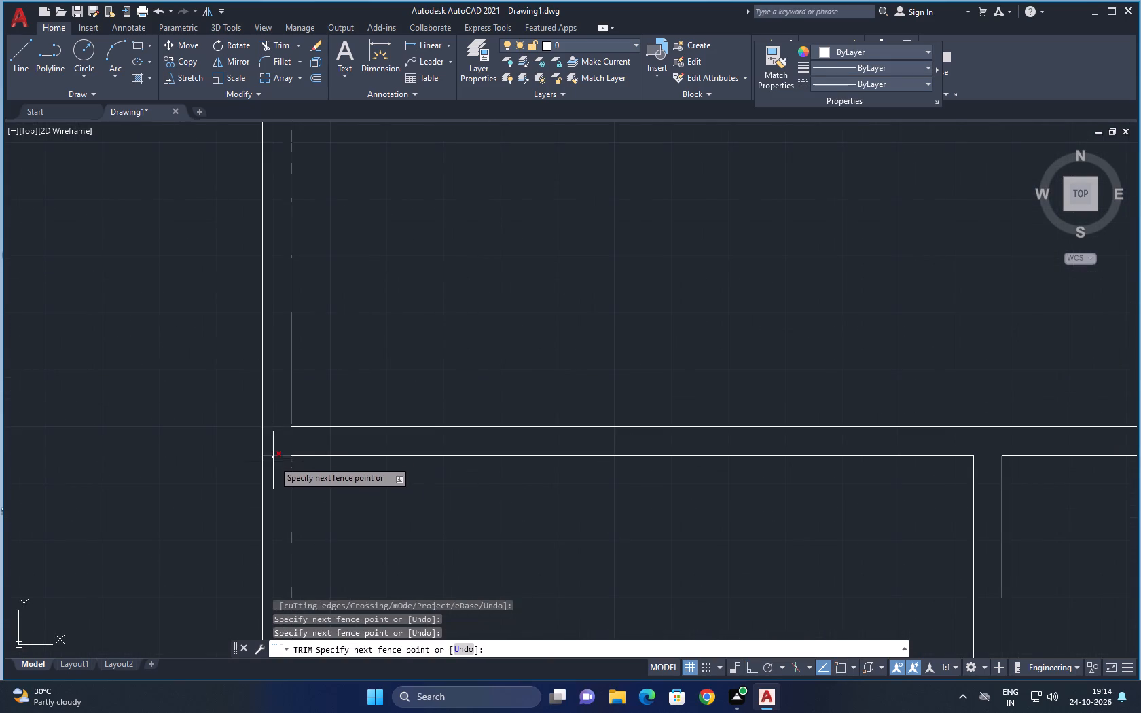
left_click(273, 460)
scroll(308, 447, "down", 4)
scroll(674, 454, "up", 3)
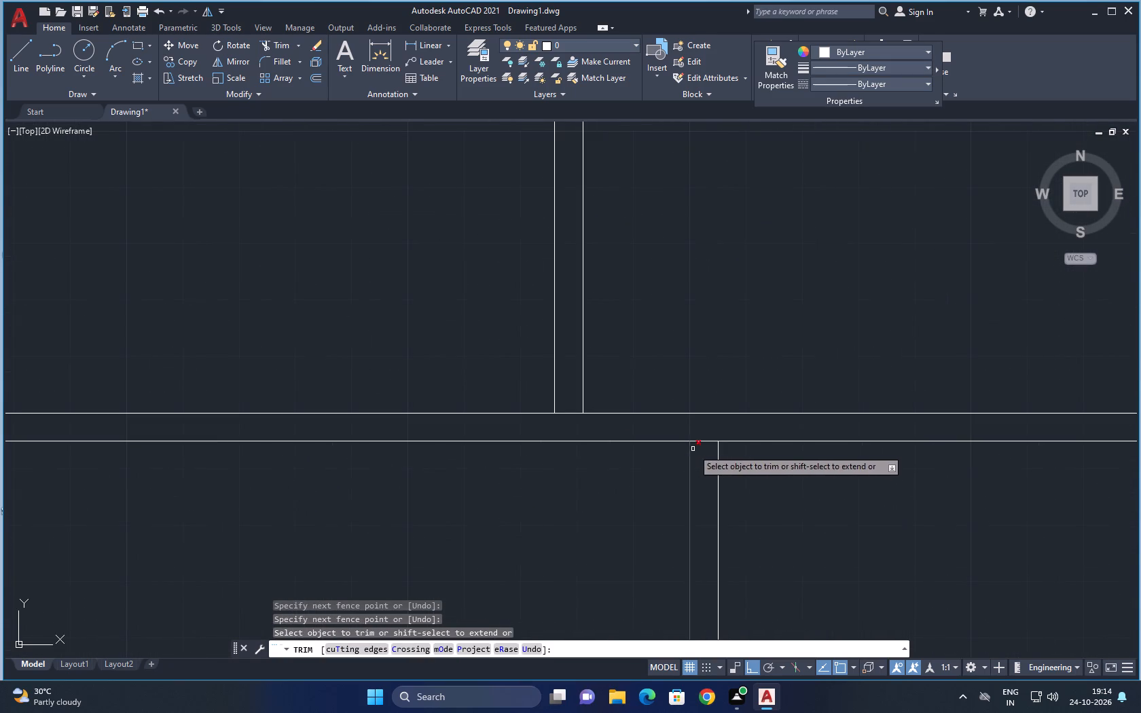
left_click(696, 447)
left_click(702, 435)
key("Escape")
scroll(658, 454, "down", 4)
middle_click_drag(591, 497, 647, 465)
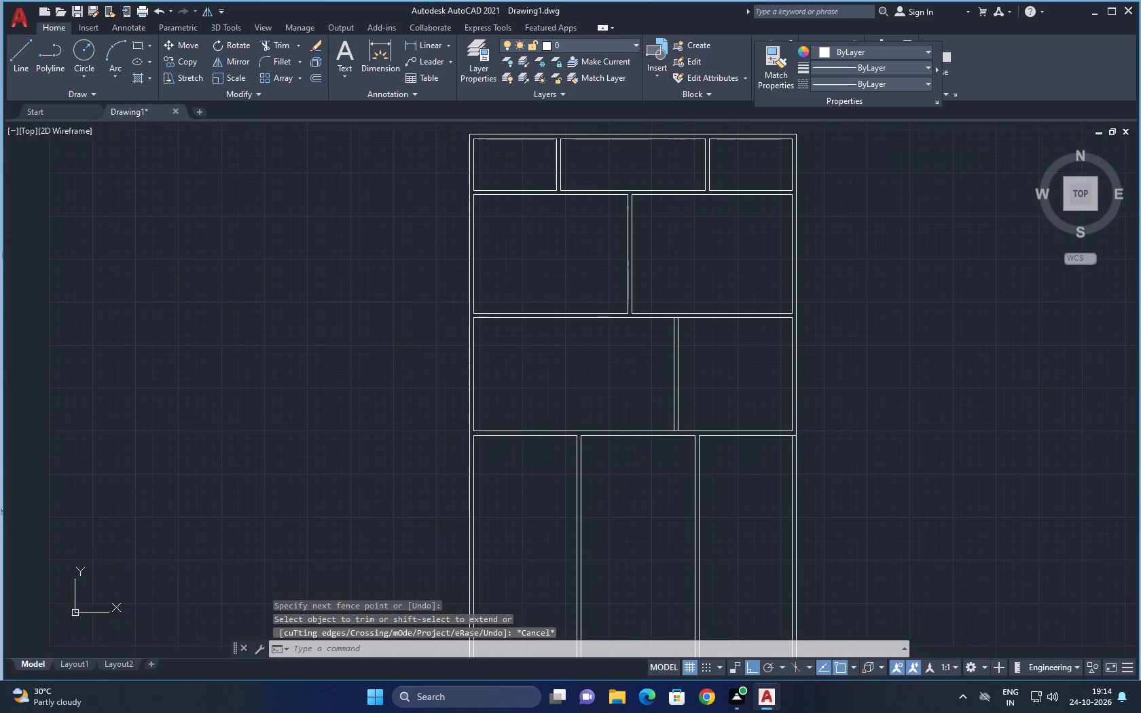
Offset the top line of the left room below the third cross wall 14' downward.
type("O 14'")
key("Return")
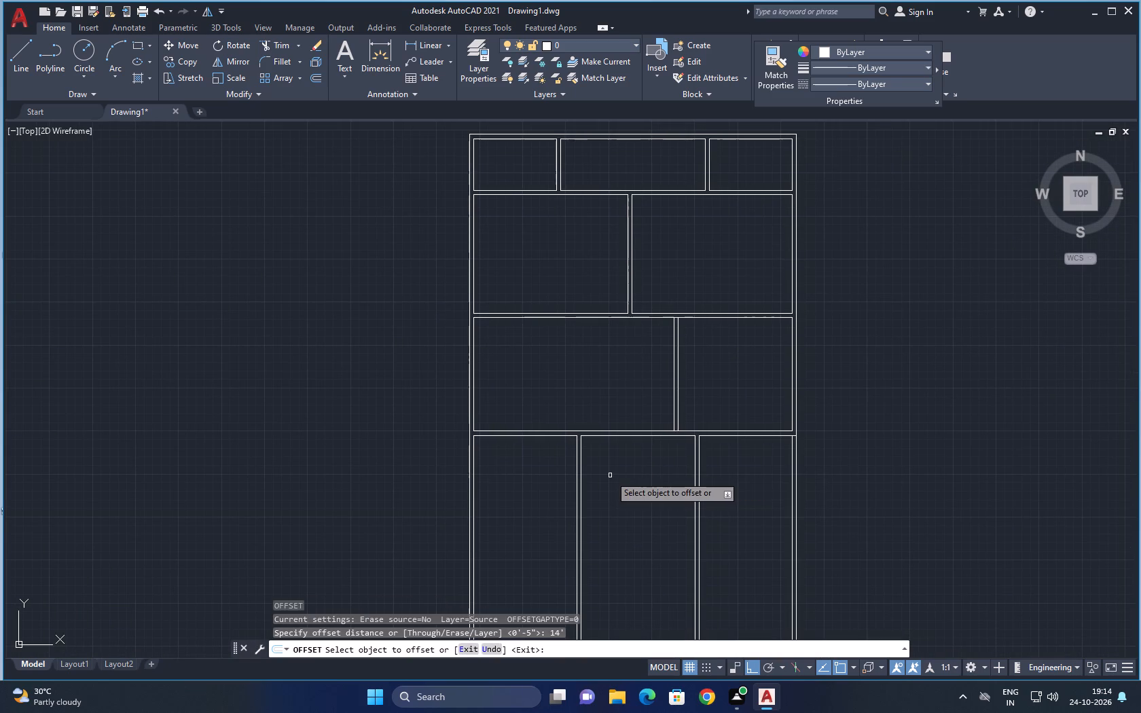
left_click(498, 435)
left_click_drag(505, 602, 512, 601)
left_click(492, 573)
key("space")
Offset both pieces of the top line of the middle room below the third cross wall 15' downward.
key("space")
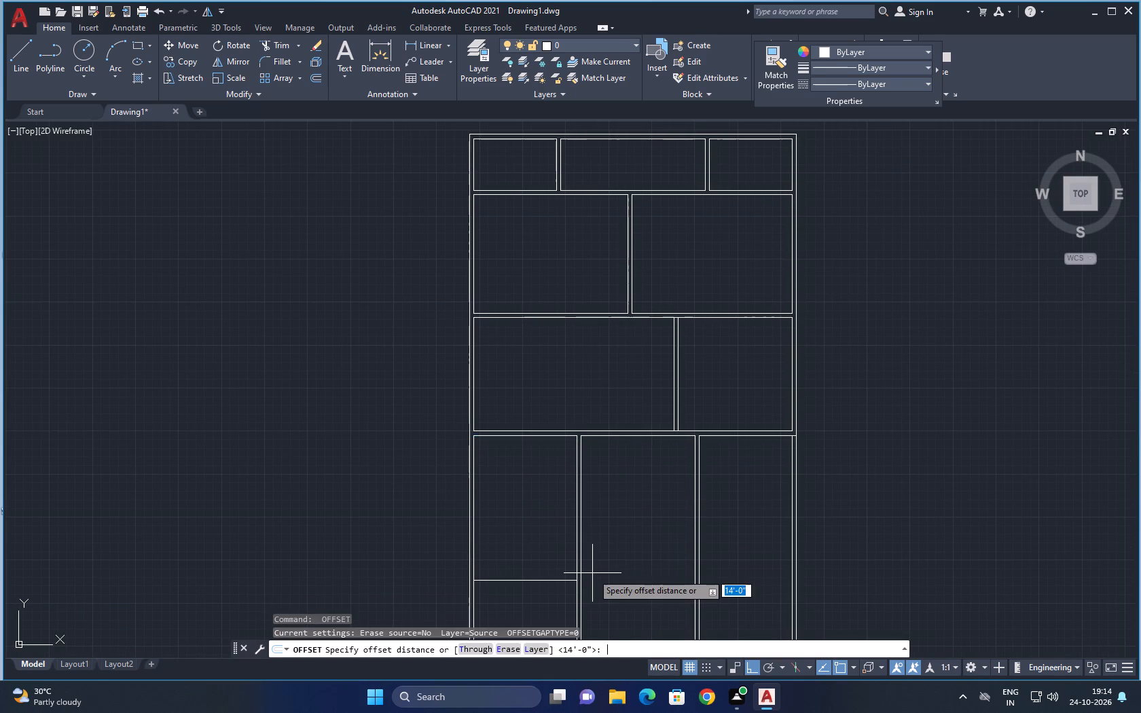
type("45")
key("BackSpace")
key("BackSpace")
type("15'")
key("Return")
left_click(638, 436)
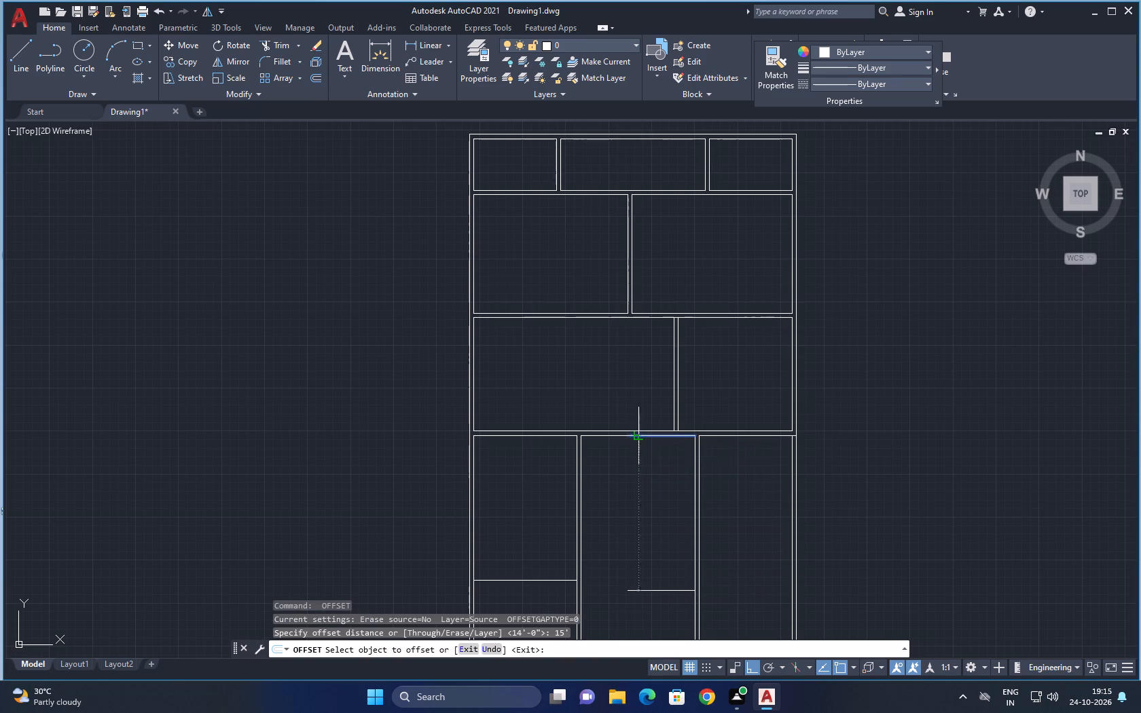
left_click_drag(630, 524, 622, 515)
left_click(609, 435)
left_click(587, 587)
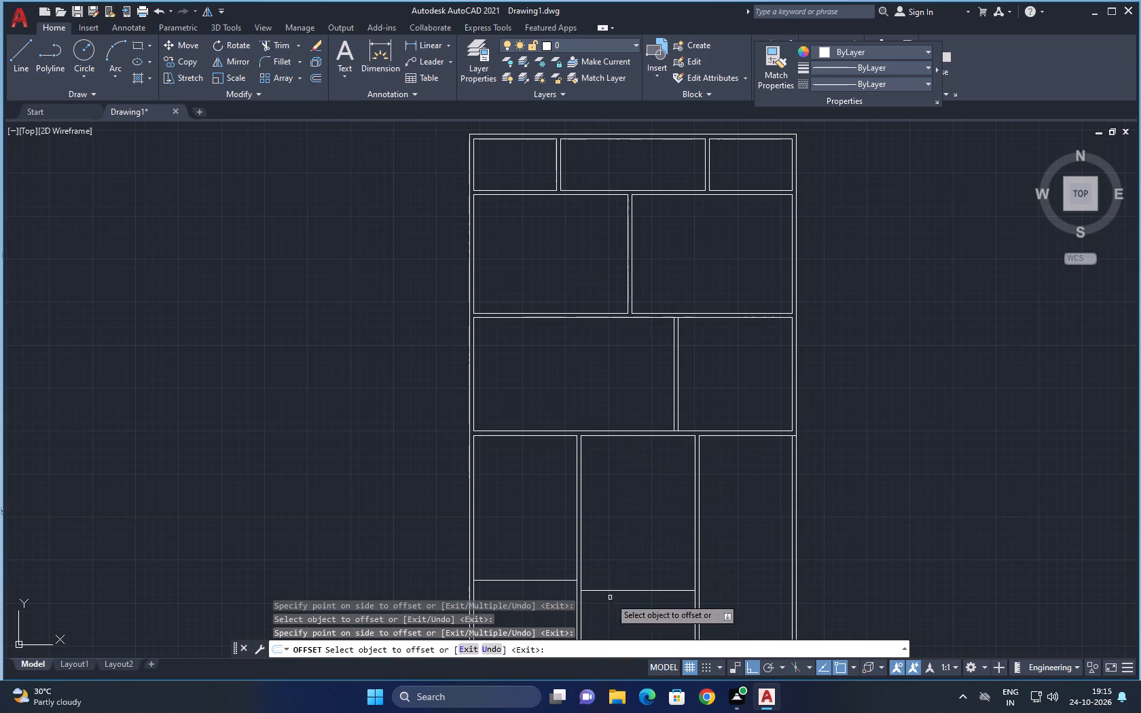
middle_click_drag(613, 627, 511, 522)
key("Escape")
Delete the left piece of the middle room's new bottom line and extend the remaining piece to the left partition.
left_click(501, 489)
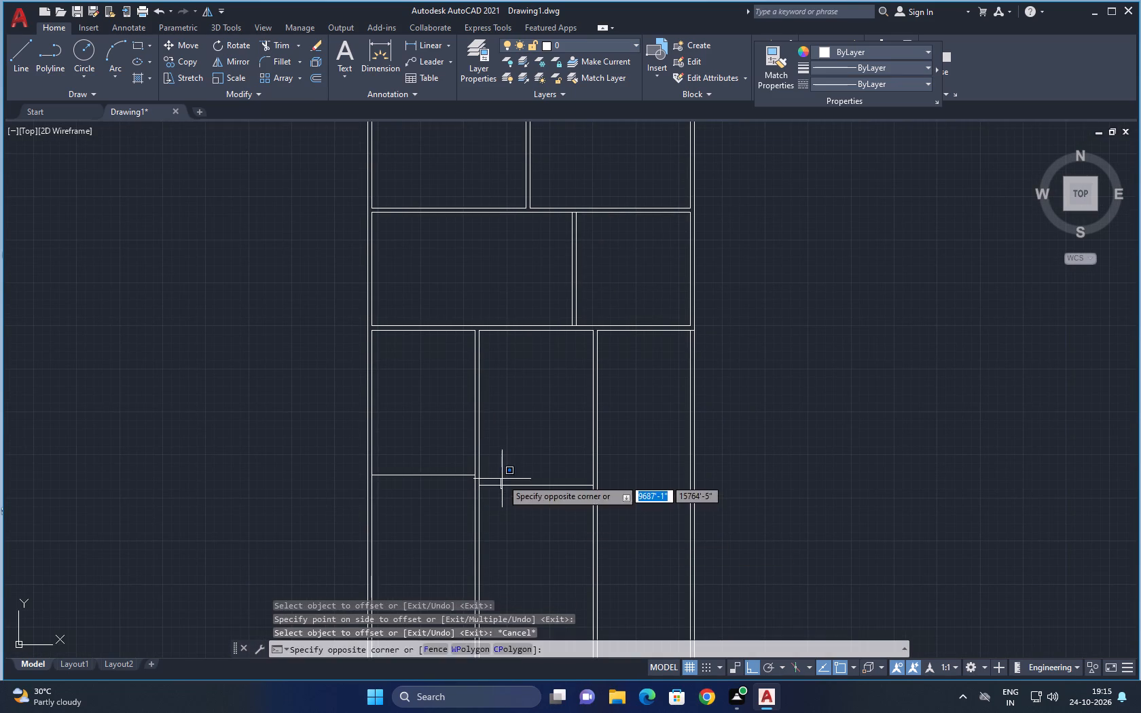
left_click(502, 479)
left_click(515, 486)
key("Delete")
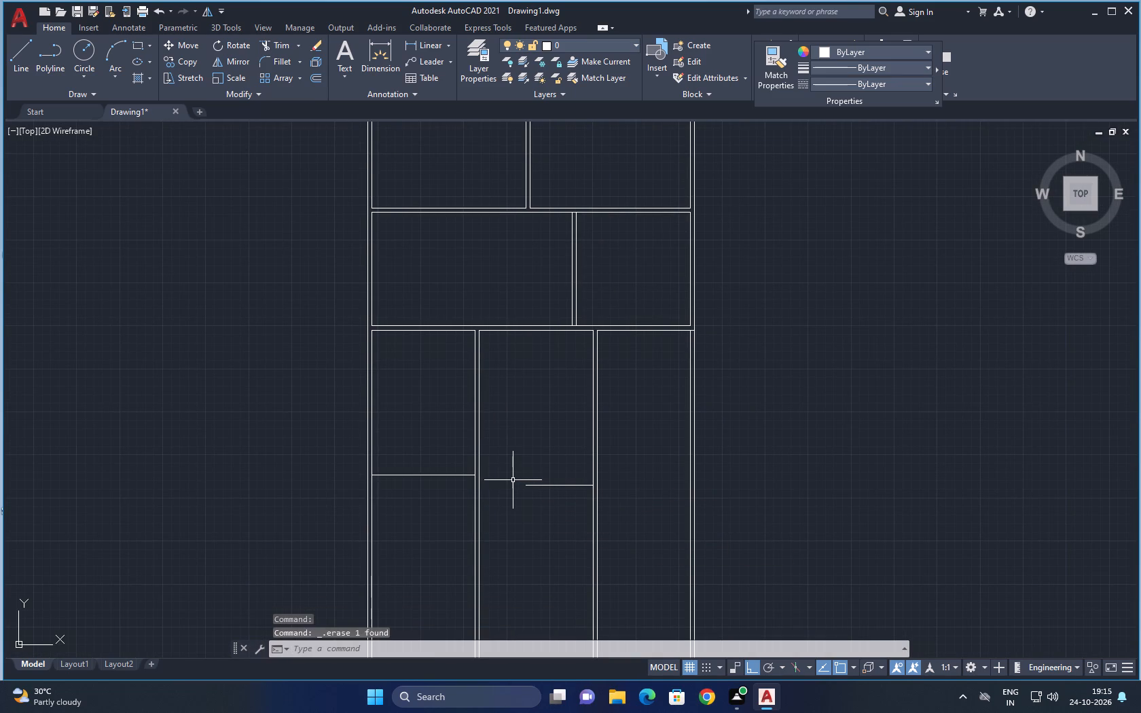
type("EX")
key("space")
left_click(542, 483)
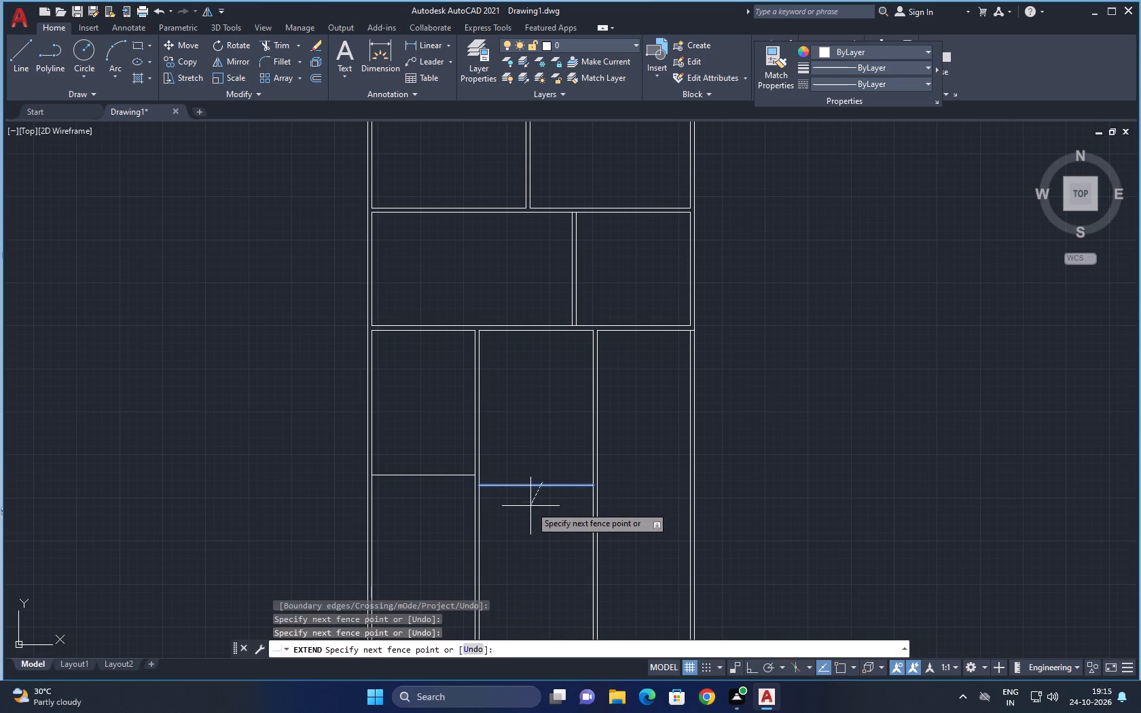
left_click(530, 506)
key("Escape")
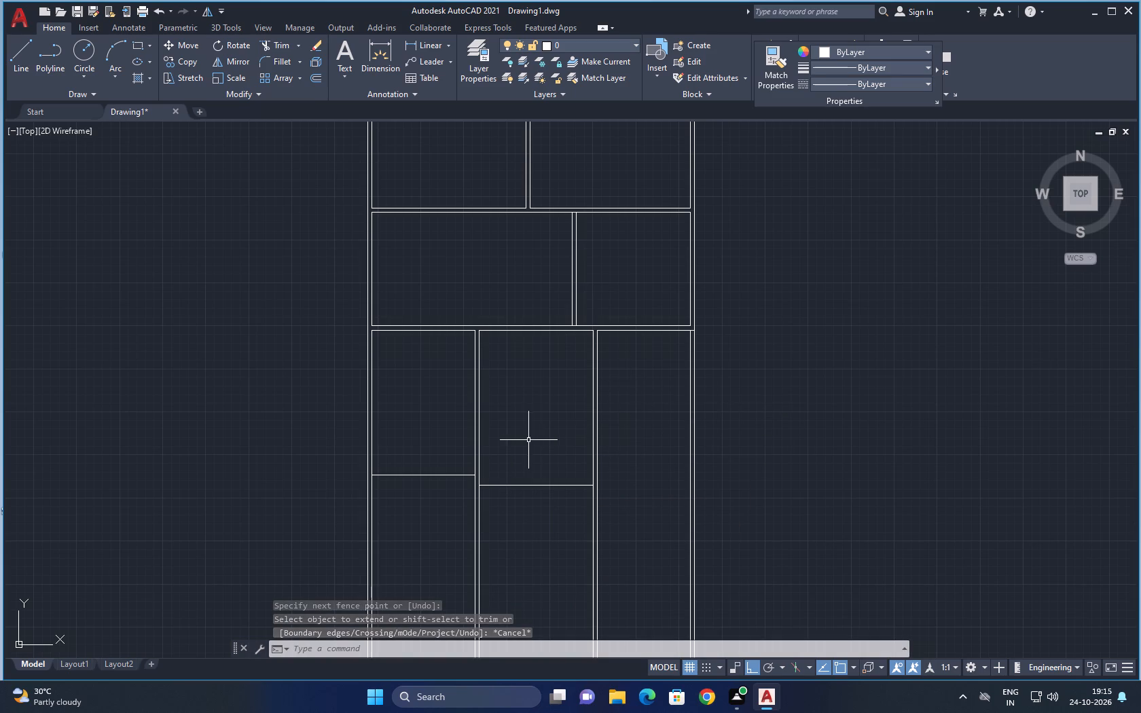
middle_click_drag(528, 439, 546, 448)
key("space")
key("Escape")
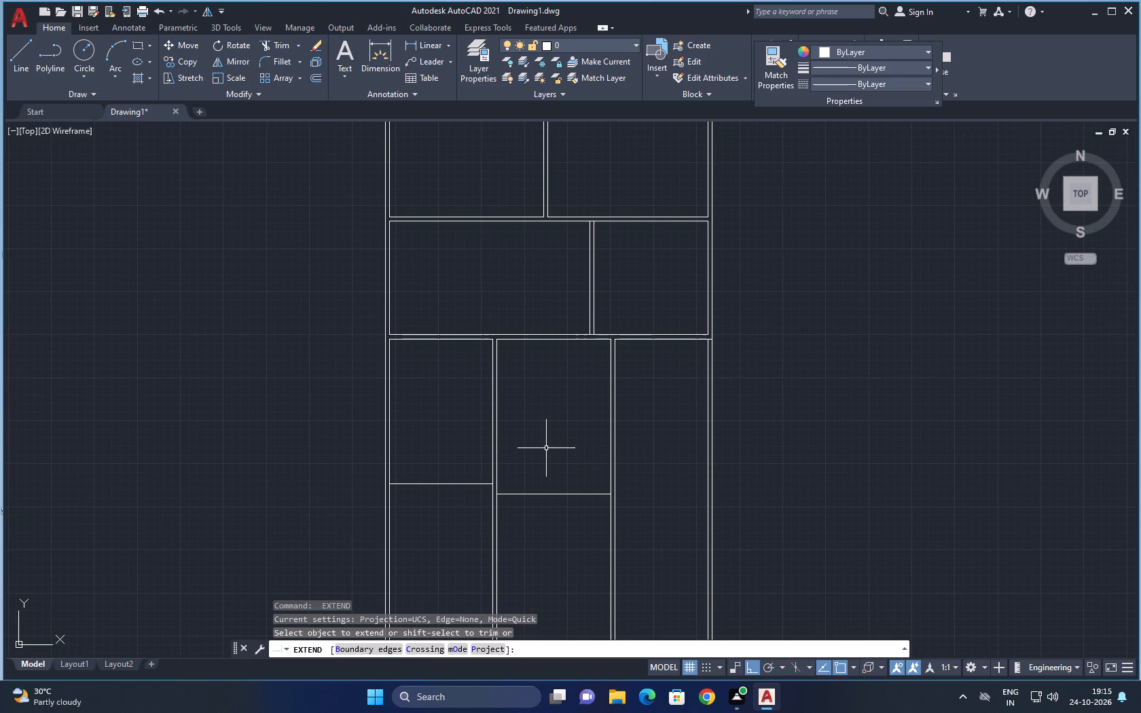
Offset the new bottom lines of the left and middle rooms 5" downward to form their walls.
type("O 5\"")
key("Return")
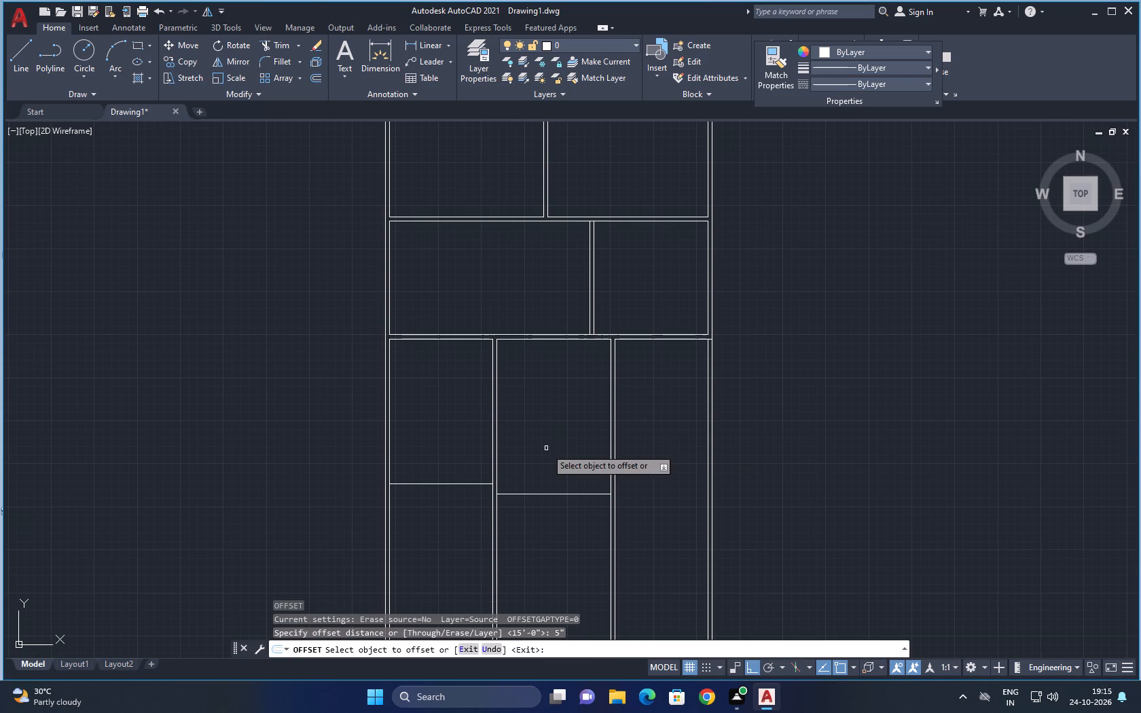
left_click(484, 483)
left_click(477, 508)
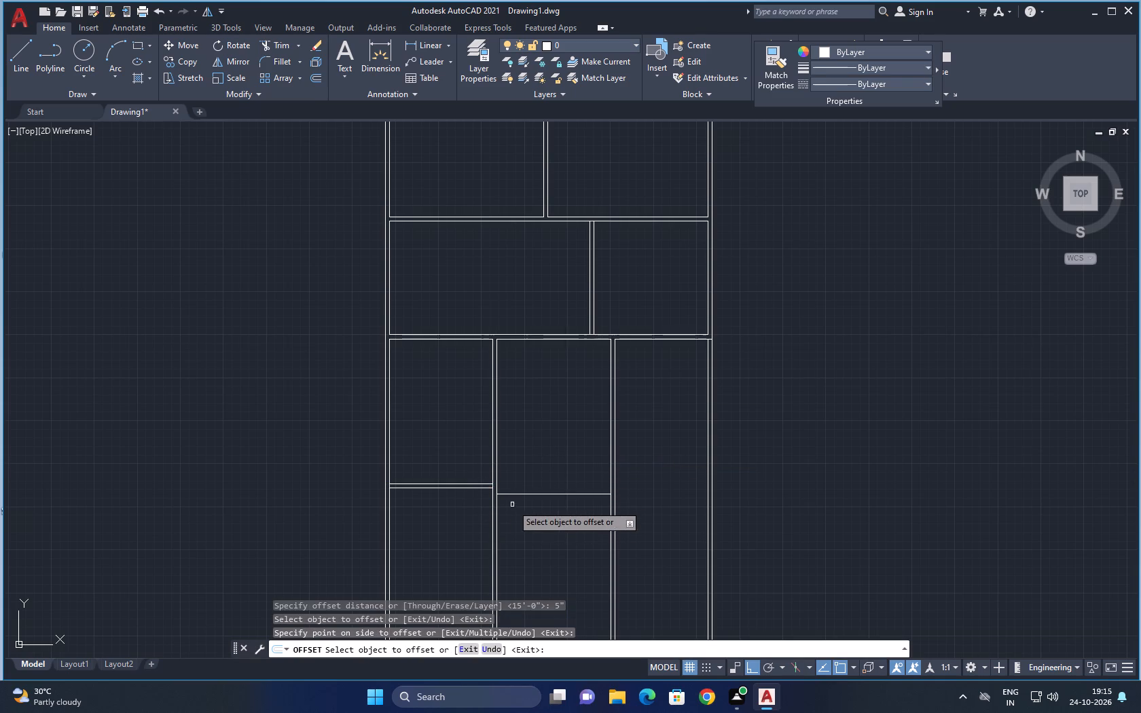
left_click(525, 496)
left_click(529, 521)
middle_click_drag(561, 507, 625, 486)
key("Escape")
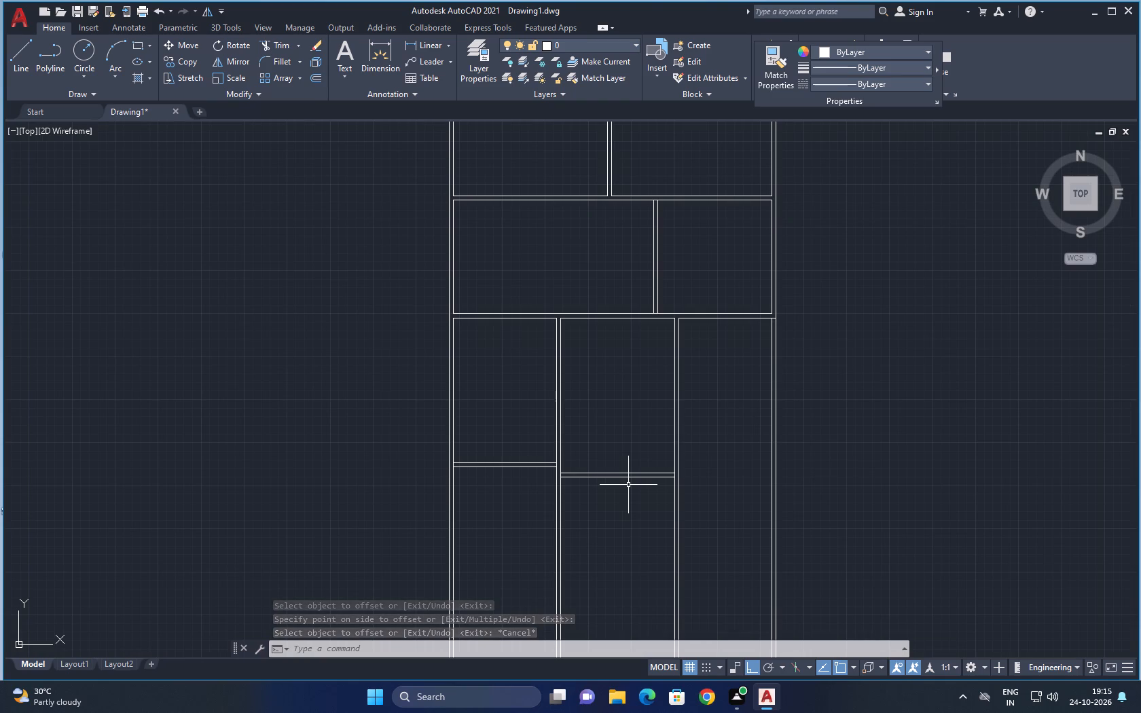
Offset the lower line of the middle room's bottom wall 6' downward.
type("O")
key("space")
type("6'")
key("Return")
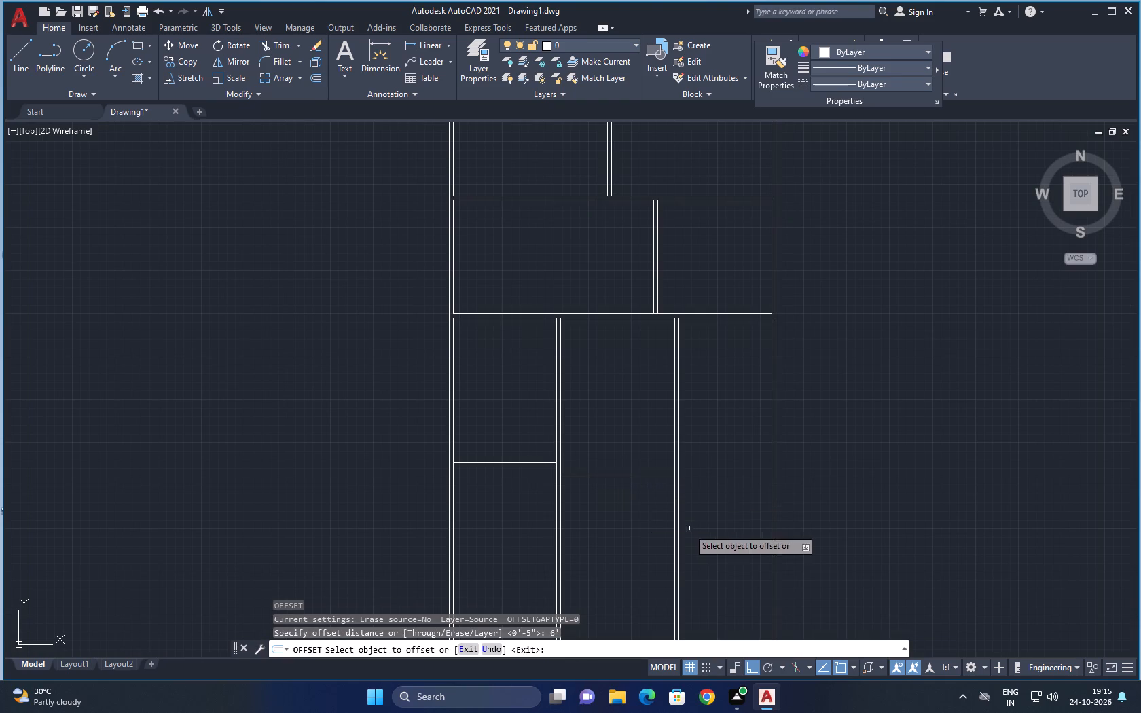
left_click(642, 477)
left_click(609, 571)
middle_click_drag(627, 591, 630, 579)
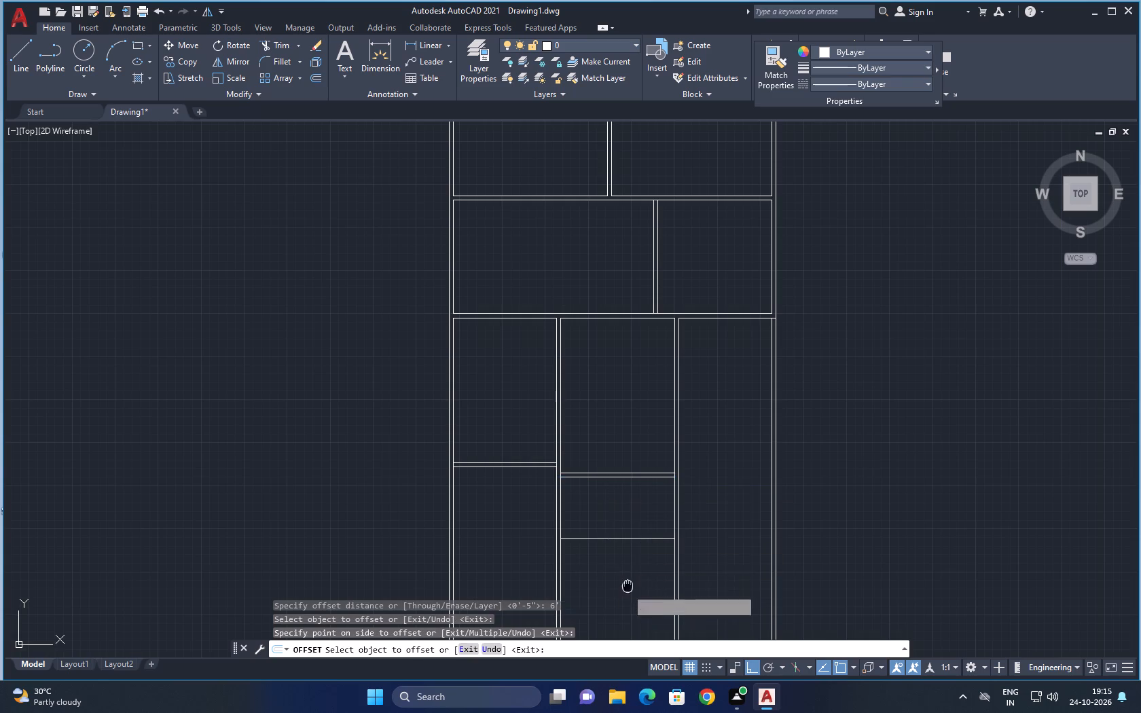
middle_click_drag(630, 579, 632, 572)
key("Escape")
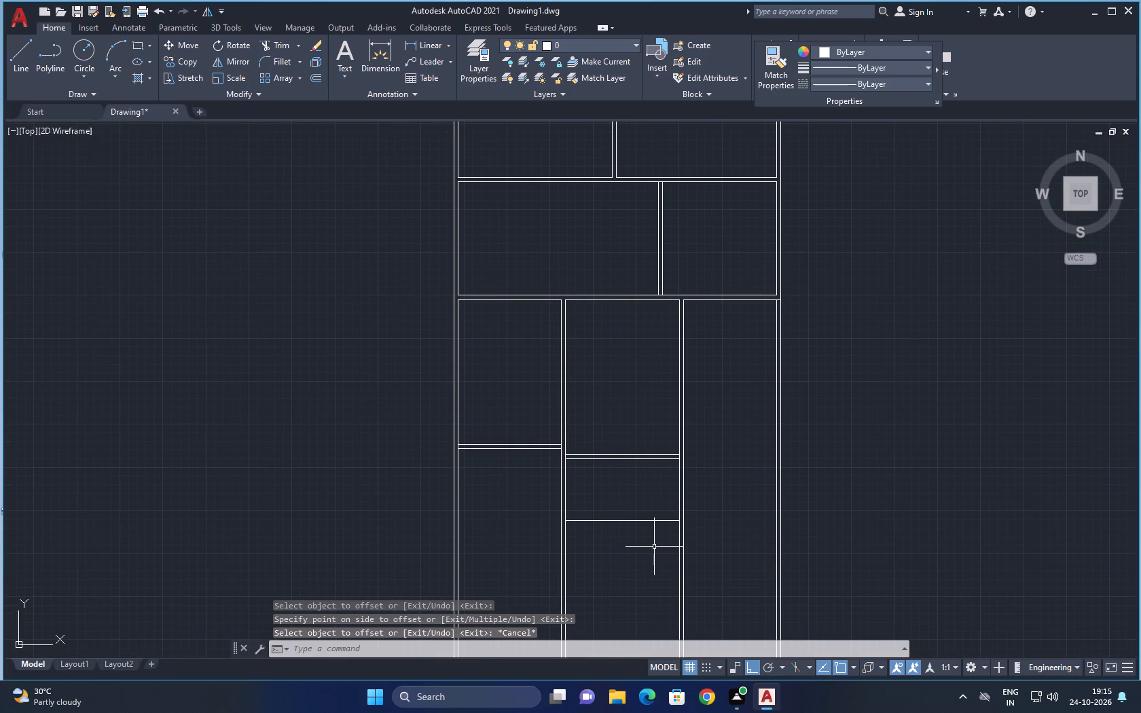
Extend the new lowest line across both partitions to the outer lines of the left and right walls.
key("x")
key("Escape")
type("EX")
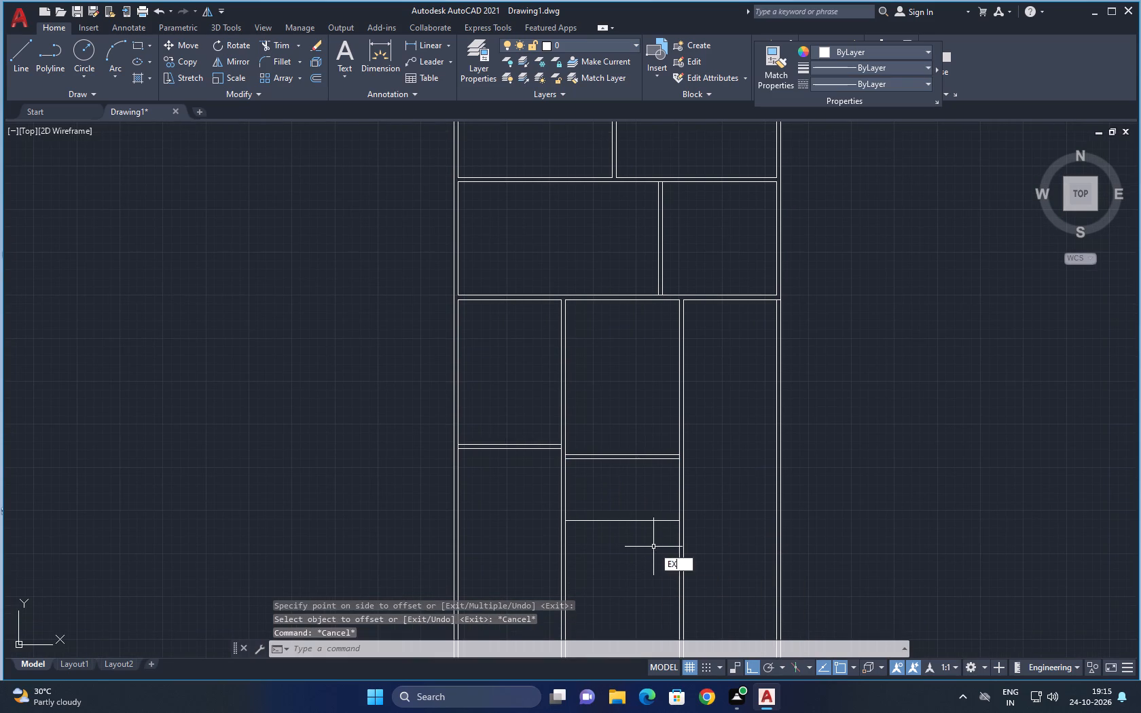
key("space")
left_click(614, 549)
left_click(597, 500)
left_click(637, 553)
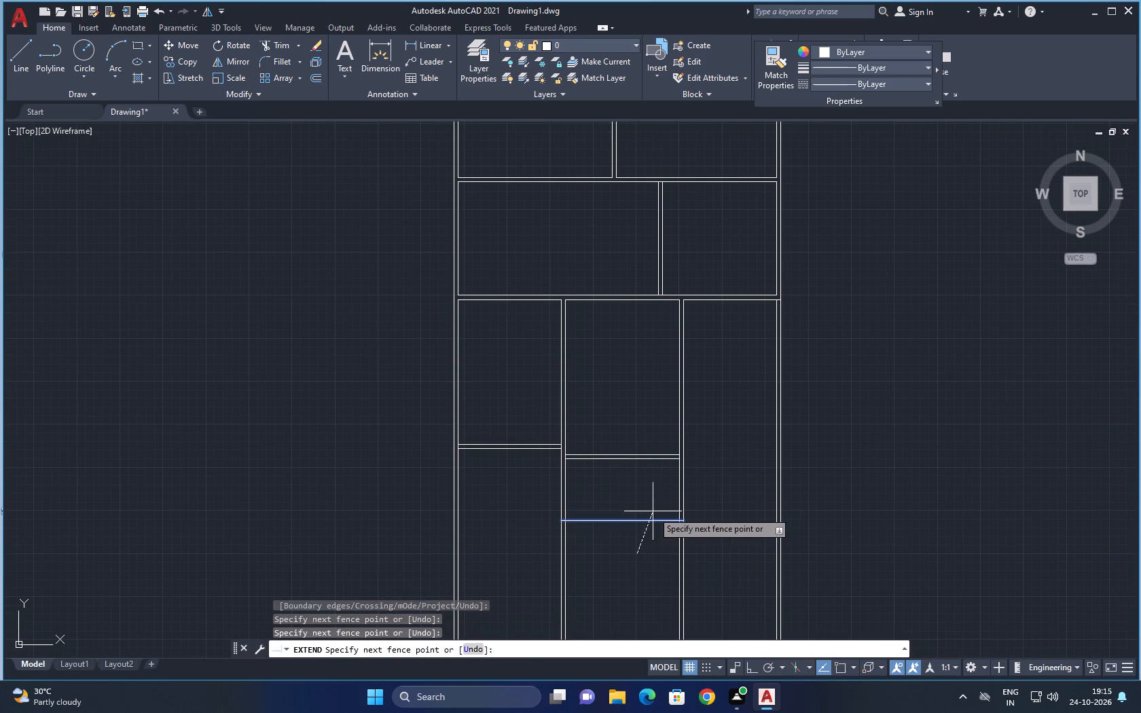
left_click(653, 511)
left_click(649, 525)
left_click(655, 520)
left_click(613, 527)
left_click(594, 515)
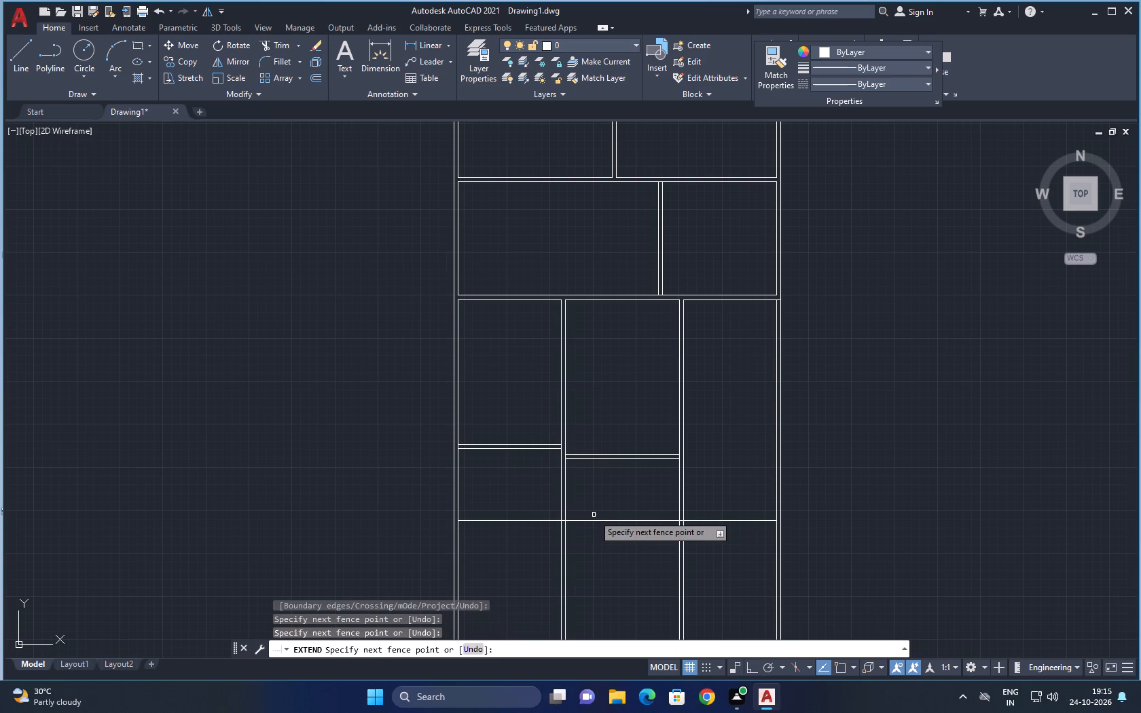
left_click(594, 530)
left_click(576, 519)
left_click(746, 538)
left_click(745, 512)
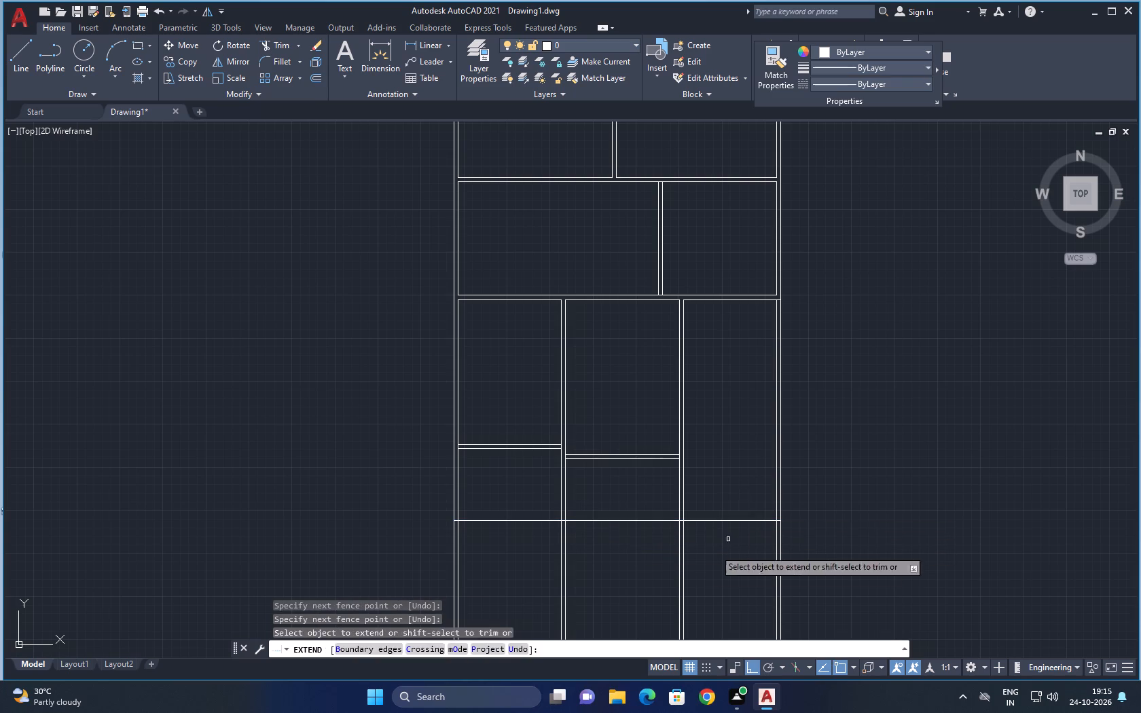
key("Escape")
Trim all the vertical wall and partition lines that run below the plan's lowest horizontal line.
type("TR")
key("space")
left_click(353, 568)
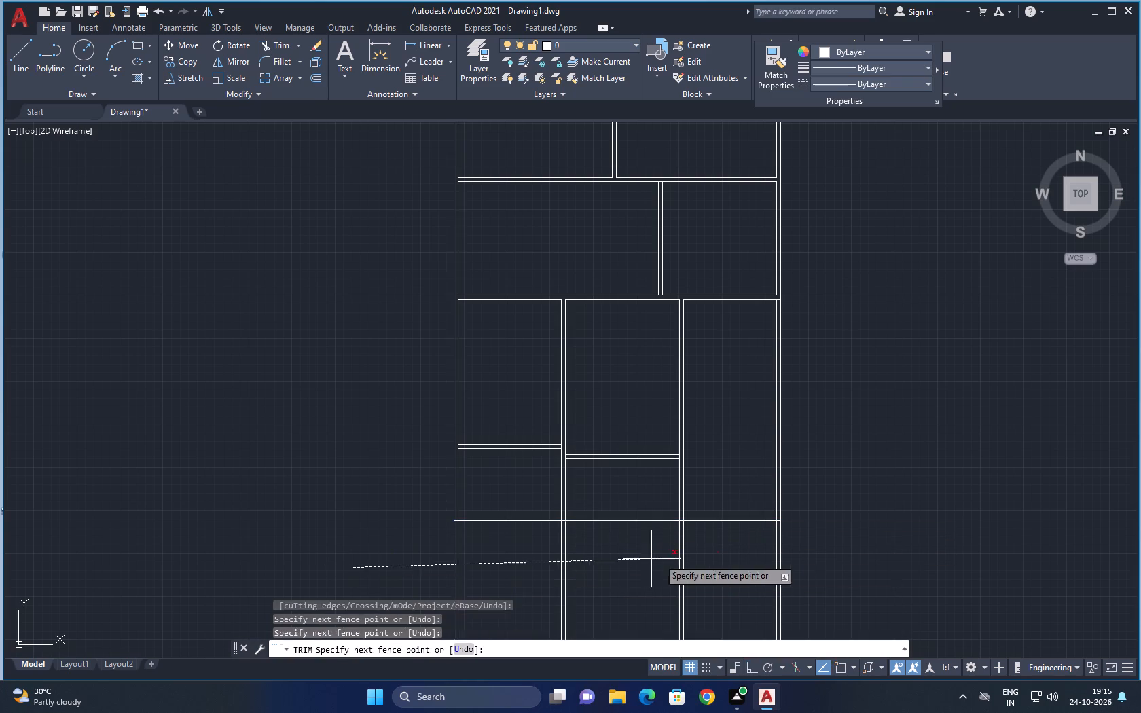
left_click(833, 561)
key("Escape")
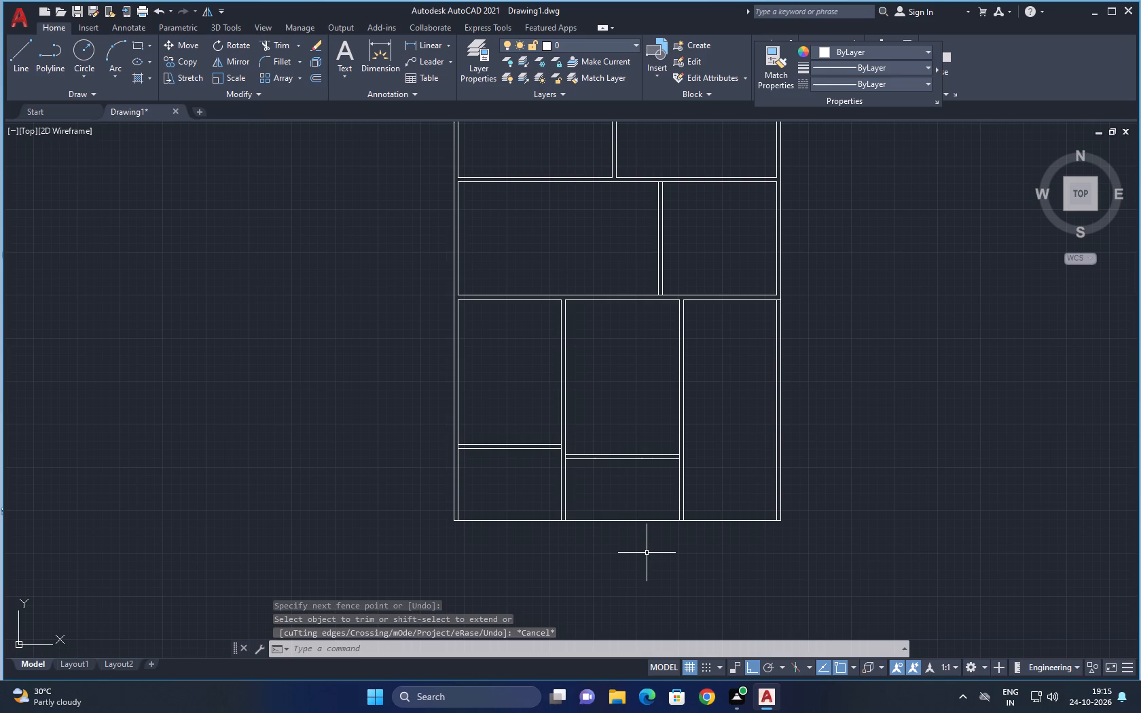
Review the room layout of the whole floor plan.
middle_click_drag(671, 467, 668, 496)
scroll(668, 498, "down", 1)
middle_click_drag(664, 488, 637, 537)
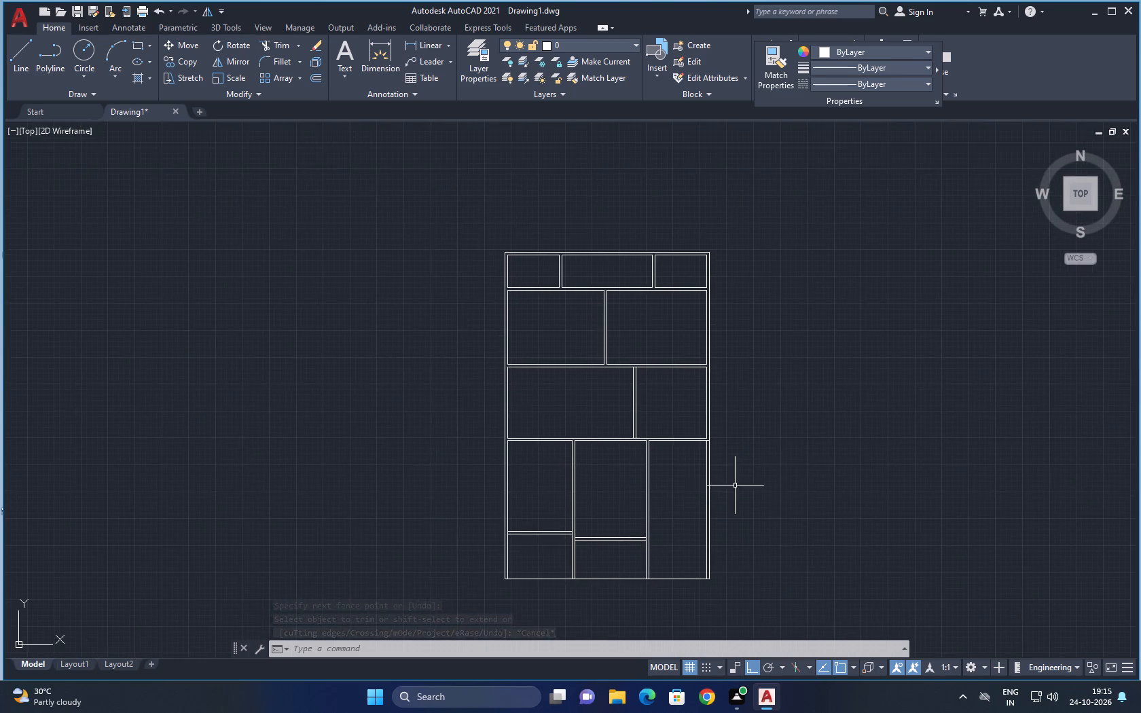
middle_click_drag(795, 486, 783, 443)
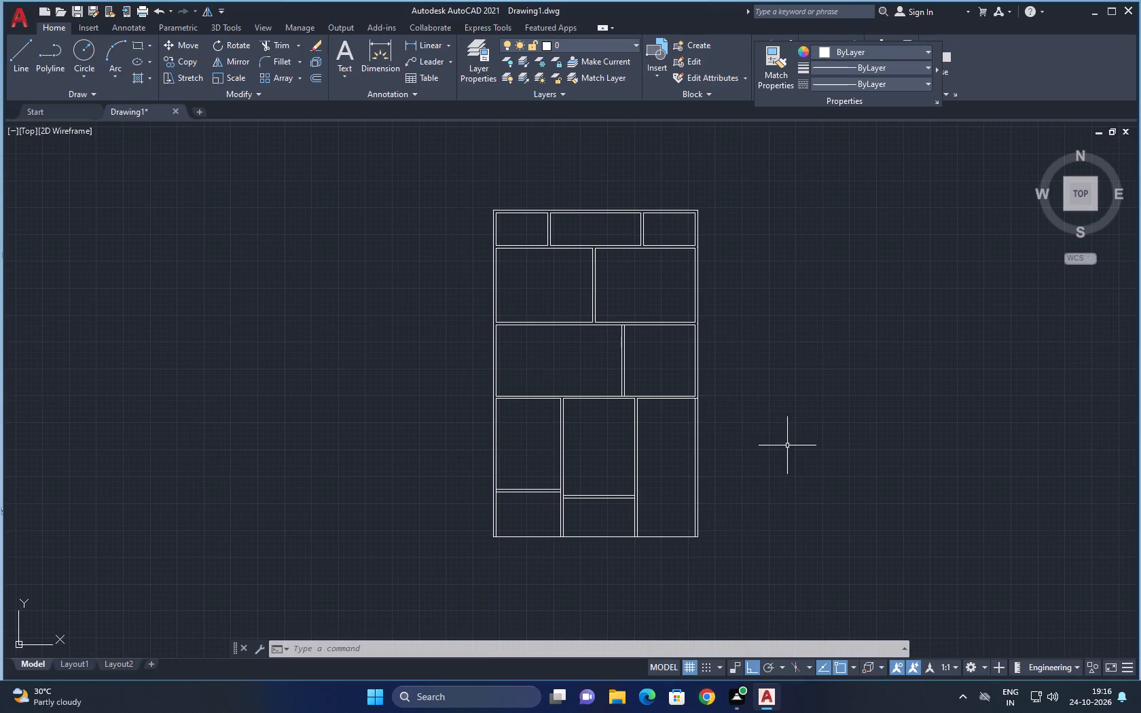
middle_click_drag(788, 451, 739, 454)
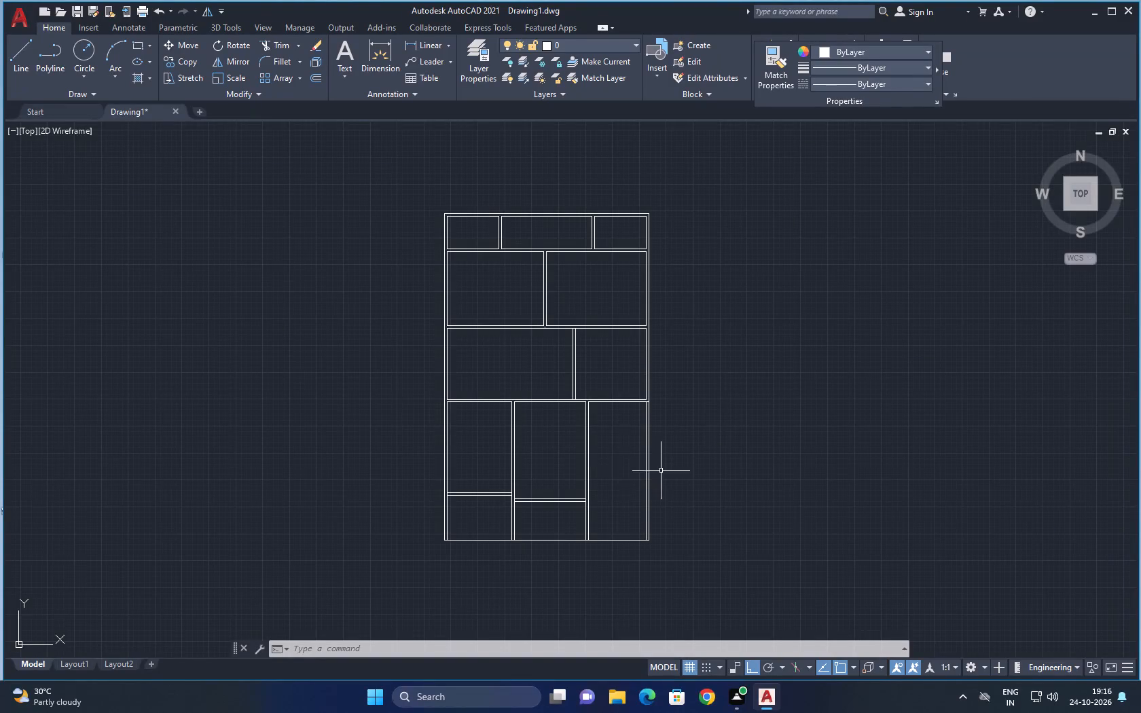
middle_click(617, 458)
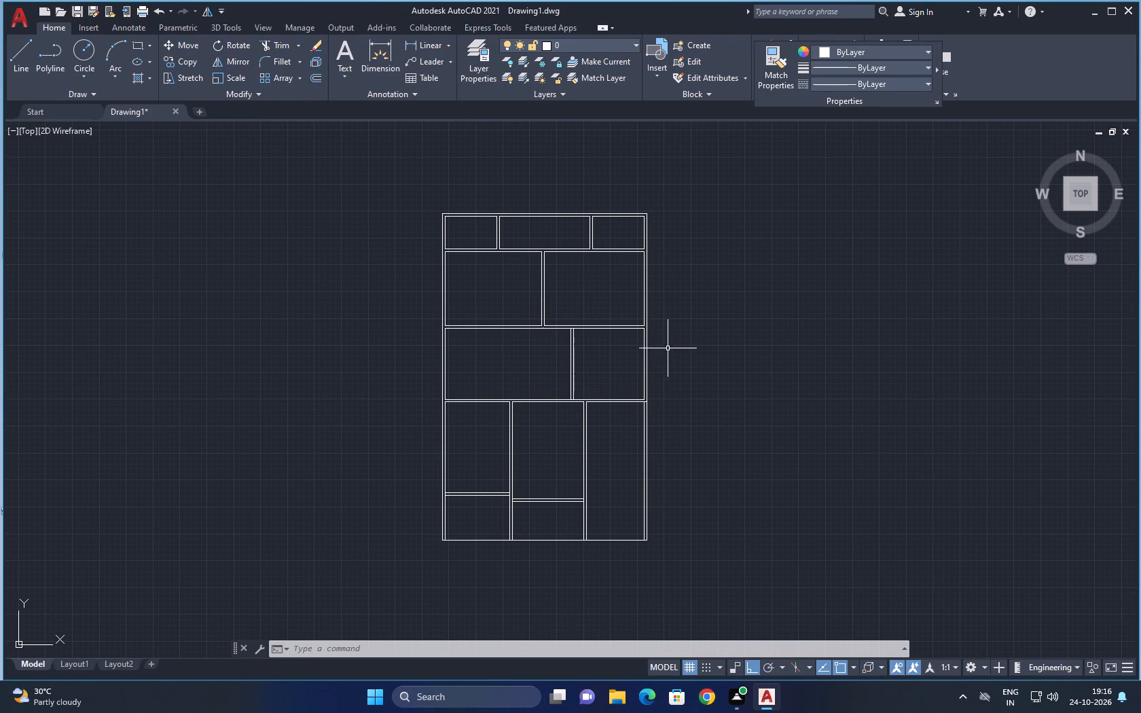
middle_click_drag(568, 368, 560, 335)
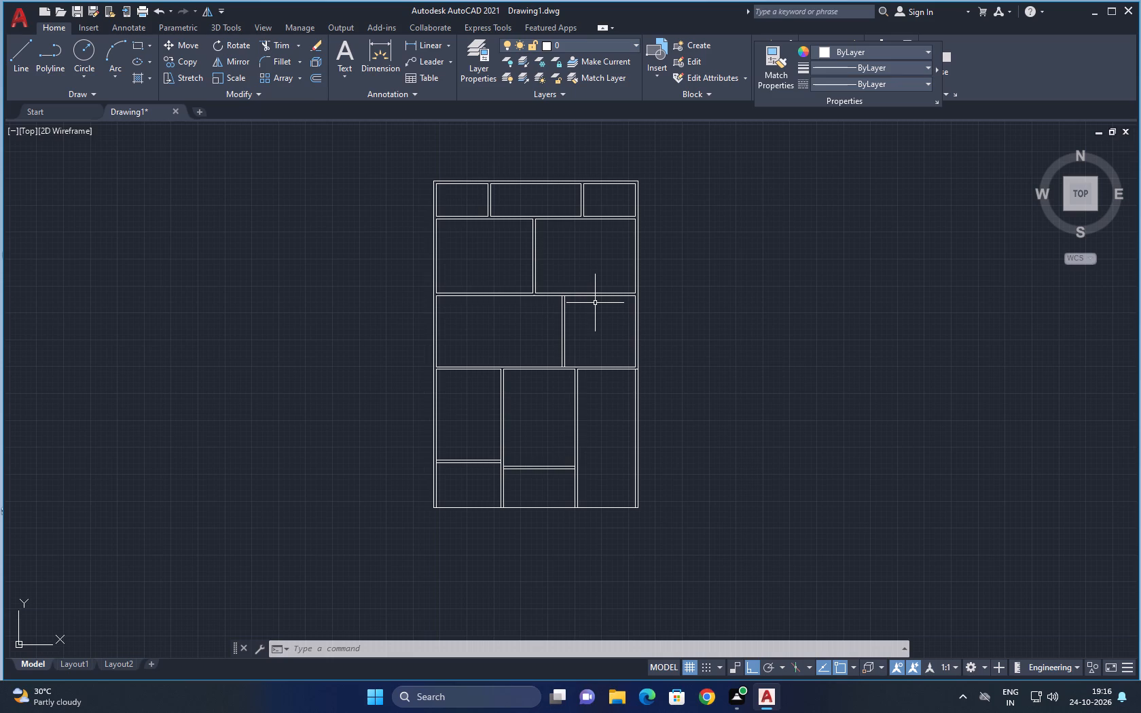
middle_click_drag(477, 326, 474, 340)
scroll(475, 304, "up", 1)
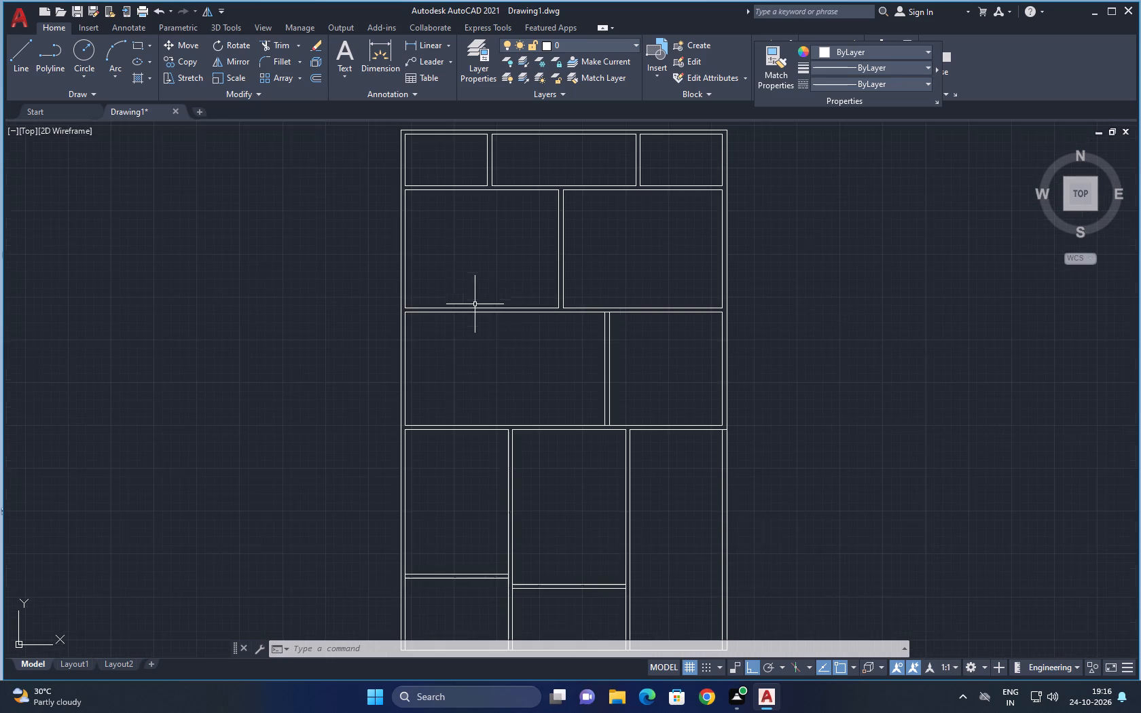
middle_click_drag(522, 325, 478, 371)
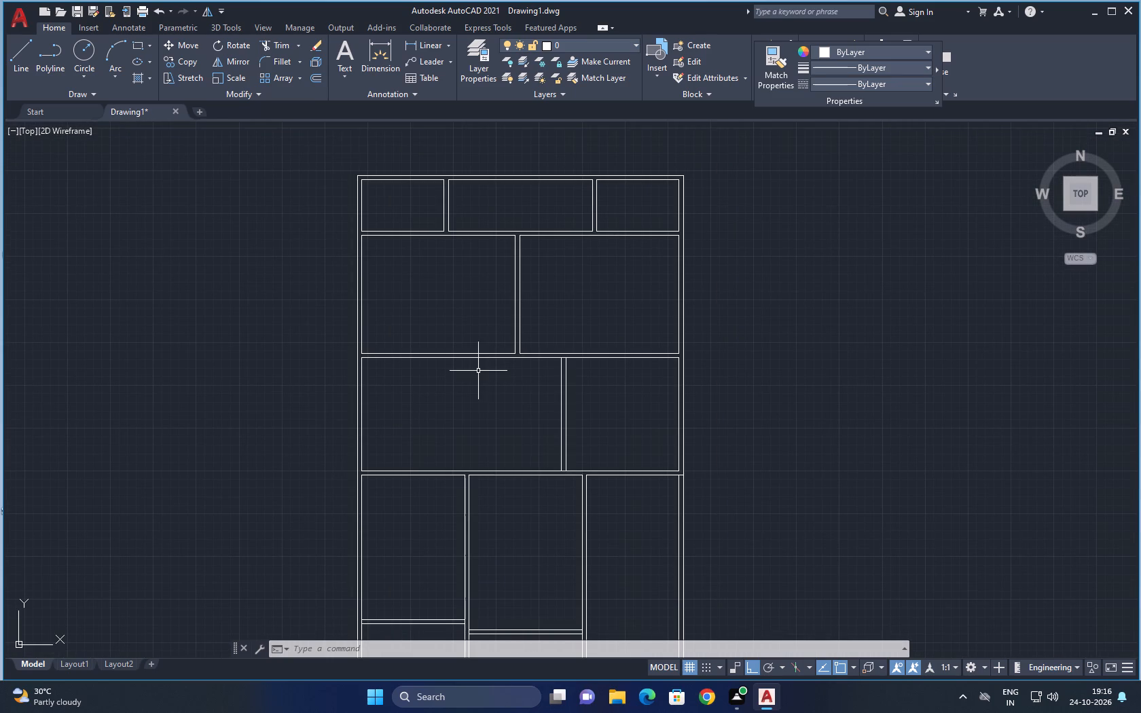
Trim the horizontal wall lines between the two faces of the third-row partition at its upper and lower ends.
middle_click_drag(478, 399, 443, 352)
middle_click_drag(494, 404, 476, 374)
middle_click_drag(480, 483, 458, 439)
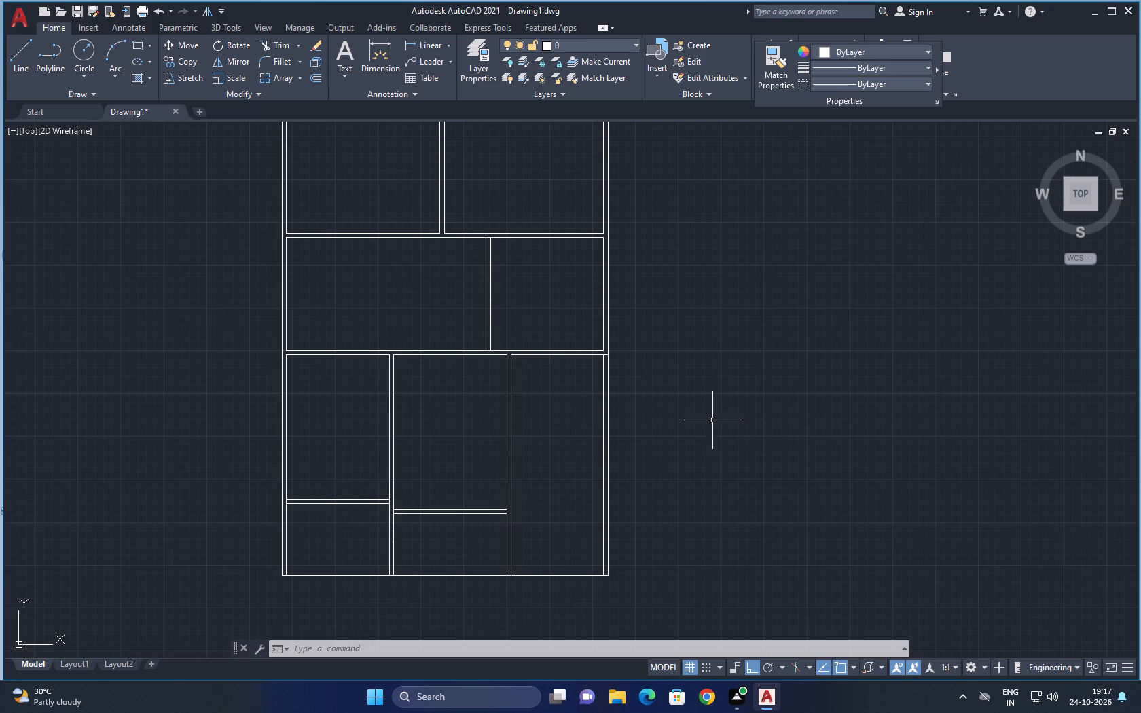
middle_click_drag(515, 424, 520, 496)
middle_click_drag(539, 418, 532, 491)
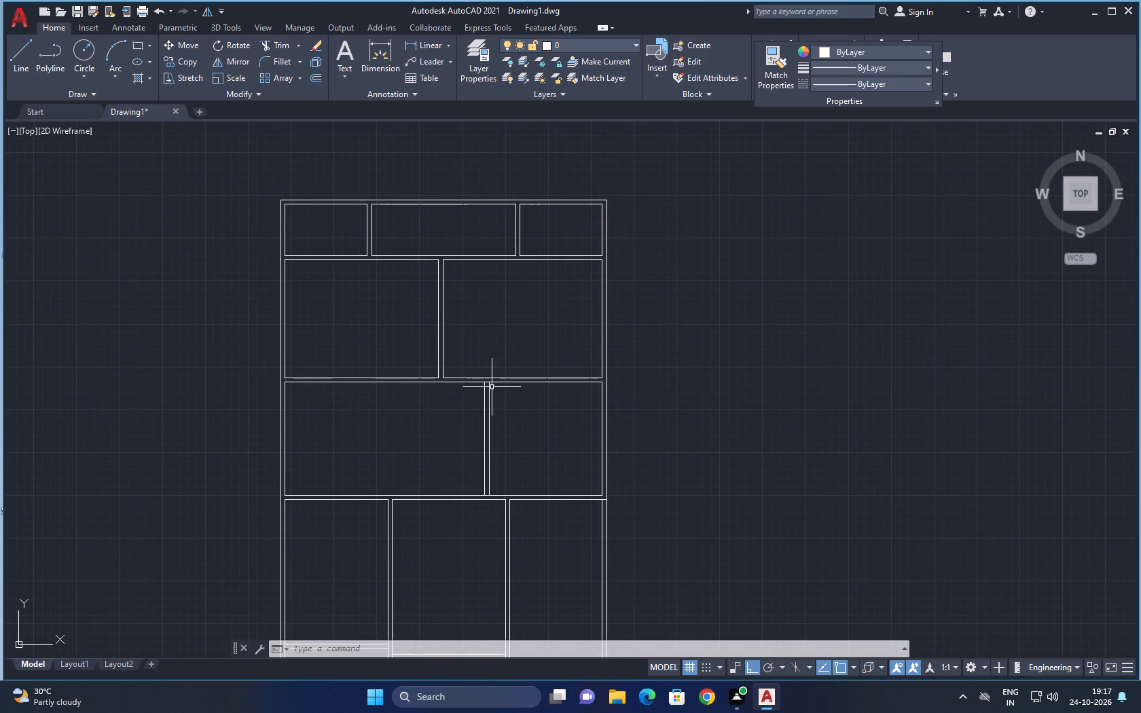
type("T")
key("space")
scroll(471, 401, "up", 2)
key("Escape")
type("TR")
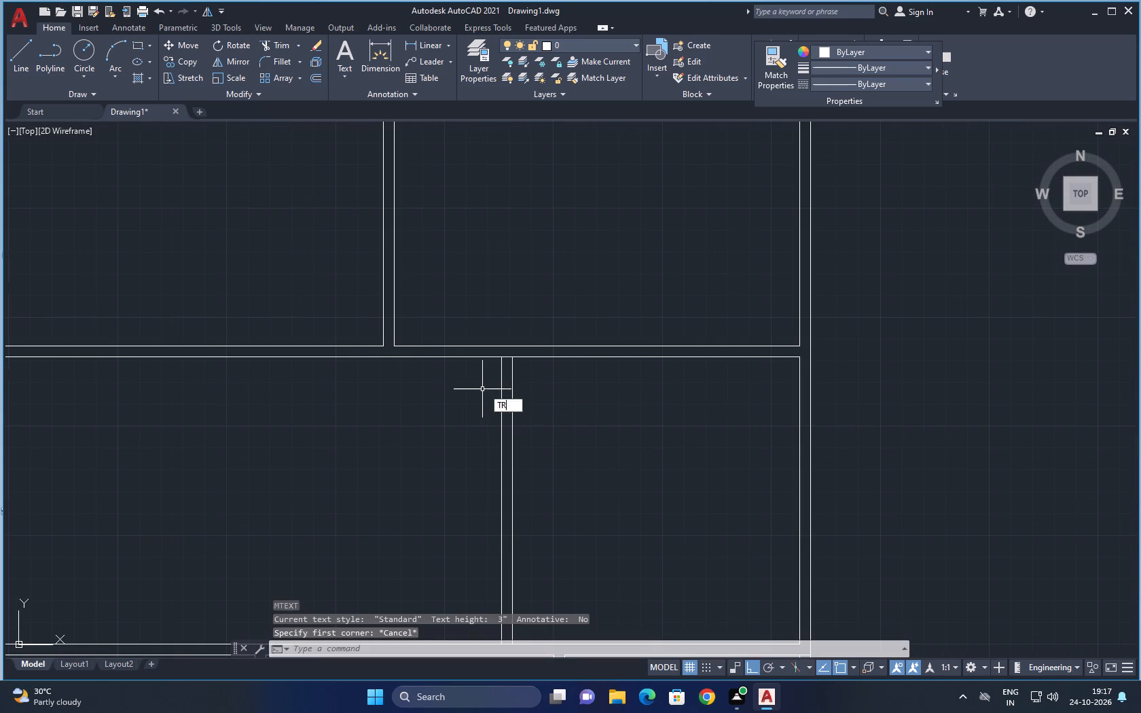
key("space")
scroll(488, 369, "up", 2)
left_click(520, 344)
left_click(523, 335)
scroll(541, 337, "down", 3)
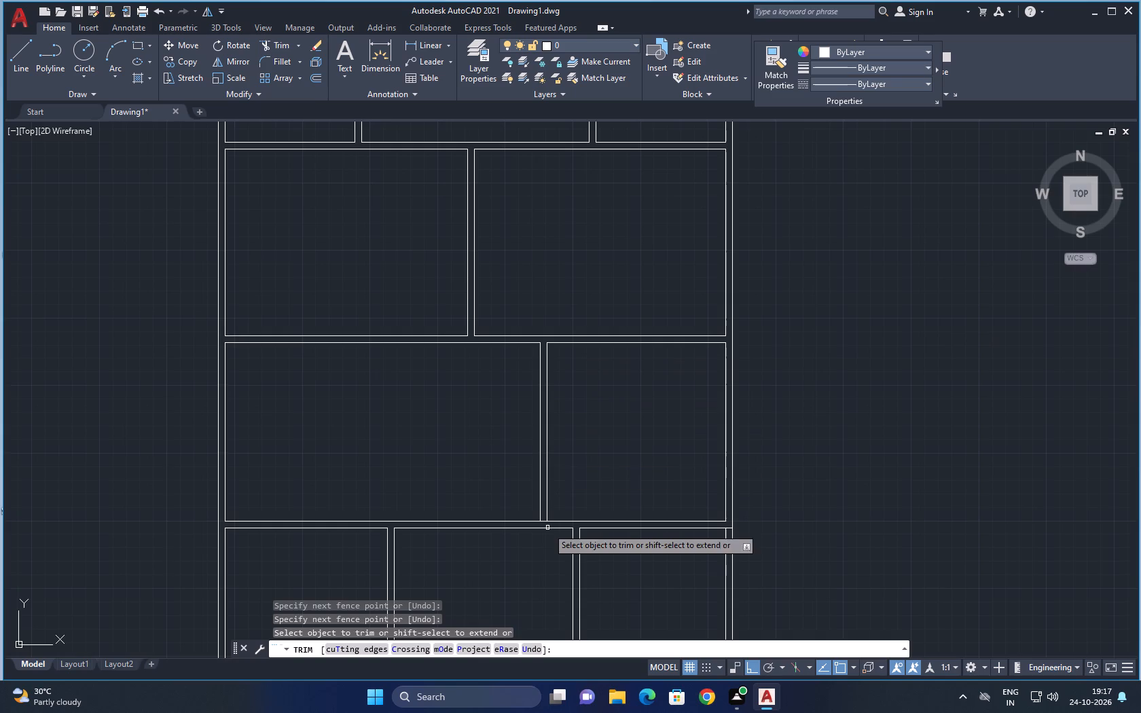
scroll(542, 533, "up", 2)
left_click(540, 513)
key("Escape")
scroll(591, 496, "down", 4)
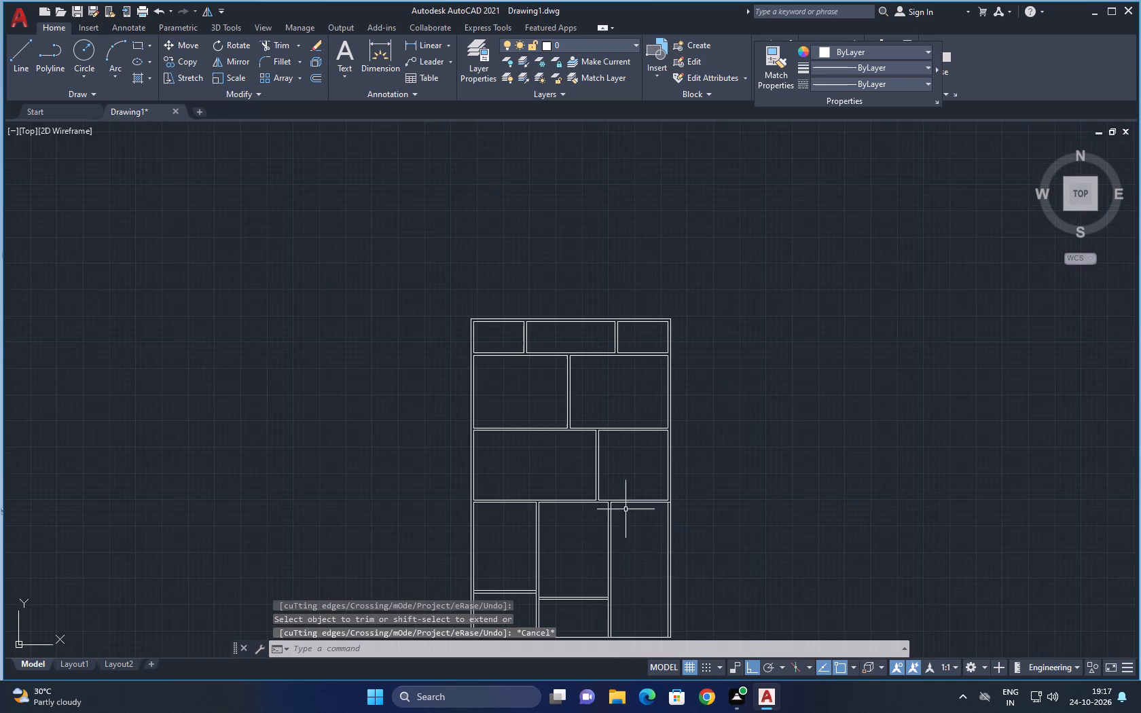
Draw a jamb line across the wall below the top-left room, tracked 6" left of that room's lower-right corner.
middle_click_drag(637, 470, 581, 294)
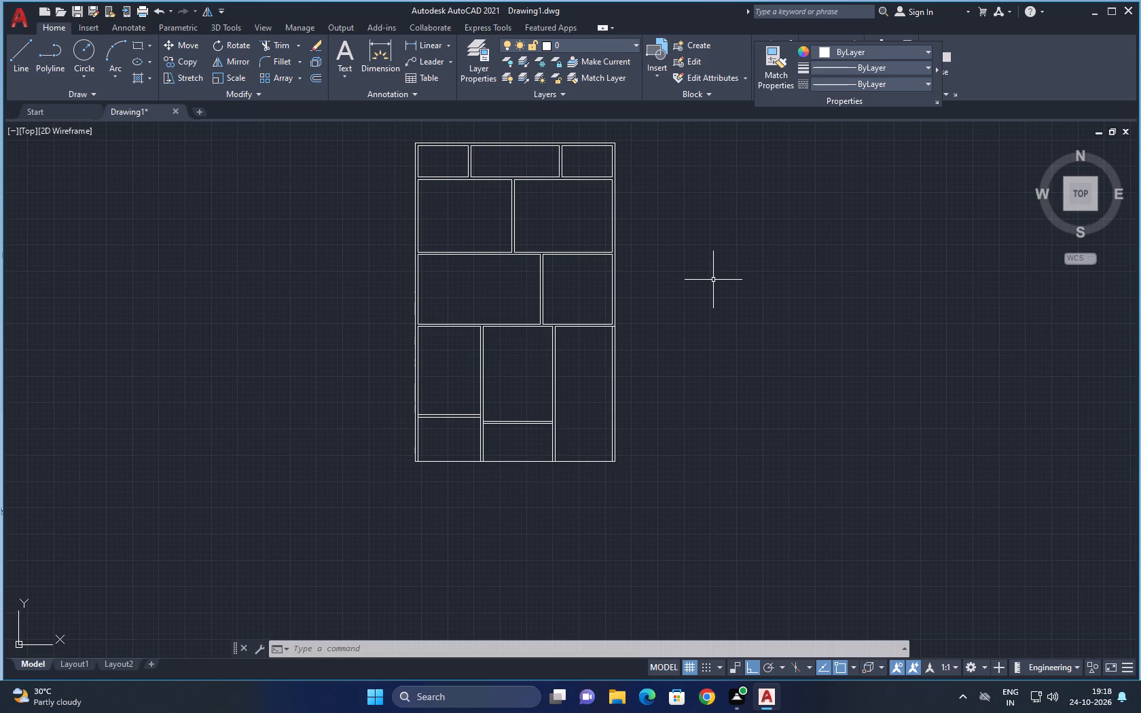
middle_click_drag(623, 270, 667, 306)
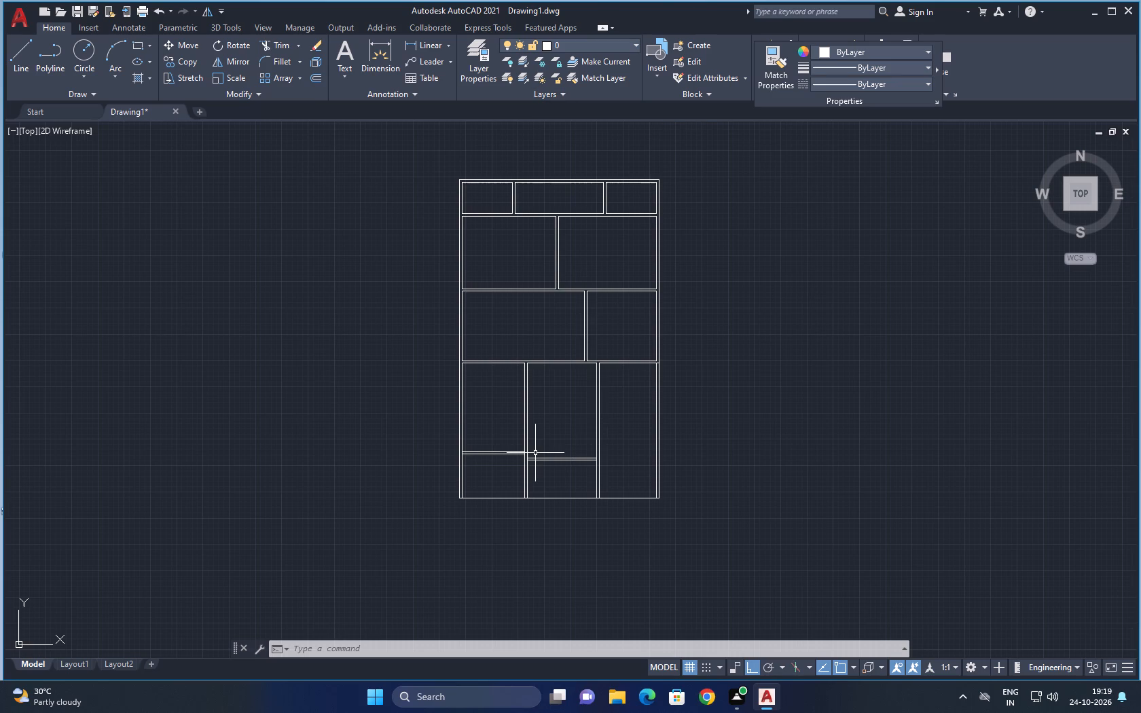
scroll(495, 258, "up", 2)
middle_click_drag(516, 230, 505, 327)
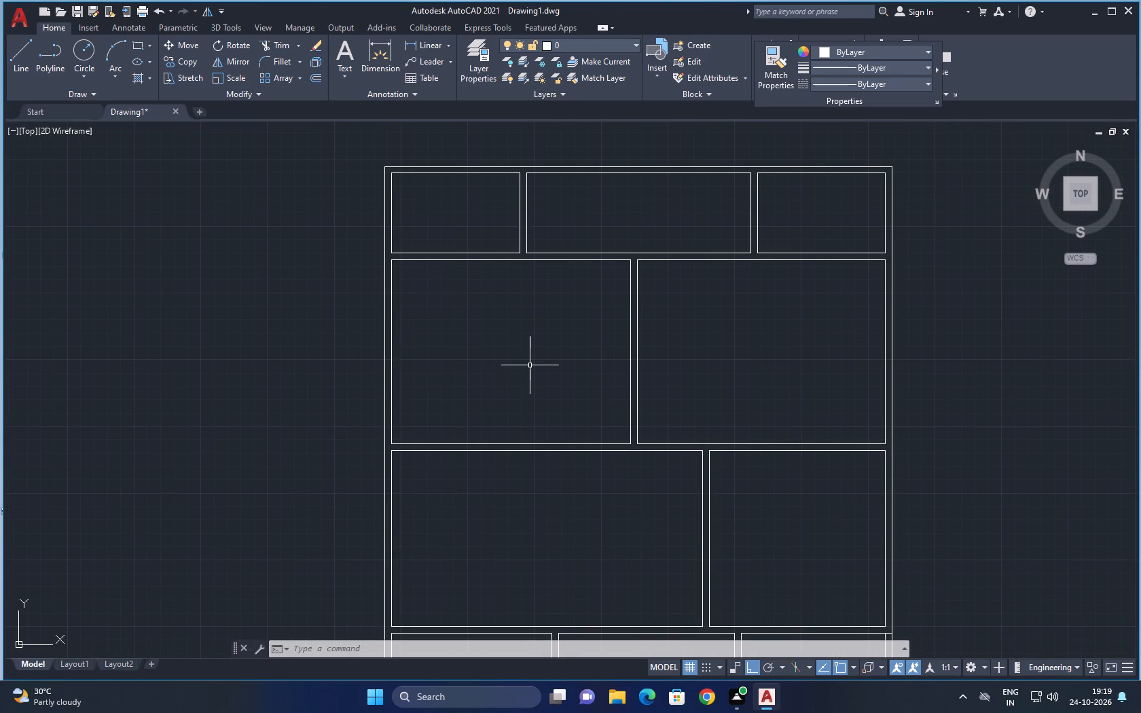
type("L")
key("space")
type("TK")
key("space")
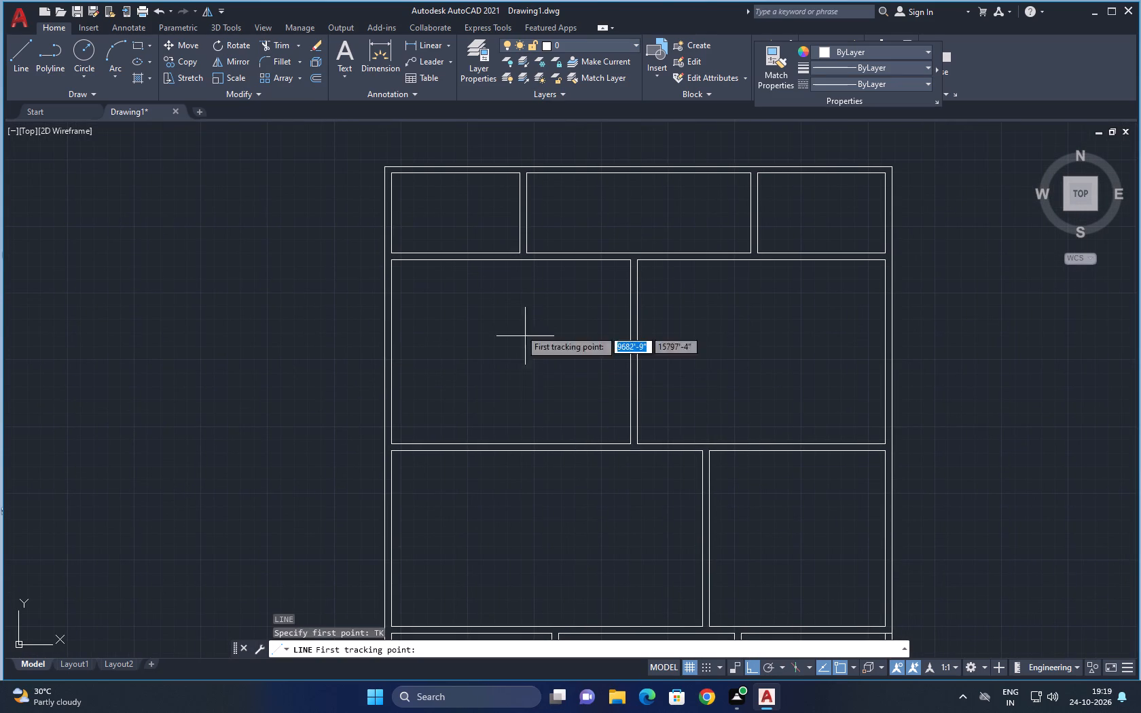
scroll(499, 263, "up", 1)
left_click(526, 244)
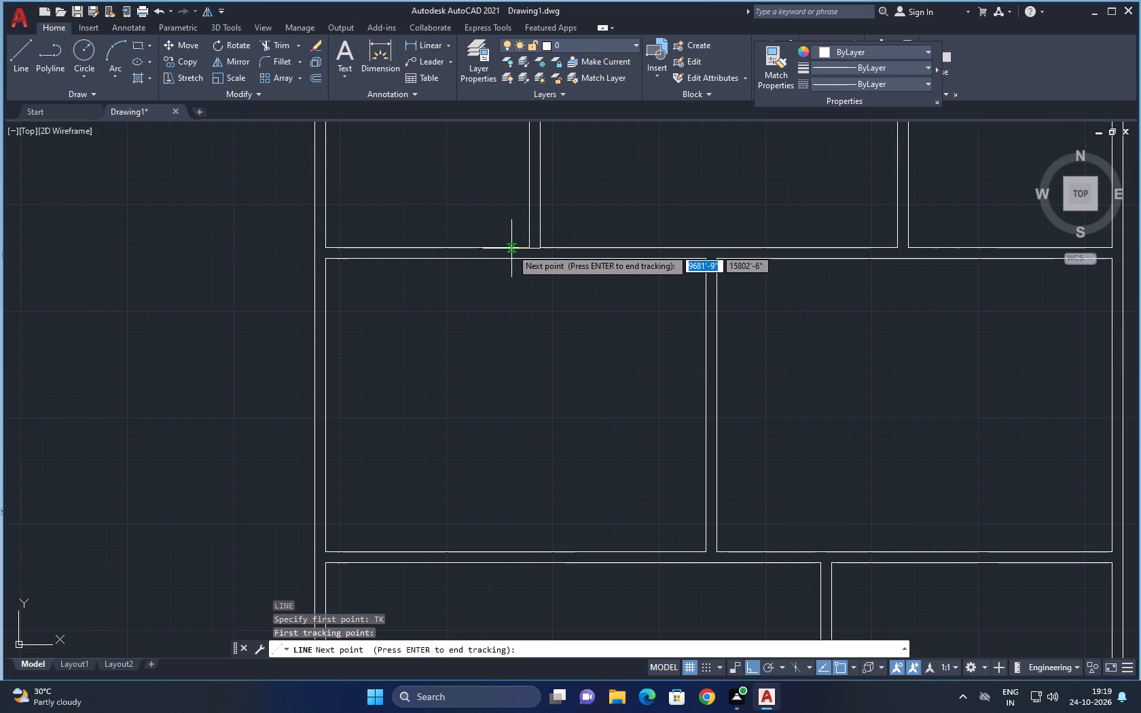
type("6\"")
key("Return")
key("Return")
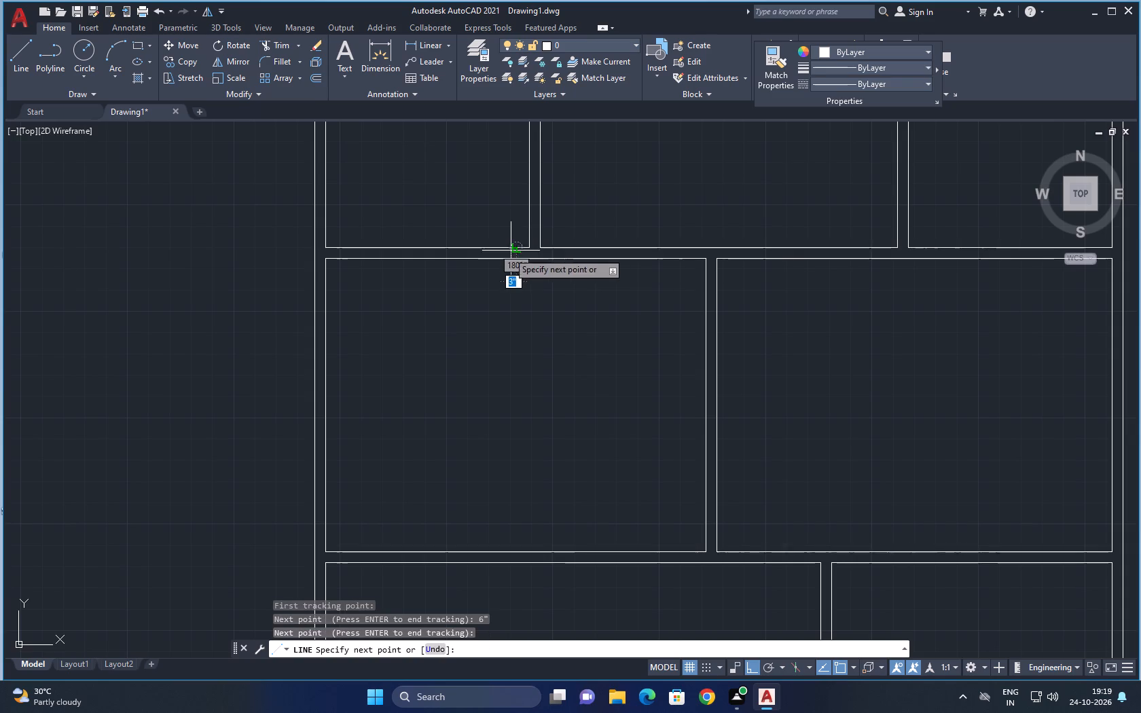
scroll(509, 266, "up", 2)
left_click(522, 246)
key("Escape")
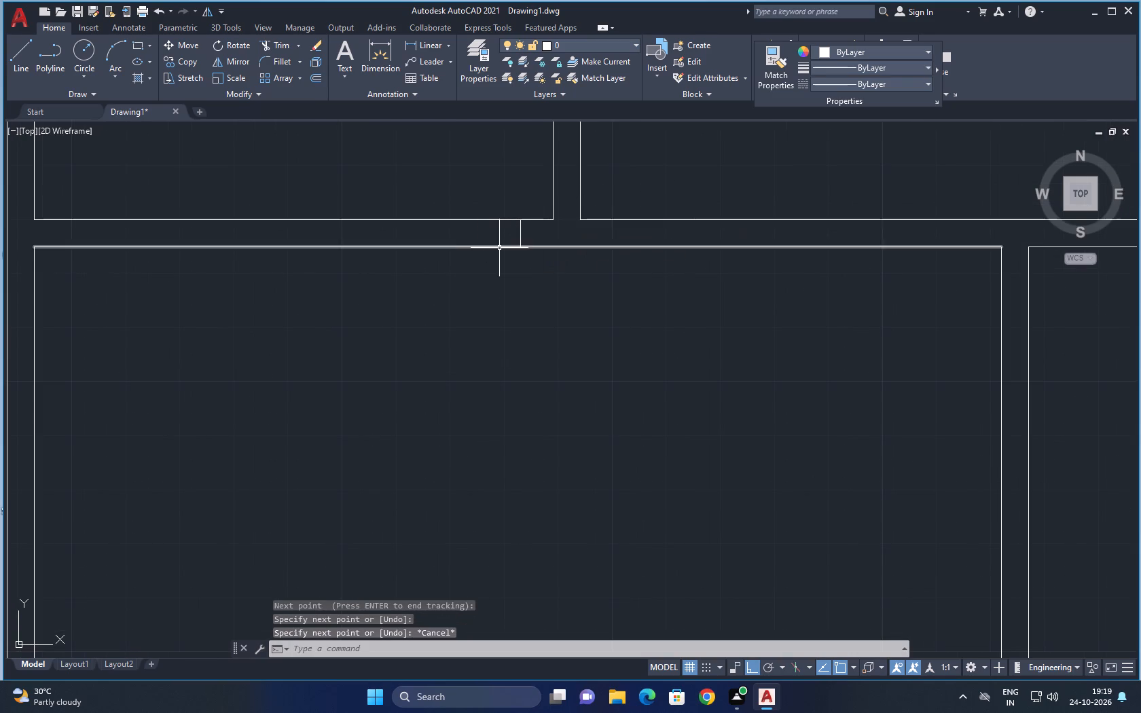
Offset the jamb line below the top-left room 2'6" to the left.
type("O")
key("space")
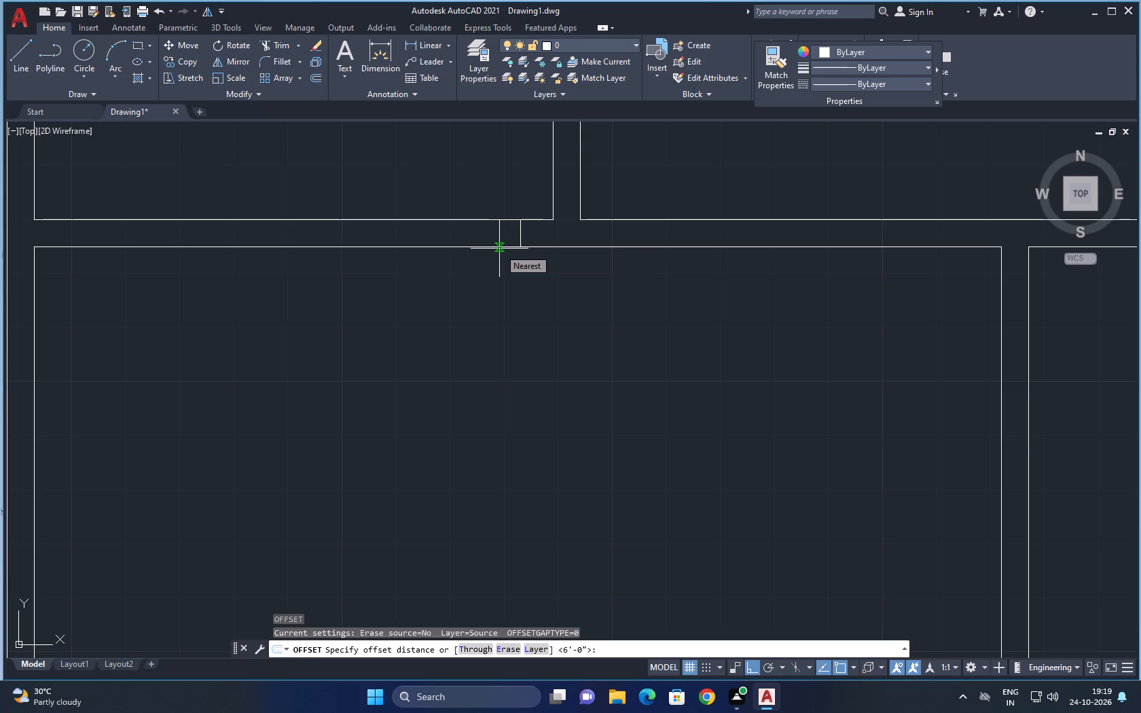
type("2'6\"")
key("Return")
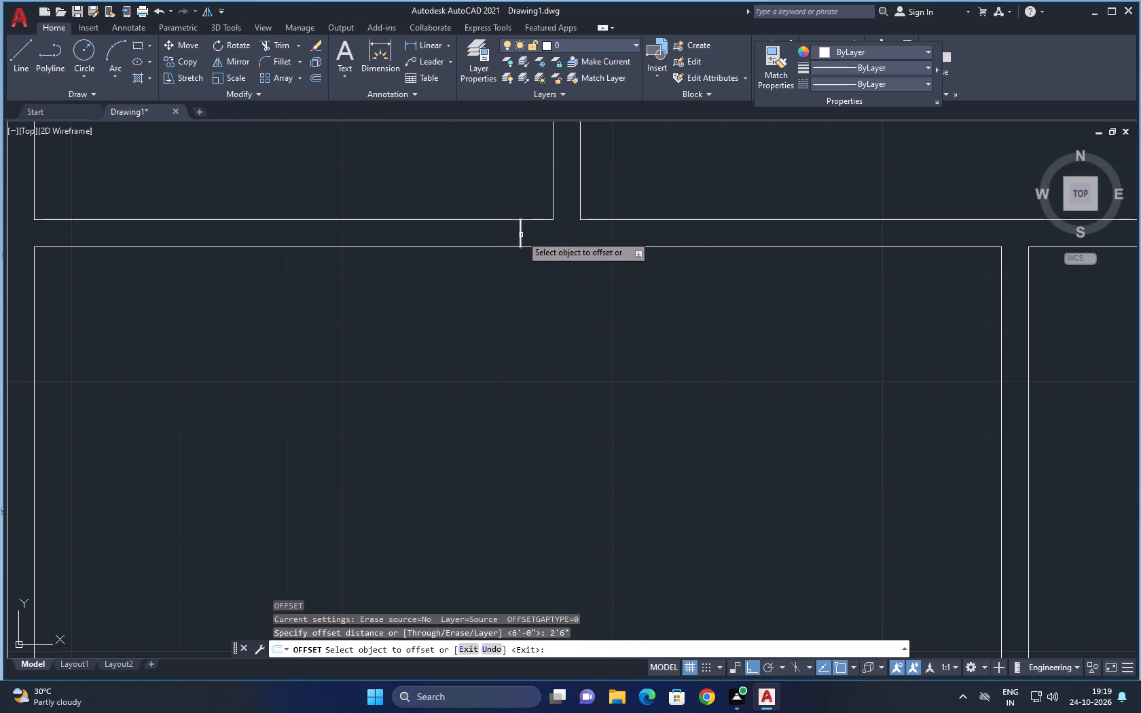
left_click_drag(521, 235, 513, 235)
left_click(455, 245)
middle_click_drag(495, 337, 547, 338)
scroll(514, 337, "down", 1)
key("Escape")
Trim both wall lines between the two jamb lines to open the doorway below the top-left room.
key("t")
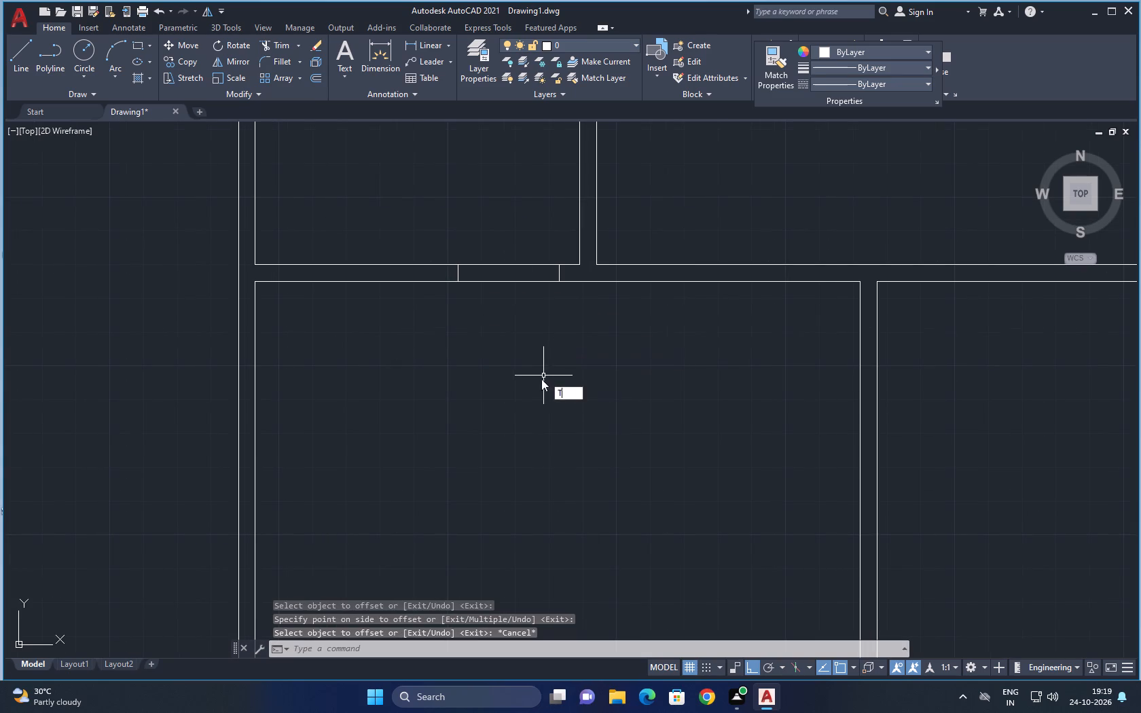
type("R")
key("space")
left_click(499, 315)
left_click(496, 258)
scroll(509, 337, "down", 2)
middle_click_drag(557, 371, 503, 387)
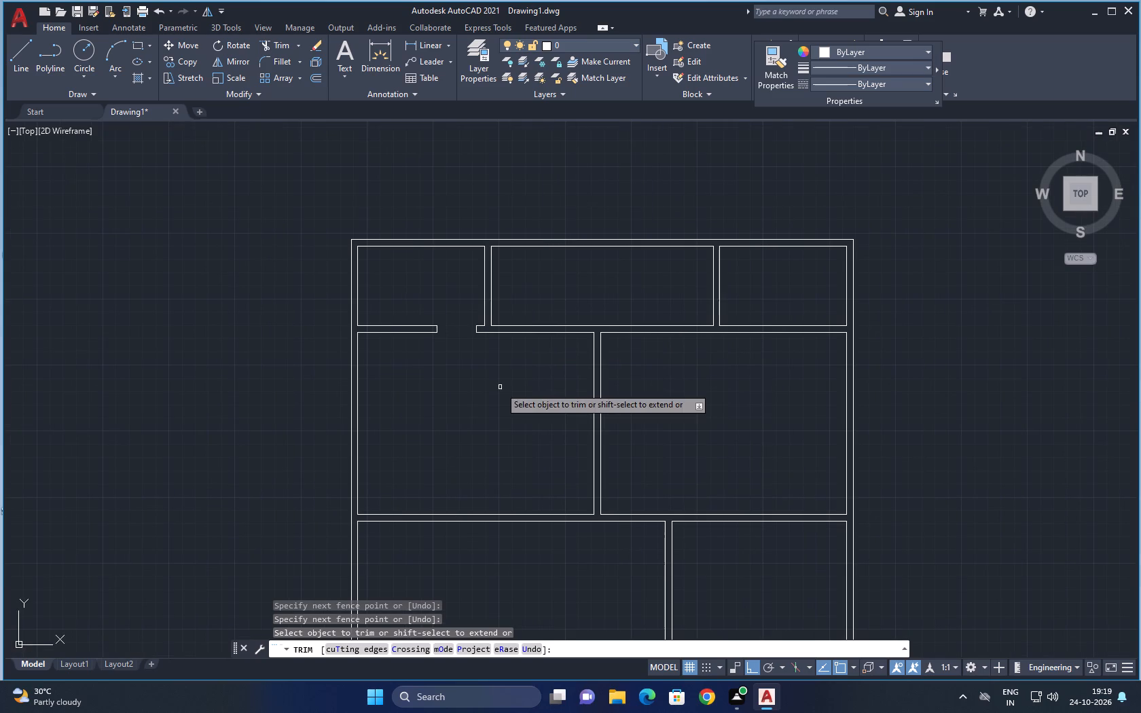
key("Escape")
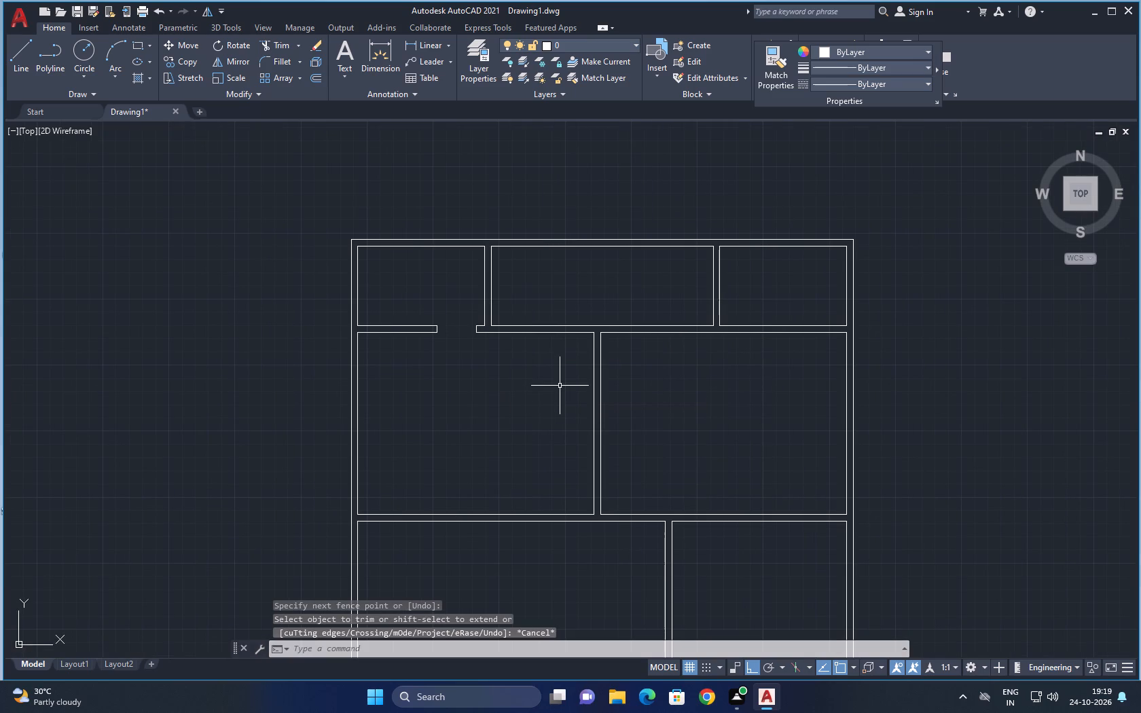
Draw a jamb line across the wall below the top middle room, tracked 6" right of the second-row right room's upper-left corner.
scroll(615, 335, "up", 2)
middle_click_drag(592, 397, 592, 401)
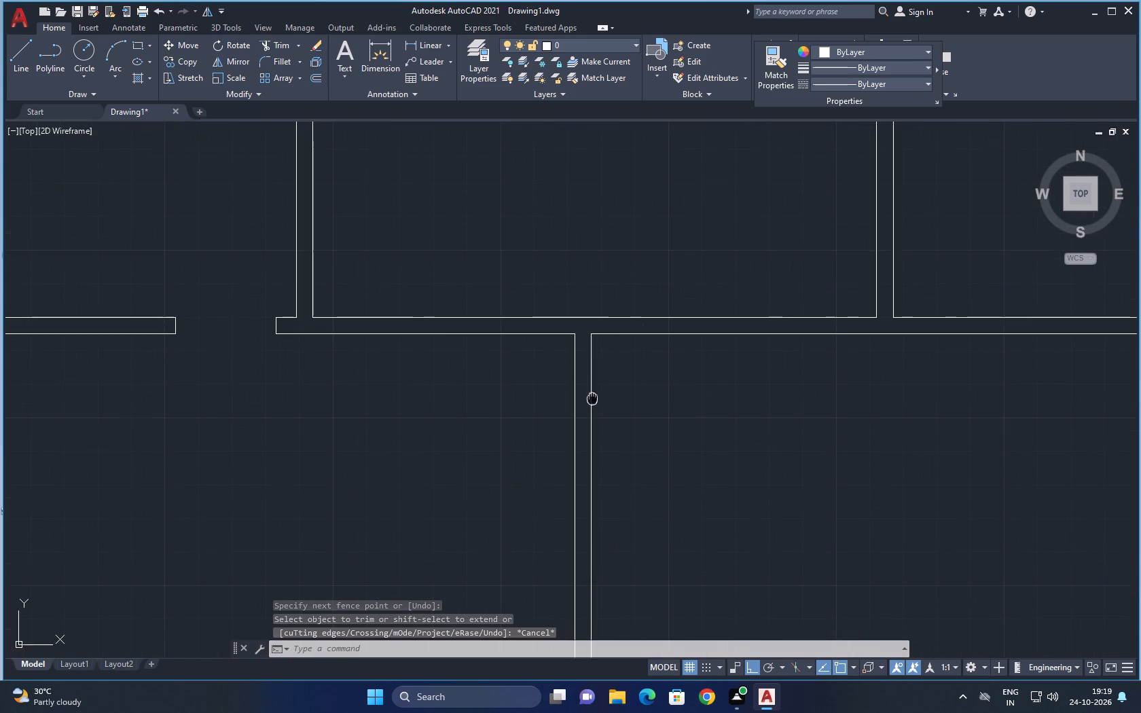
middle_click_drag(592, 401, 585, 445)
type("L")
key("space")
type("TK")
key("Return")
left_click(583, 382)
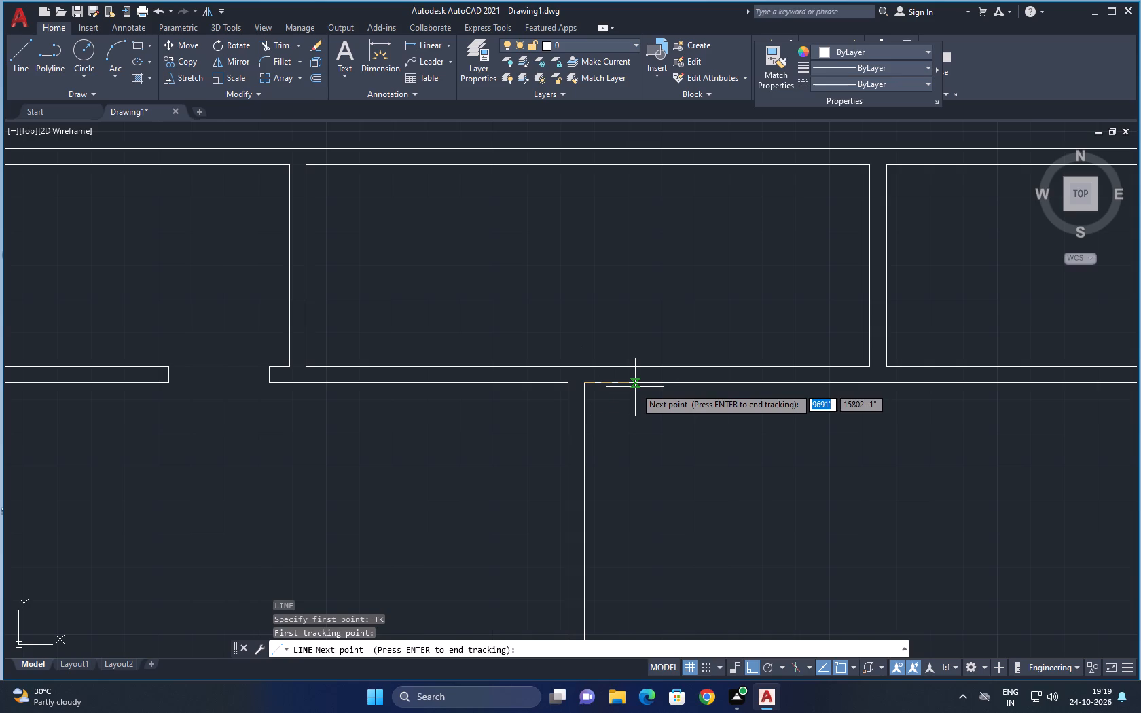
key("6")
key("shift+quotedbl")
key("Return")
key("Return")
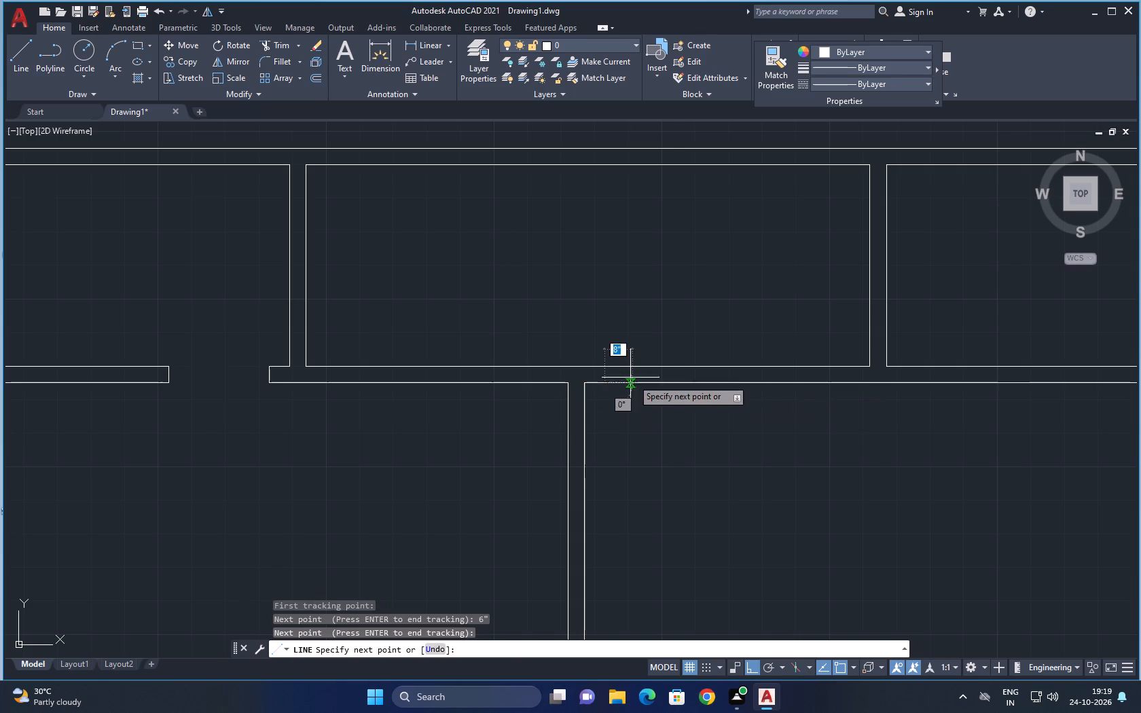
left_click(608, 366)
key("Escape")
Offset the jamb line below the top middle room 2'6" to the right.
type("O")
key("space")
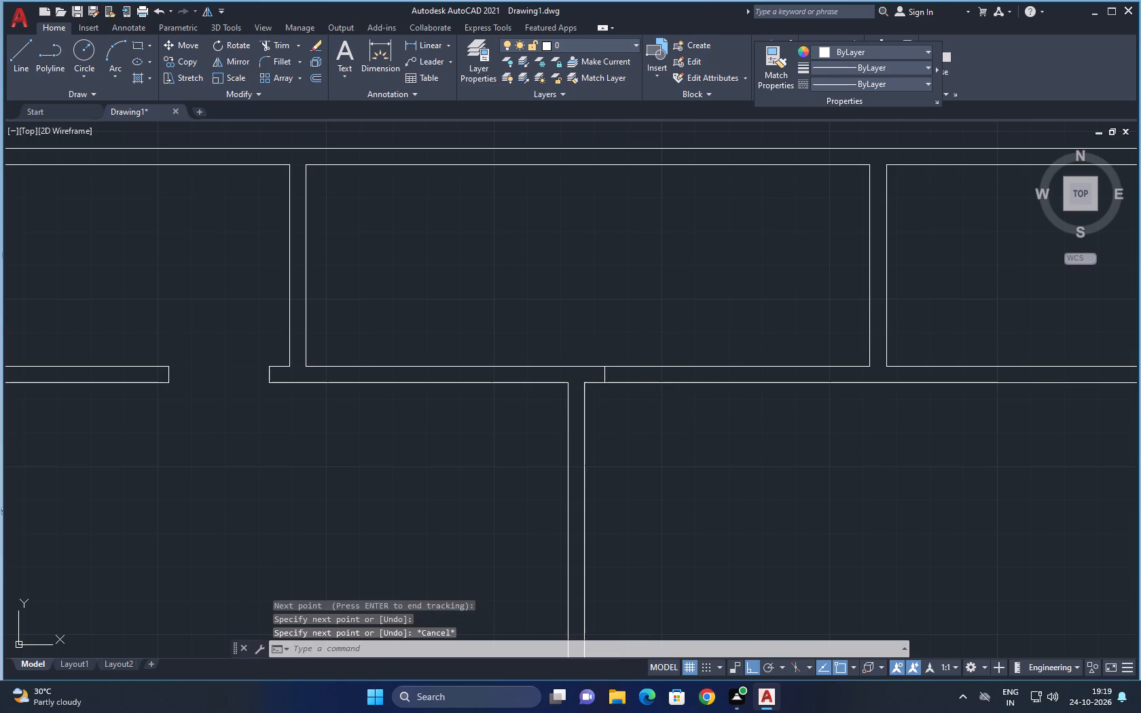
key("space")
left_click(605, 373)
left_click(671, 378)
key("Escape")
Trim both wall lines between the jambs to open the doorway below the top middle room.
middle_click_drag(671, 467, 611, 450)
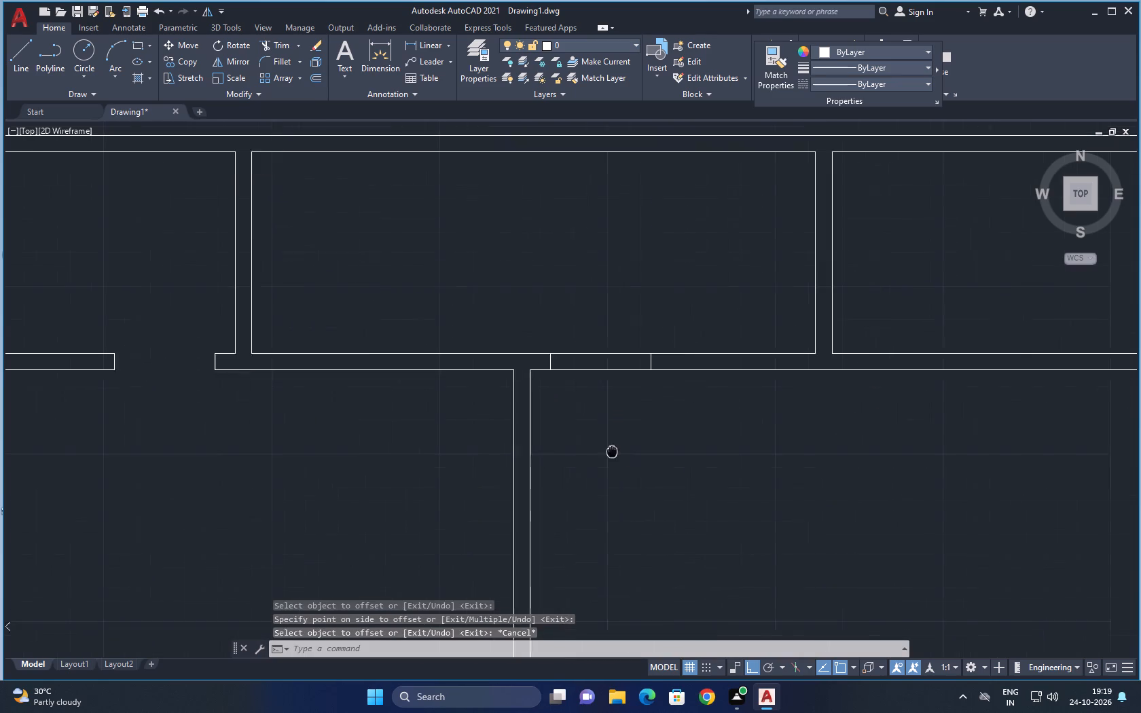
key("t")
key("r")
key("space")
left_click_drag(593, 413, 596, 387)
left_click_drag(581, 331, 585, 350)
left_click_drag(590, 373, 590, 366)
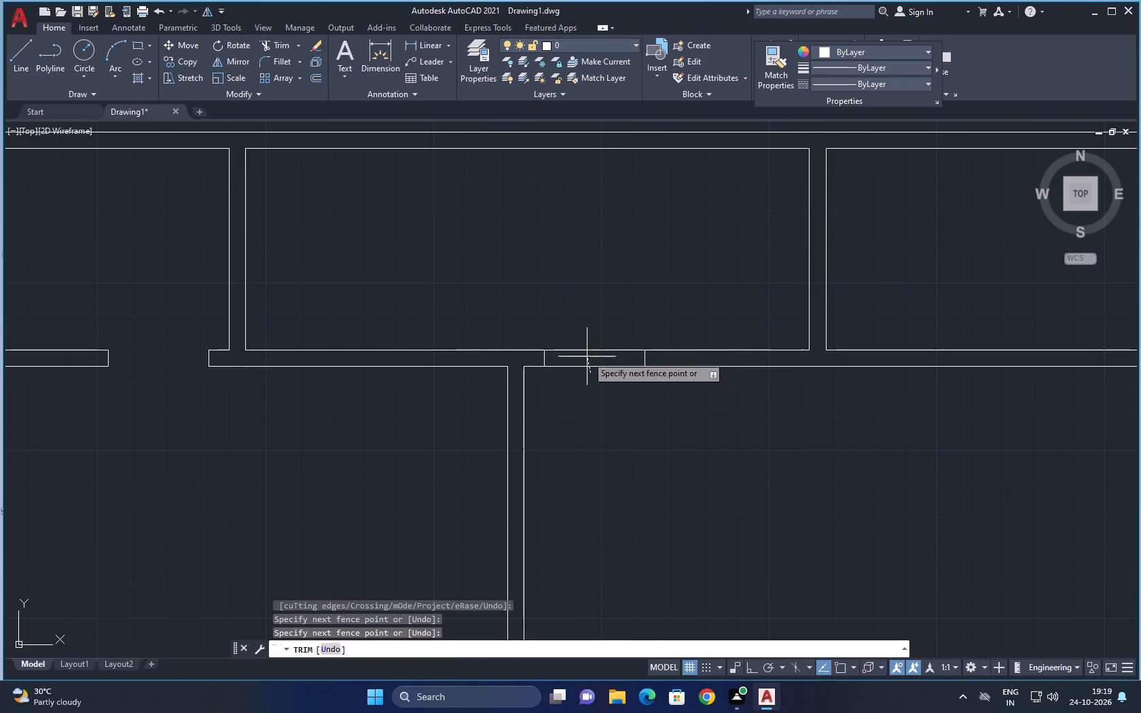
left_click(585, 348)
key("Escape")
Draw a jamb line across the wall below the top-right room, tracked 6" right of that room's lower-left corner.
middle_click_drag(669, 410, 607, 419)
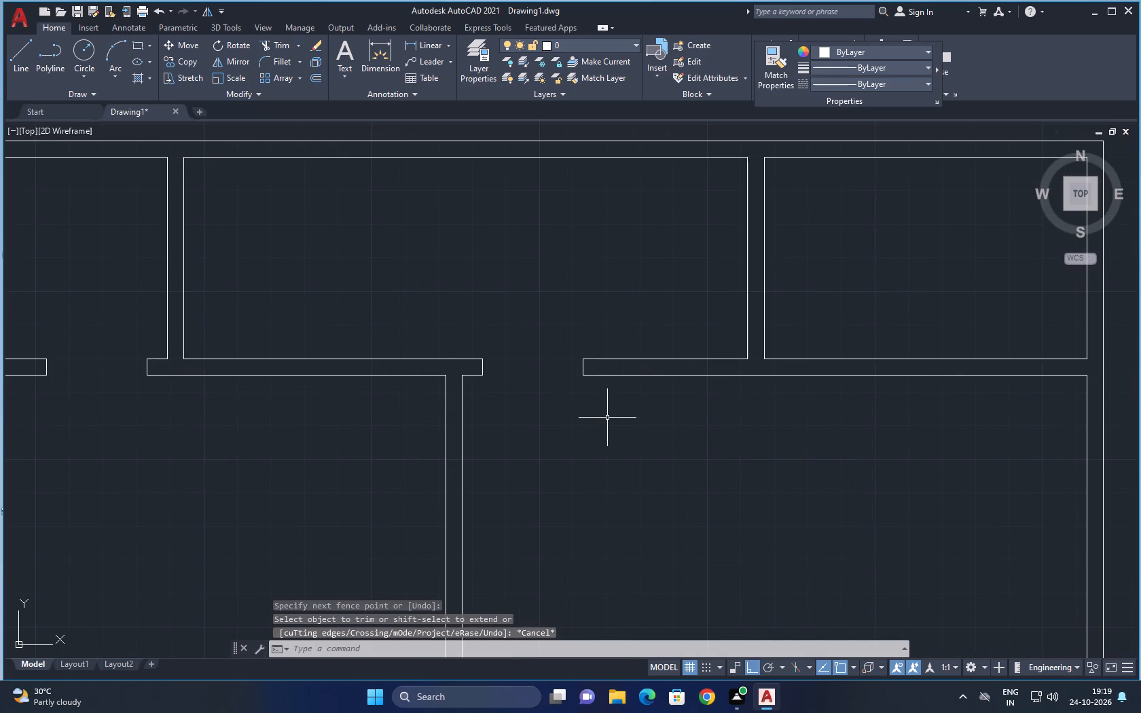
scroll(713, 392, "up", 1)
middle_click_drag(712, 405, 609, 413)
type("L")
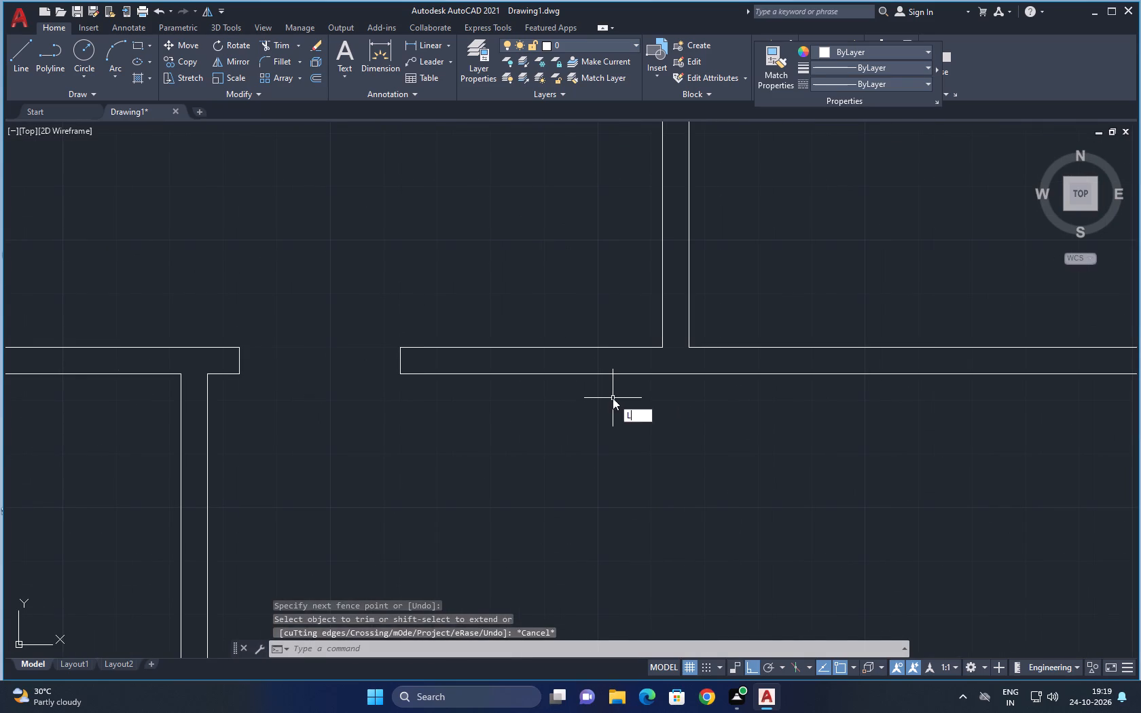
key("space")
type("TK")
key("space")
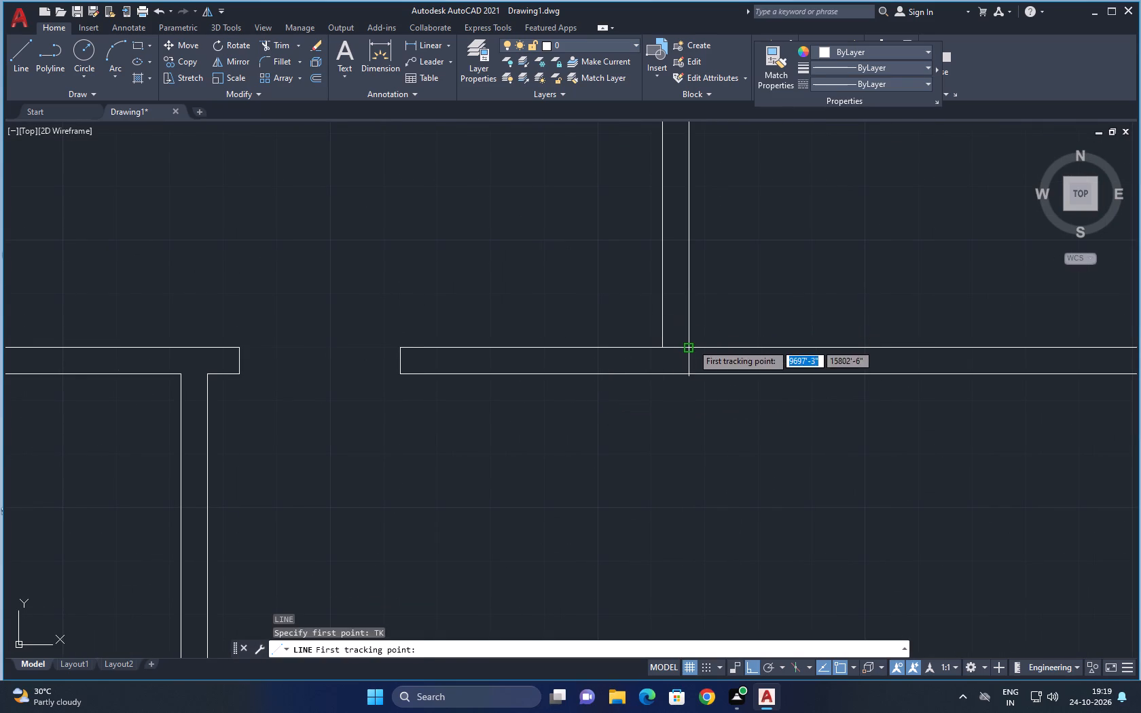
left_click(692, 344)
type("6\"")
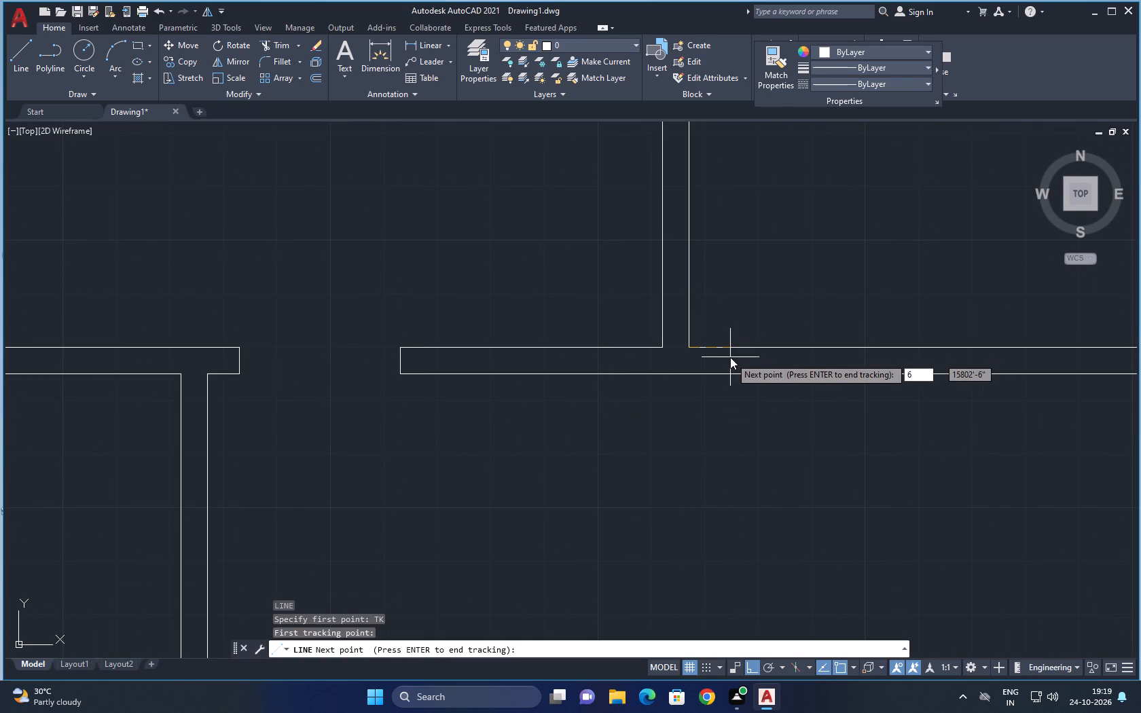
key("Return")
key("Return")
left_click(726, 377)
key("Escape")
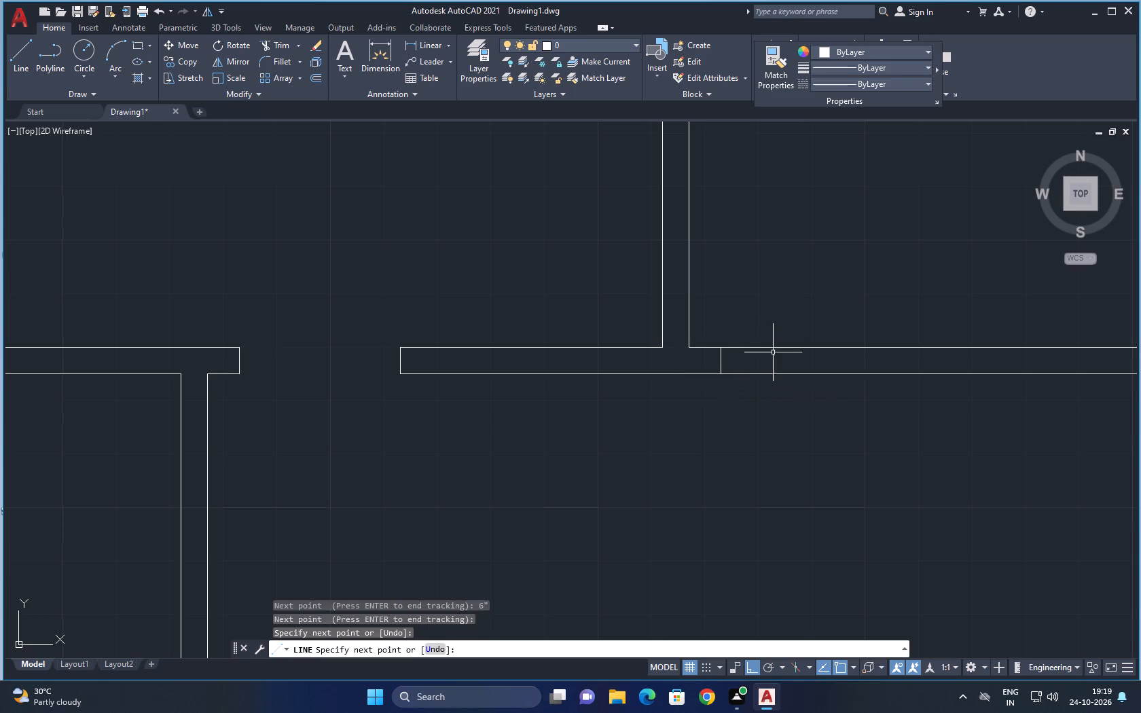
Offset the jamb line below the top-right room 2'6" to the right.
middle_click_drag(773, 378, 655, 378)
key("o")
key("space")
key("space")
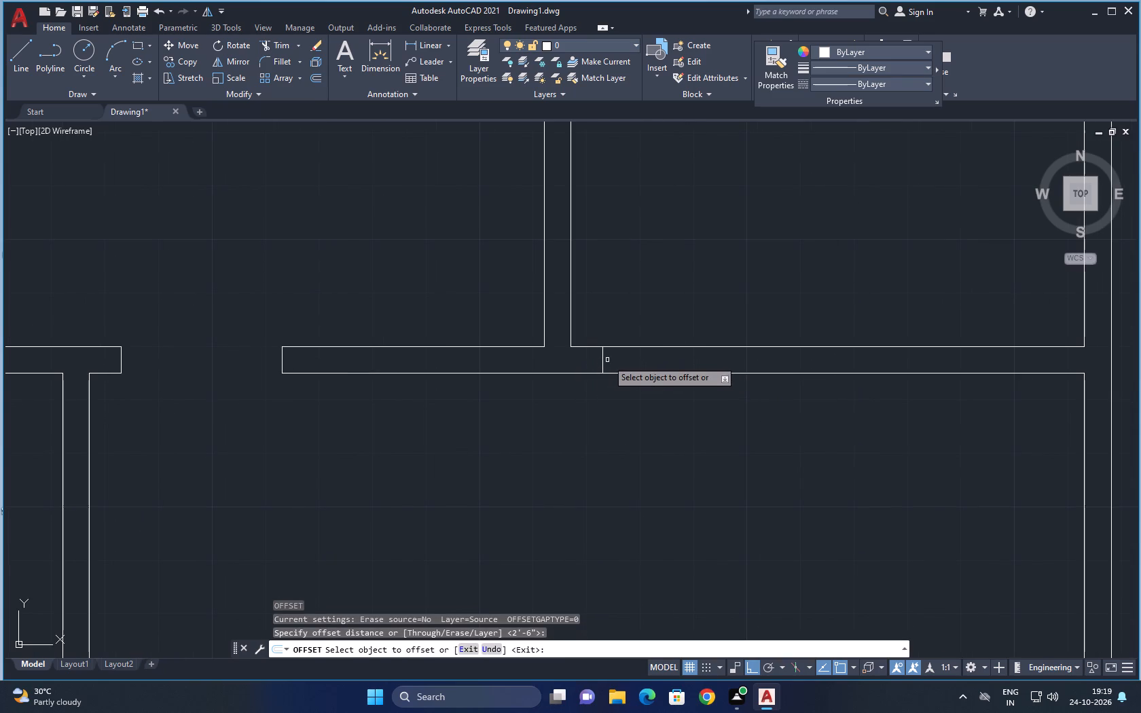
left_click(604, 361)
left_click(698, 380)
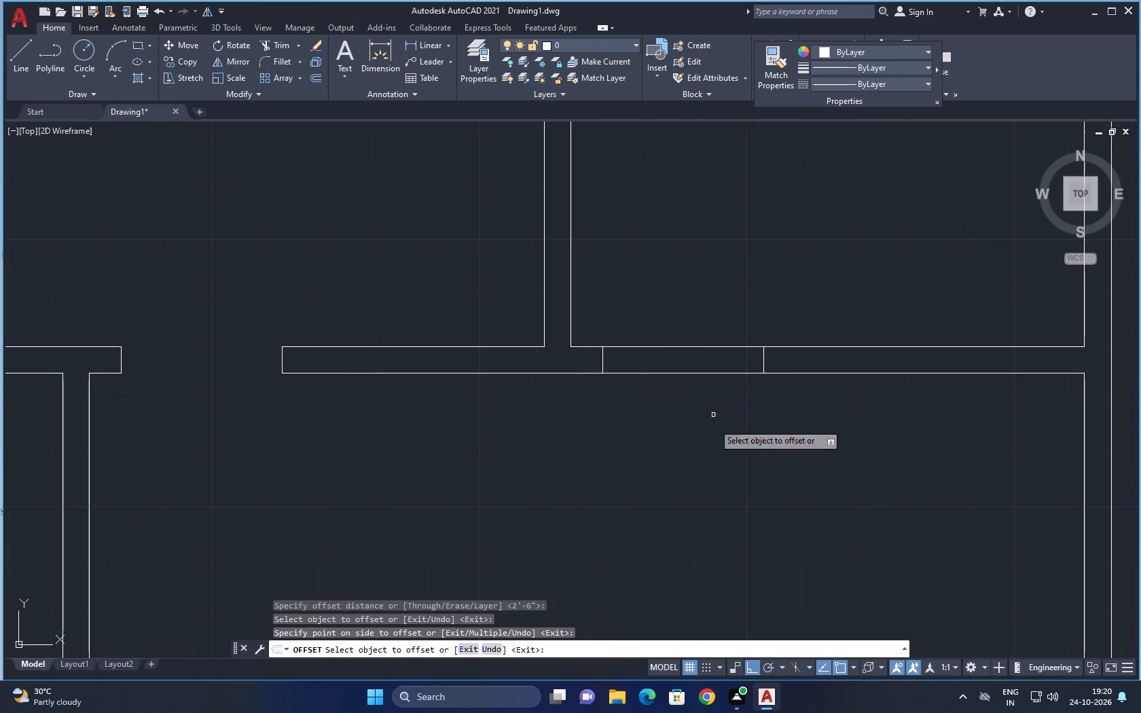
middle_click_drag(711, 461, 600, 422)
key("Escape")
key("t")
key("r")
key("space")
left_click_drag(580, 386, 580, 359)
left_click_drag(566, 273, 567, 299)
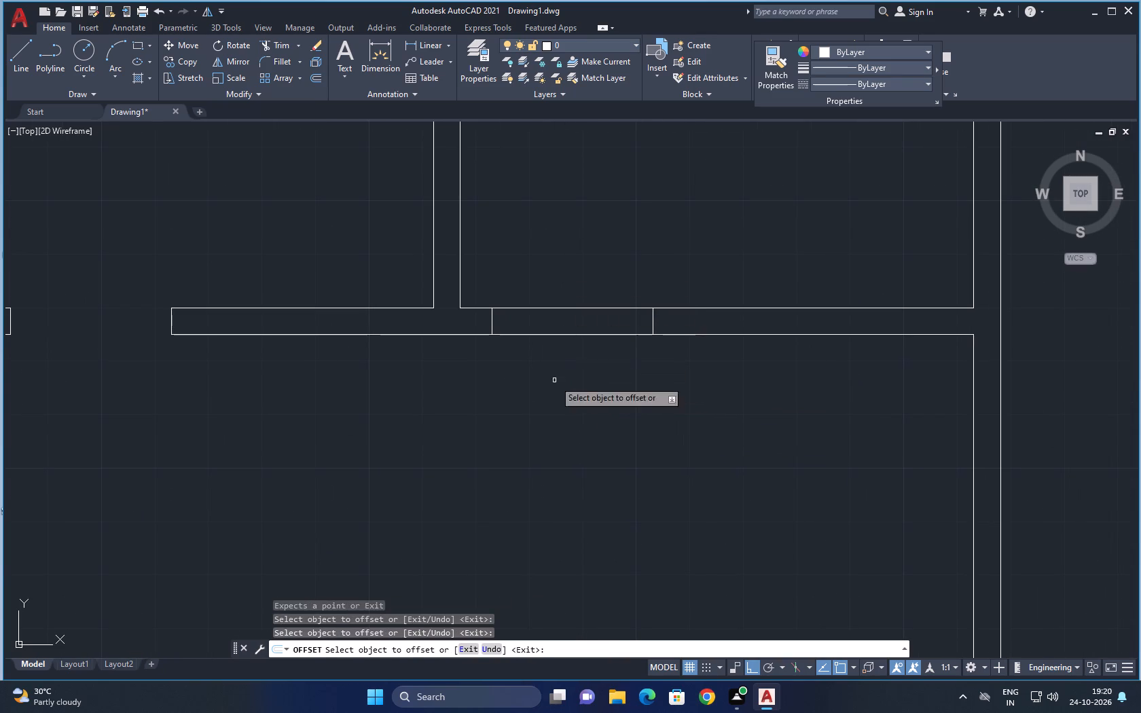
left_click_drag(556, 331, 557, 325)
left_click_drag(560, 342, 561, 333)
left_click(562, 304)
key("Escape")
Trim both wall lines between the jambs to open the doorway below the top-right room.
key("t")
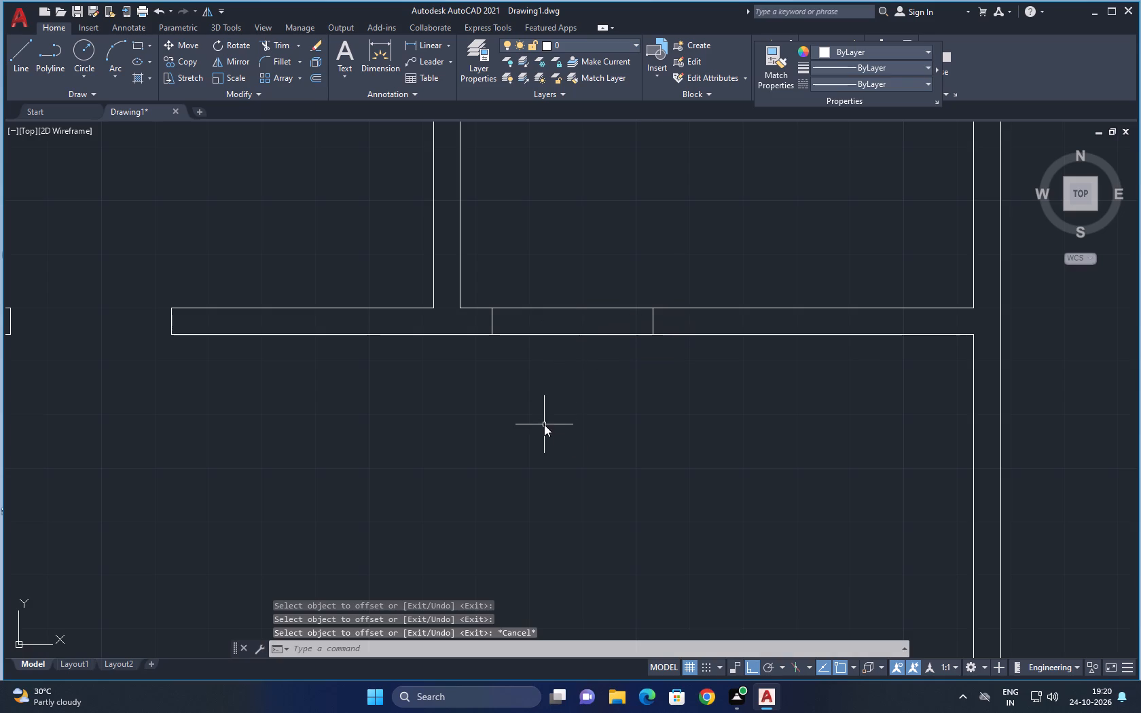
key("r")
key("space")
left_click_drag(547, 383, 546, 359)
left_click_drag(538, 282, 542, 299)
left_click_drag(536, 344, 558, 331)
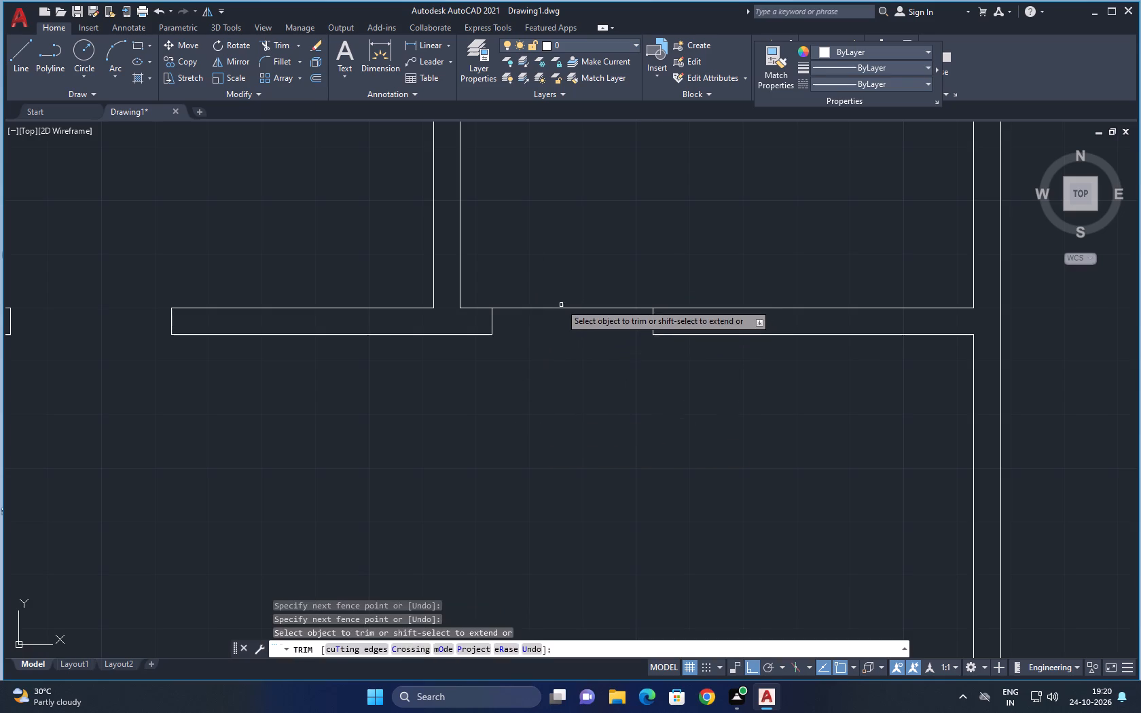
left_click(559, 301)
left_click(559, 313)
key("Escape")
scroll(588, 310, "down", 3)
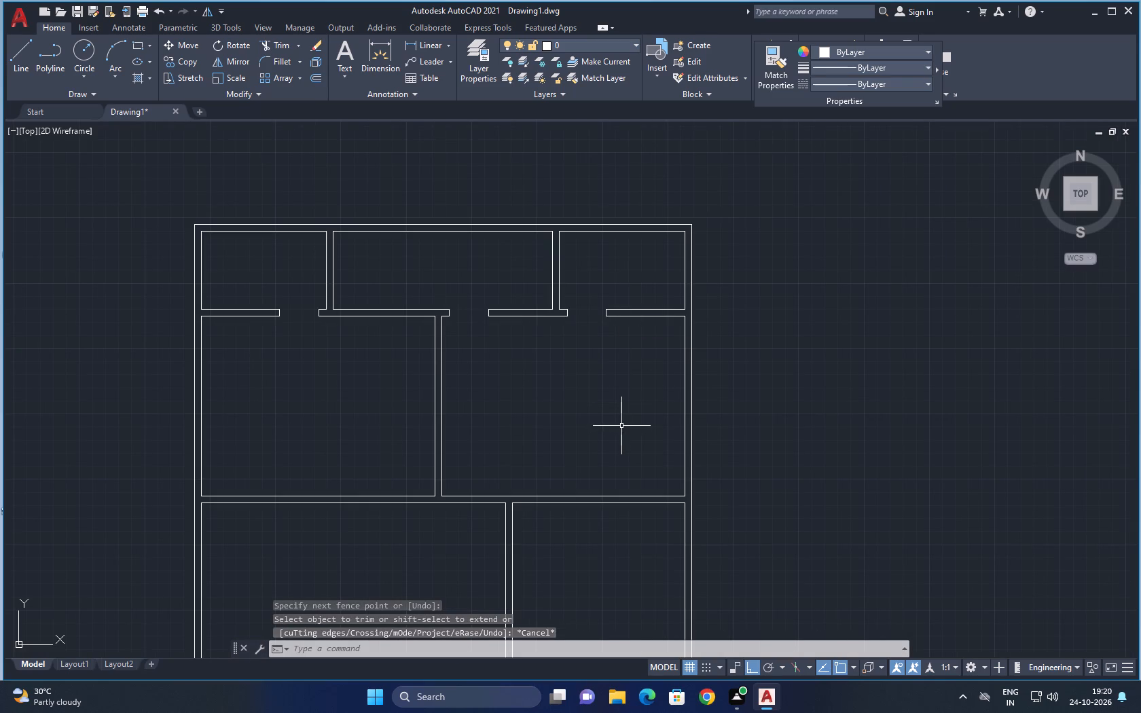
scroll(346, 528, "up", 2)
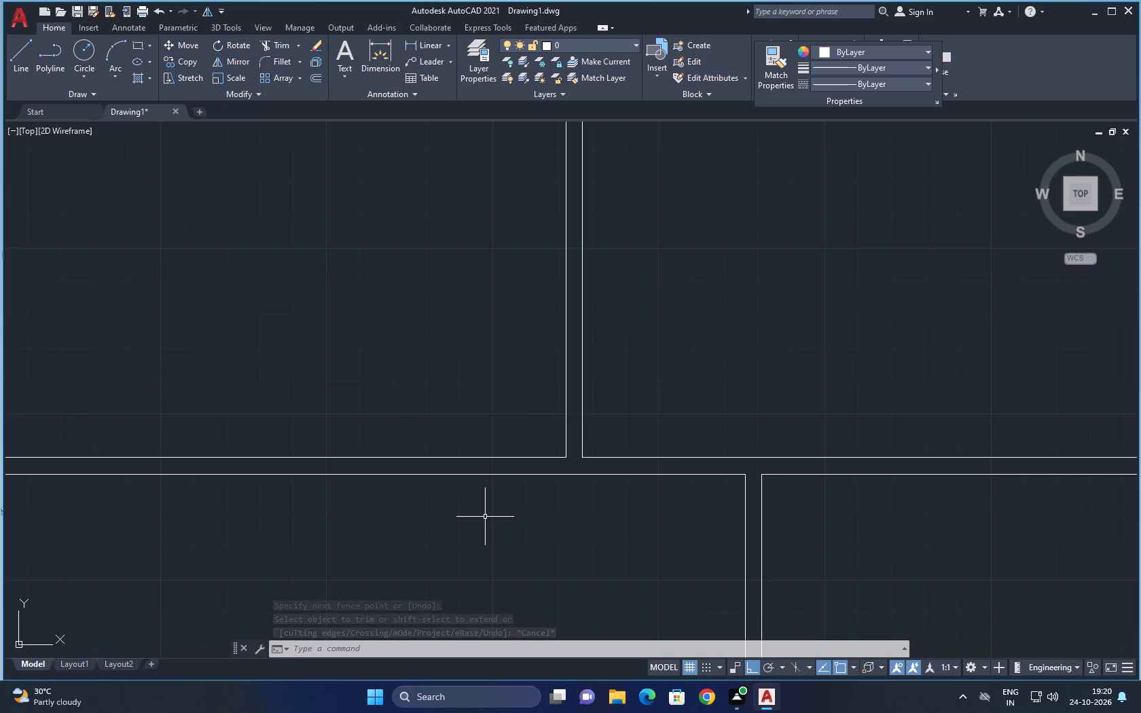
Draw a jamb line across the wall below the middle-left room, tracked 6" left of that room's lower-right corner.
middle_click_drag(503, 523, 520, 526)
type("L")
key("space")
type("TK")
key("space")
left_click(586, 457)
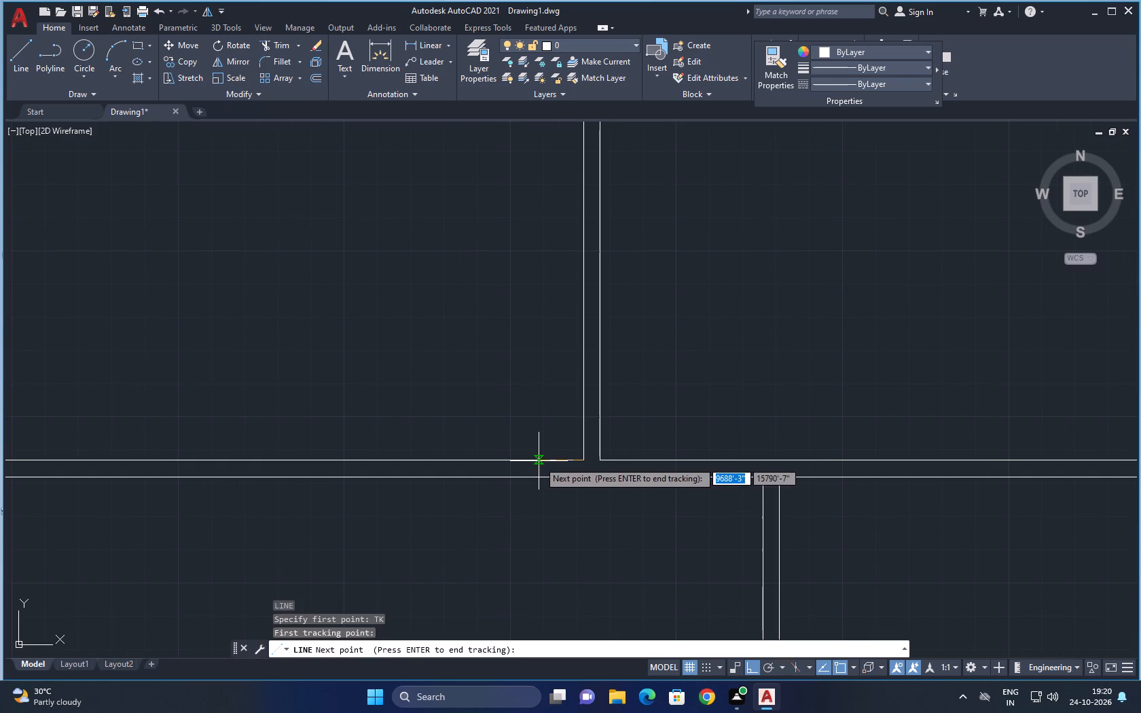
key("6")
key("shift+quotedbl")
key("Return")
key("Return")
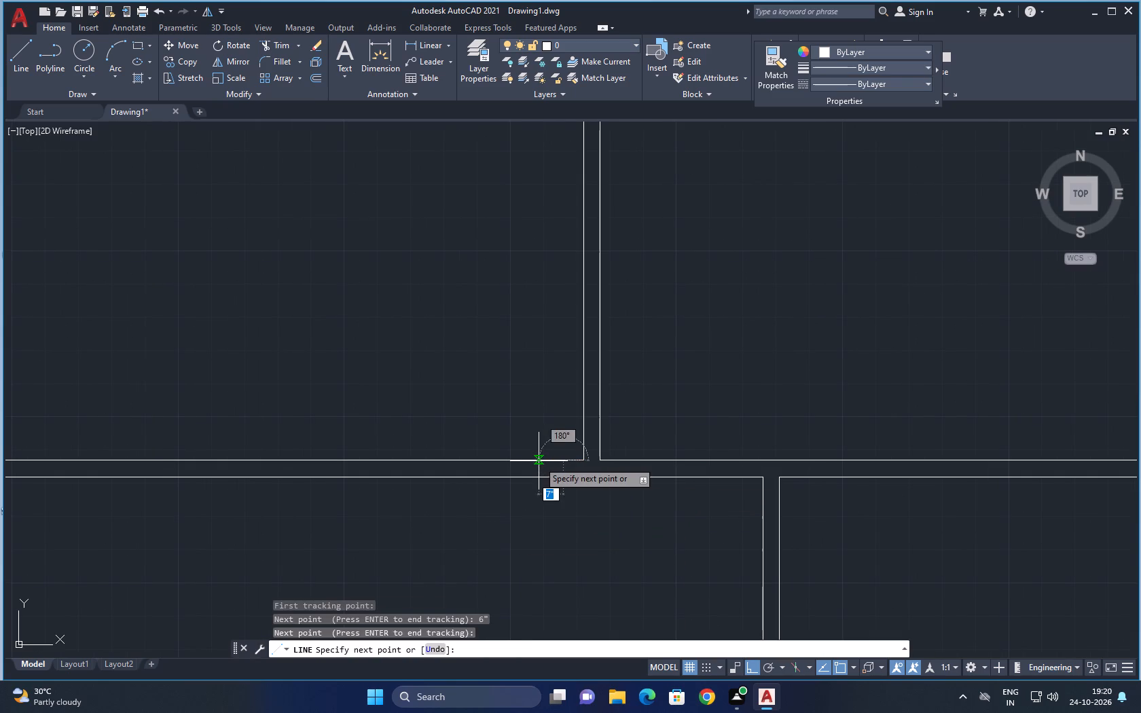
scroll(573, 455, "up", 3)
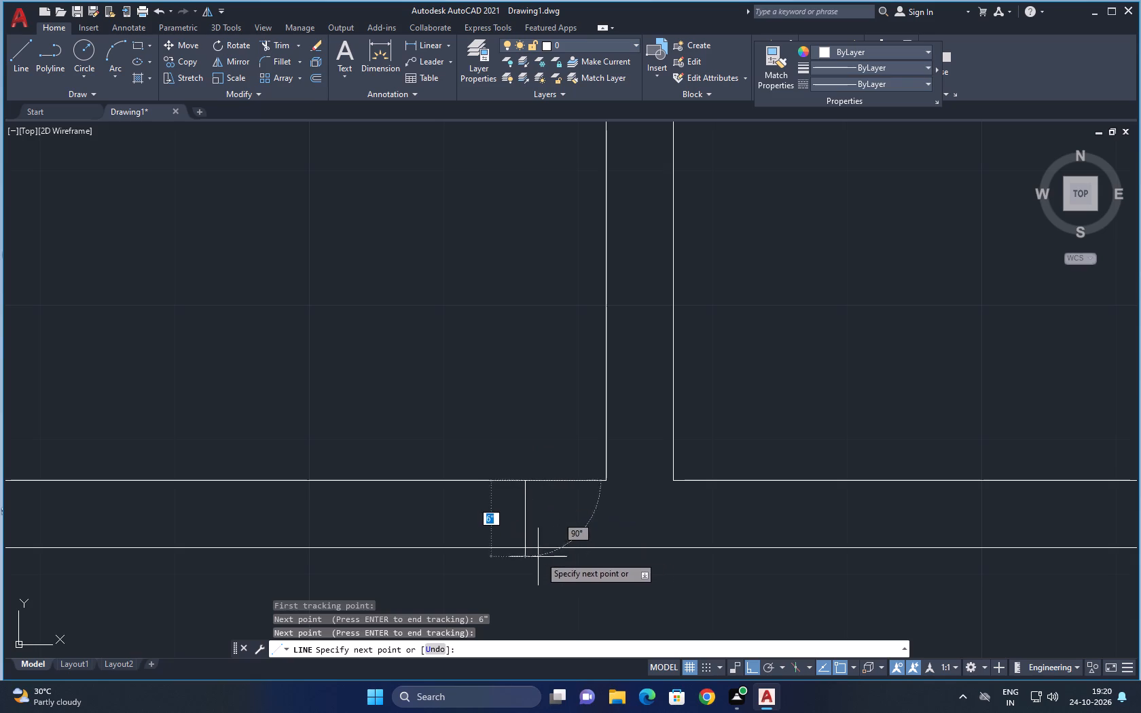
left_click(525, 549)
key("Escape")
Offset the jamb line below the middle-left room 3'6" to the left.
middle_click_drag(527, 549, 604, 550)
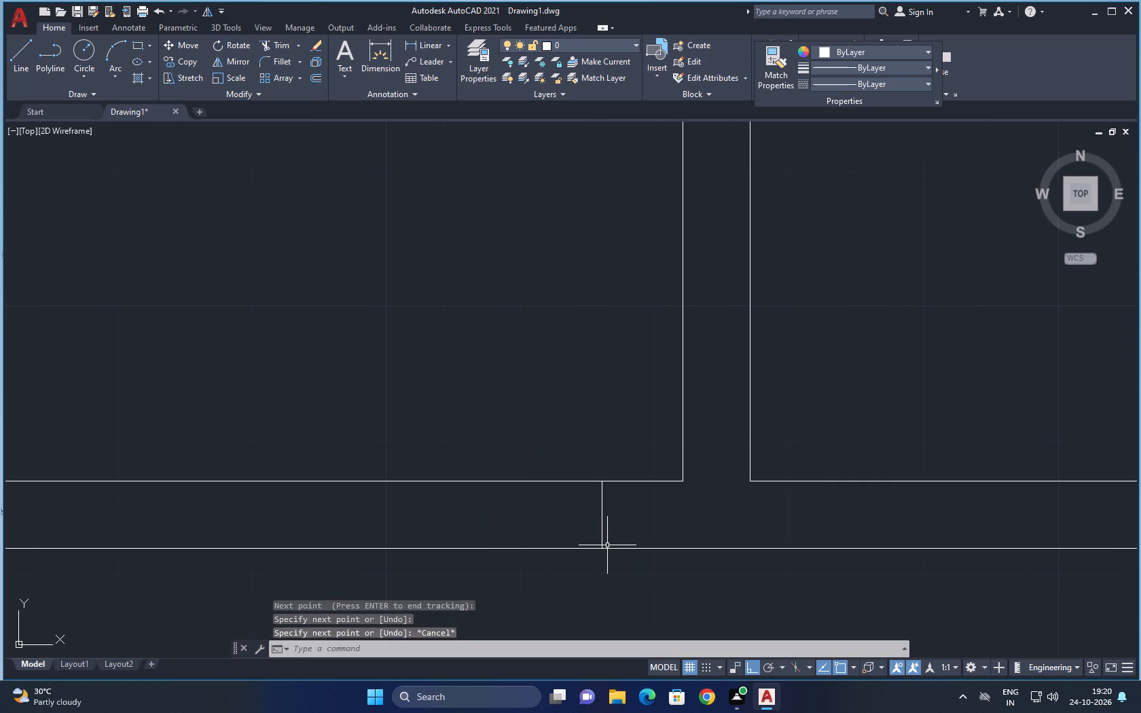
type("O 3")
type("'6\"")
key("Return")
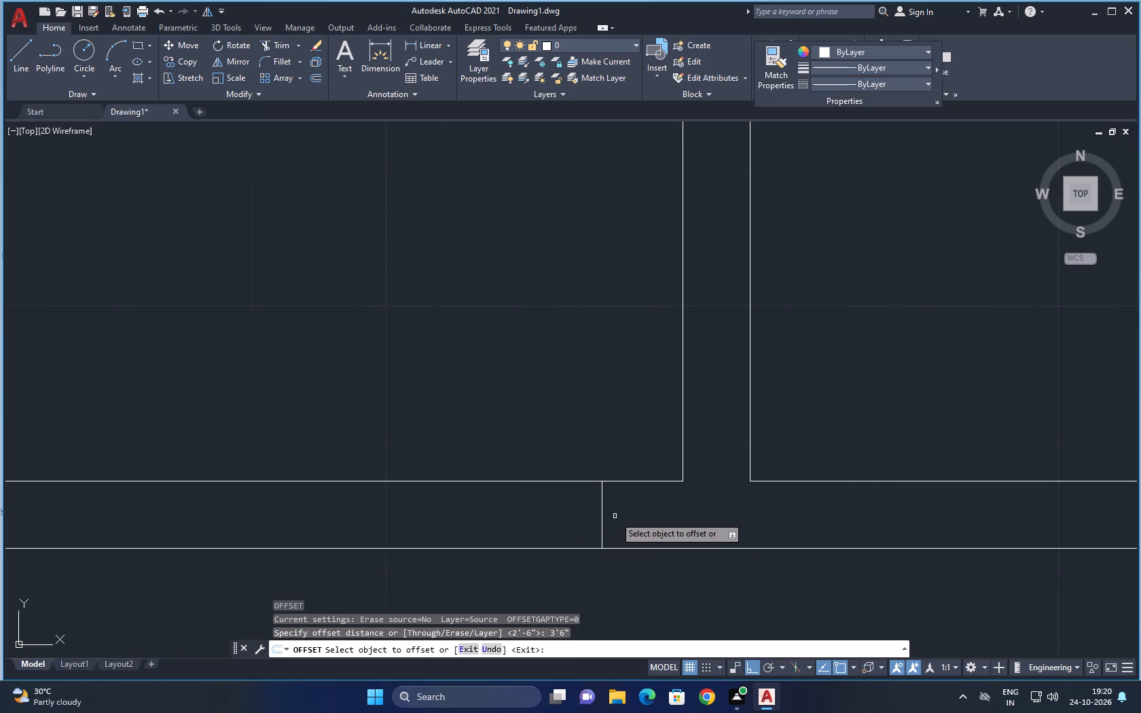
left_click(601, 514)
left_click(454, 539)
middle_click_drag(566, 522, 609, 480)
scroll(581, 510, "down", 3)
key("Escape")
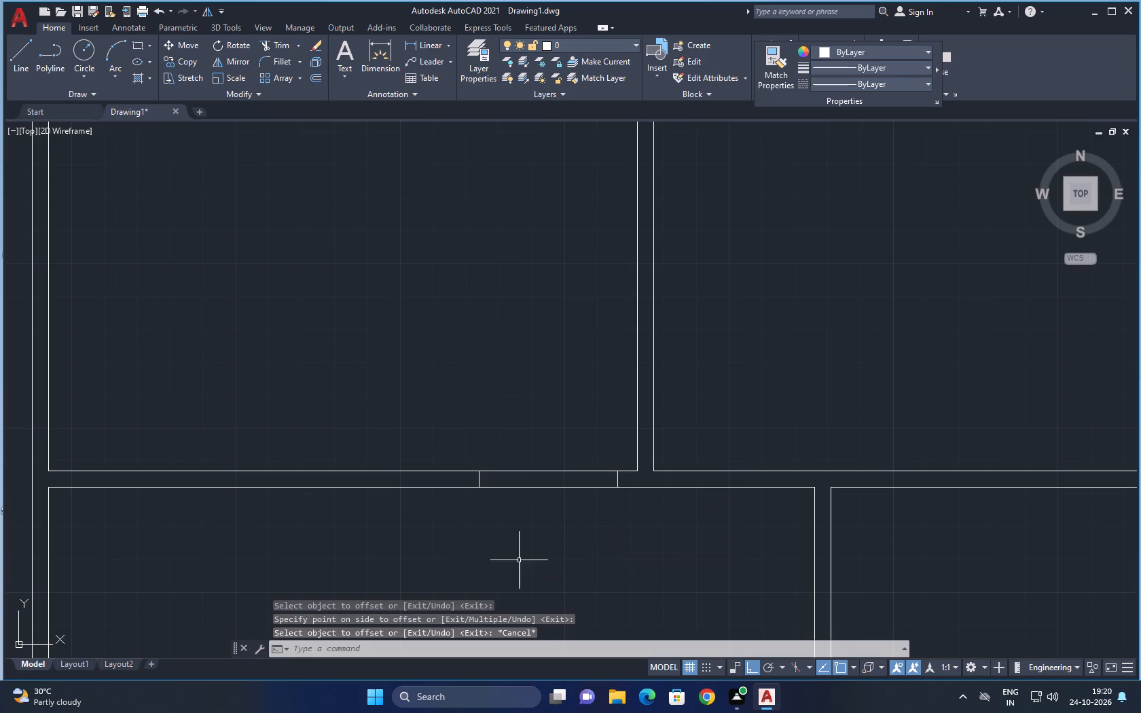
Trim both wall lines between the jambs to open the doorway below the middle-left room.
key("t")
type("R")
key("space")
left_click(536, 441)
left_click(527, 528)
key("Escape")
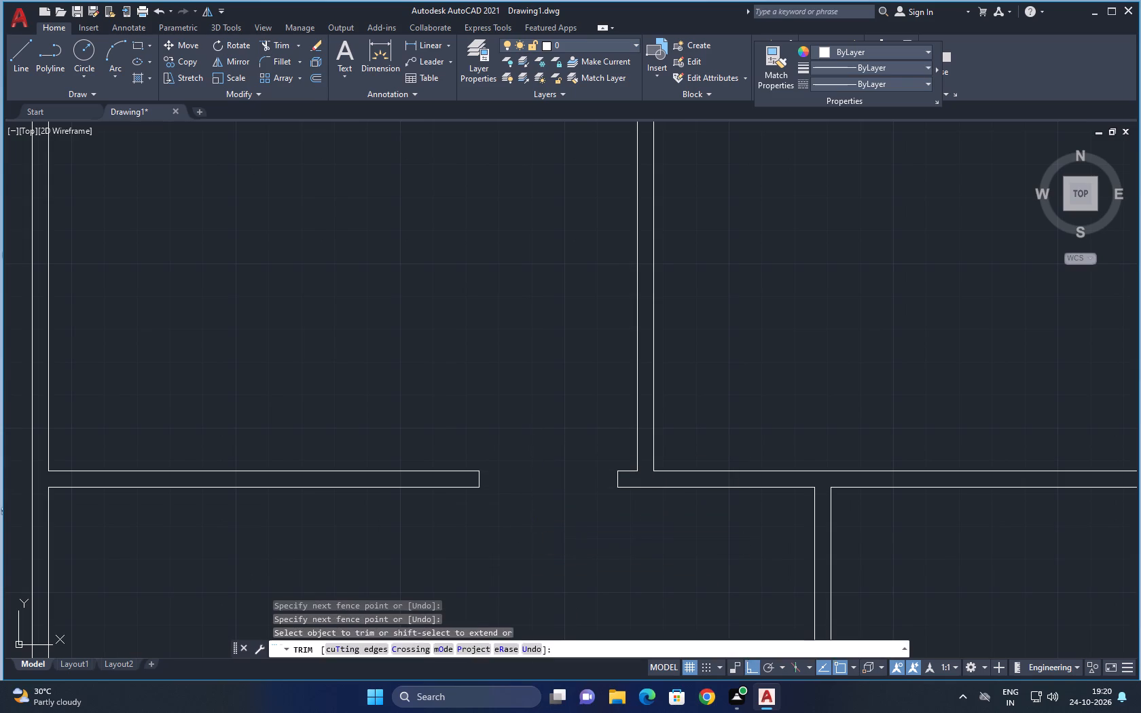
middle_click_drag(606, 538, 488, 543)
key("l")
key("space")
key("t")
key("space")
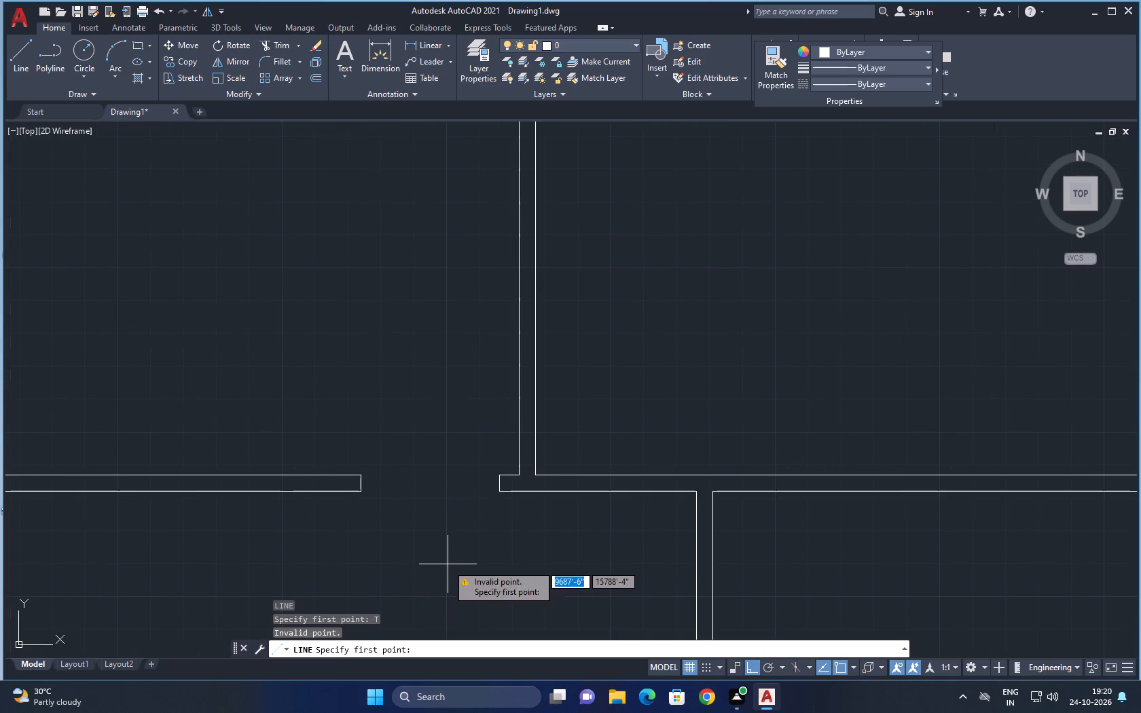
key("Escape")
Draw a jamb line across the wall below the middle-right room, tracked 6" right of that room's lower-left corner.
key("l")
key("space")
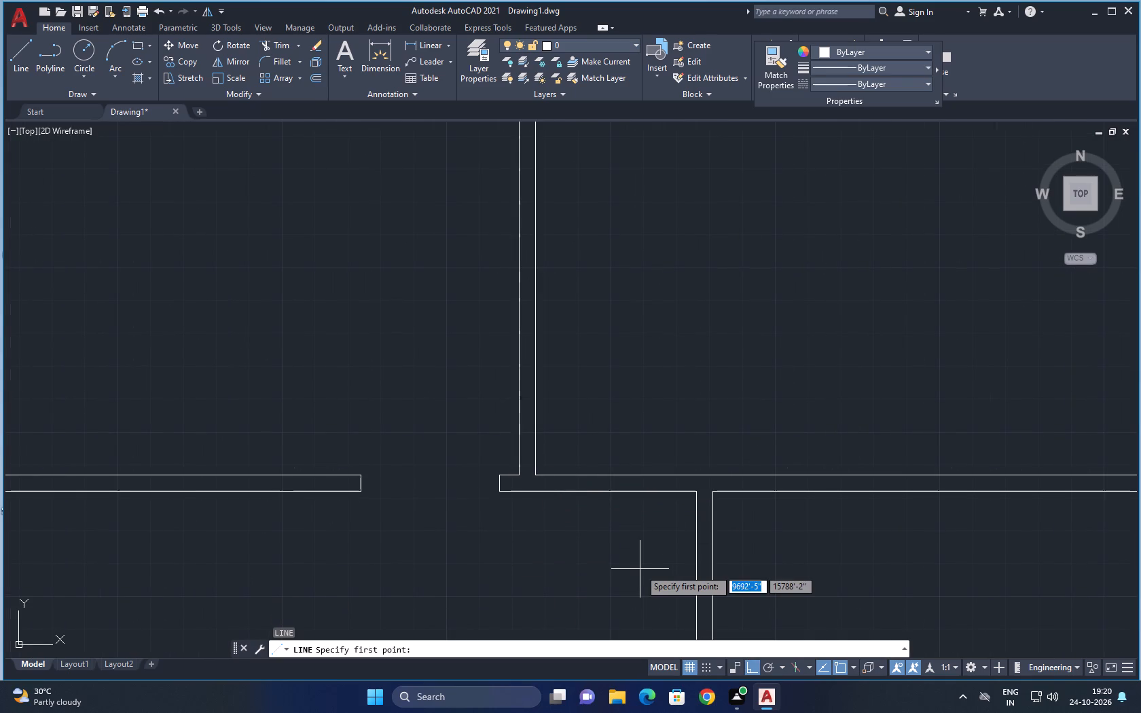
key("t")
key("k")
key("space")
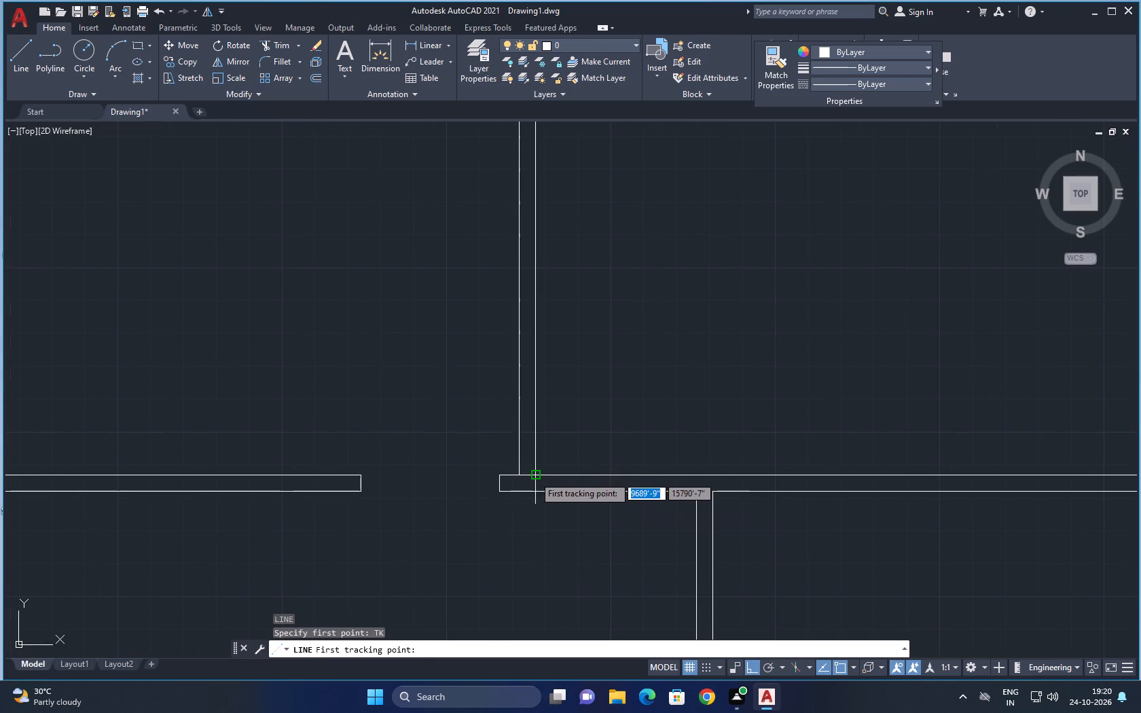
left_click(534, 476)
type("6\"")
key("Return")
key("space")
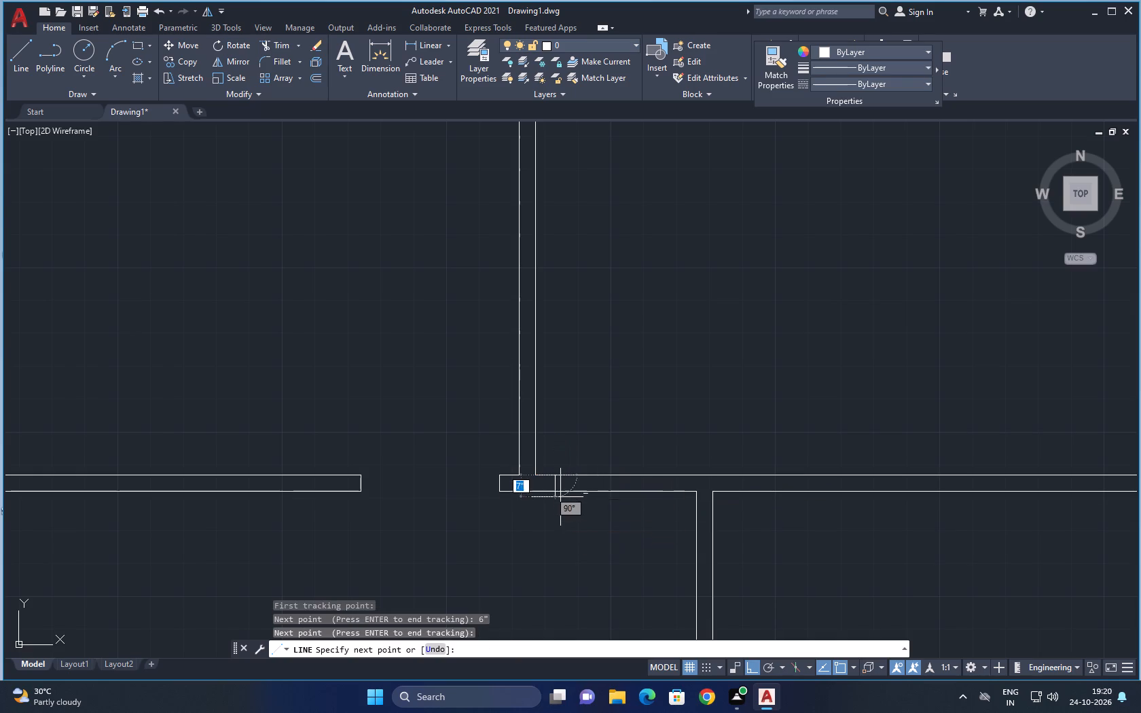
left_click(556, 494)
key("Escape")
key("Escape")
Offset the jamb line below the middle-right room 3'6" to the right.
middle_click_drag(653, 553, 613, 539)
key("o")
key("space")
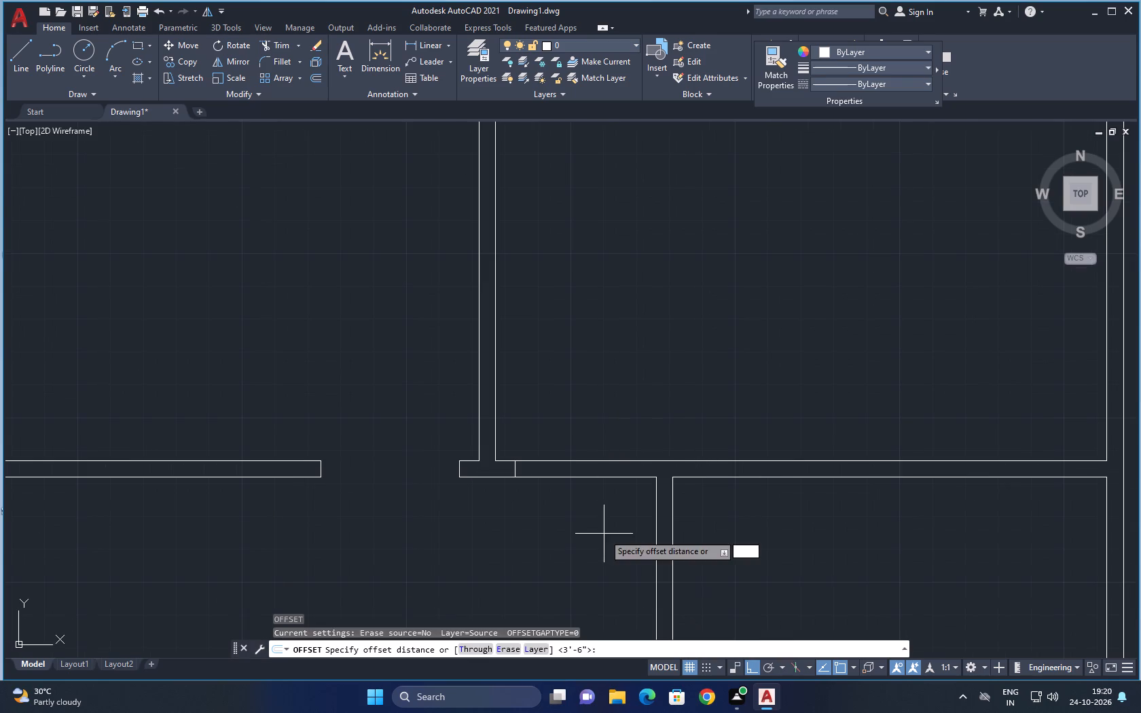
key("space")
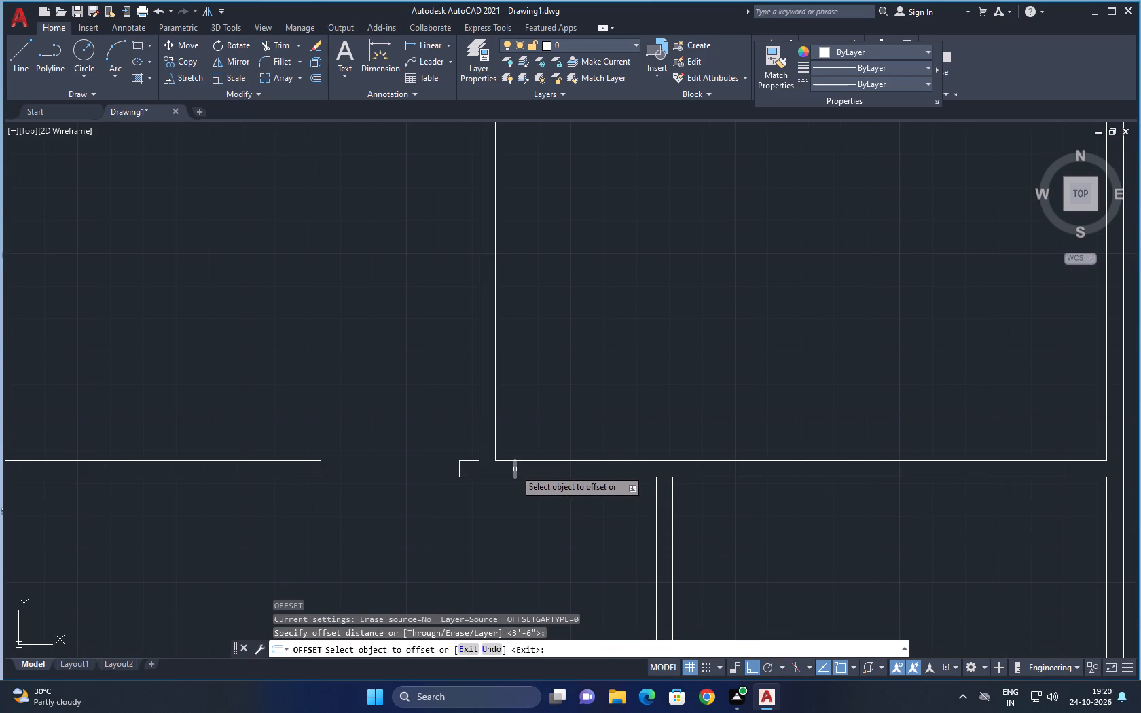
left_click(516, 469)
left_click(598, 472)
middle_click_drag(604, 582, 583, 538)
key("Escape")
Trim both wall lines between the jambs to open the doorway below the middle-right room.
key("t")
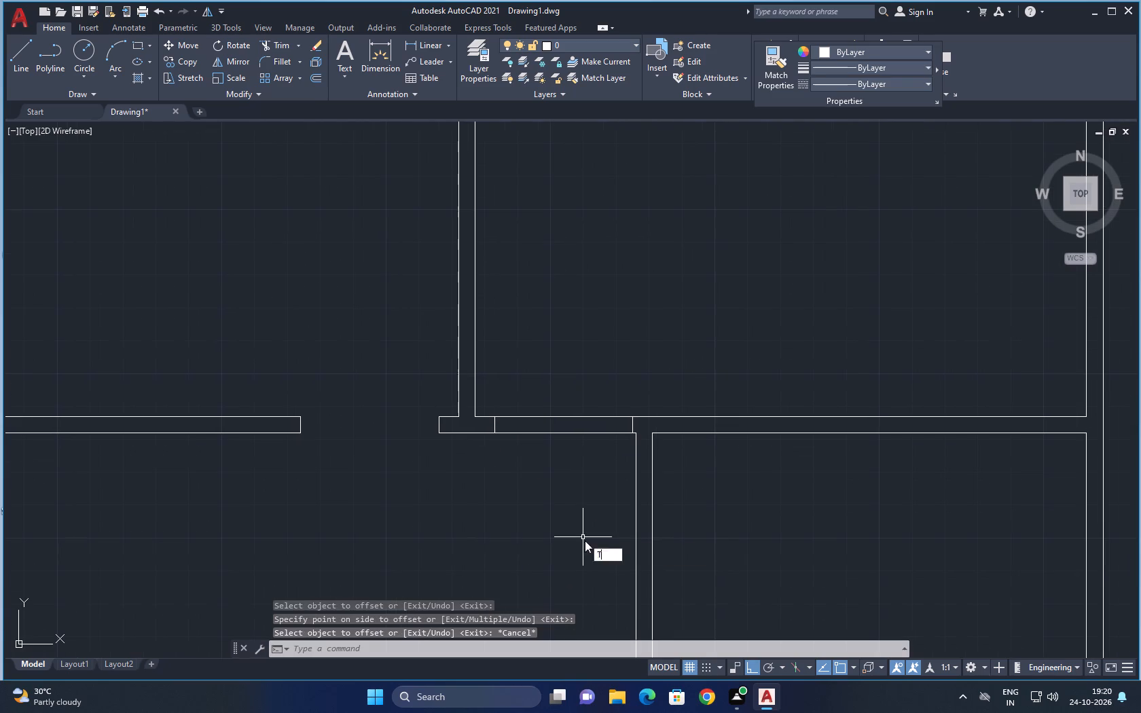
key("r")
key("space")
left_click(556, 432)
left_click(560, 418)
left_click(558, 435)
key("Escape")
Draw a 5" jamb line across the vertical wall between the large hall and the room to its right, below mid-height.
scroll(570, 432, "down", 2)
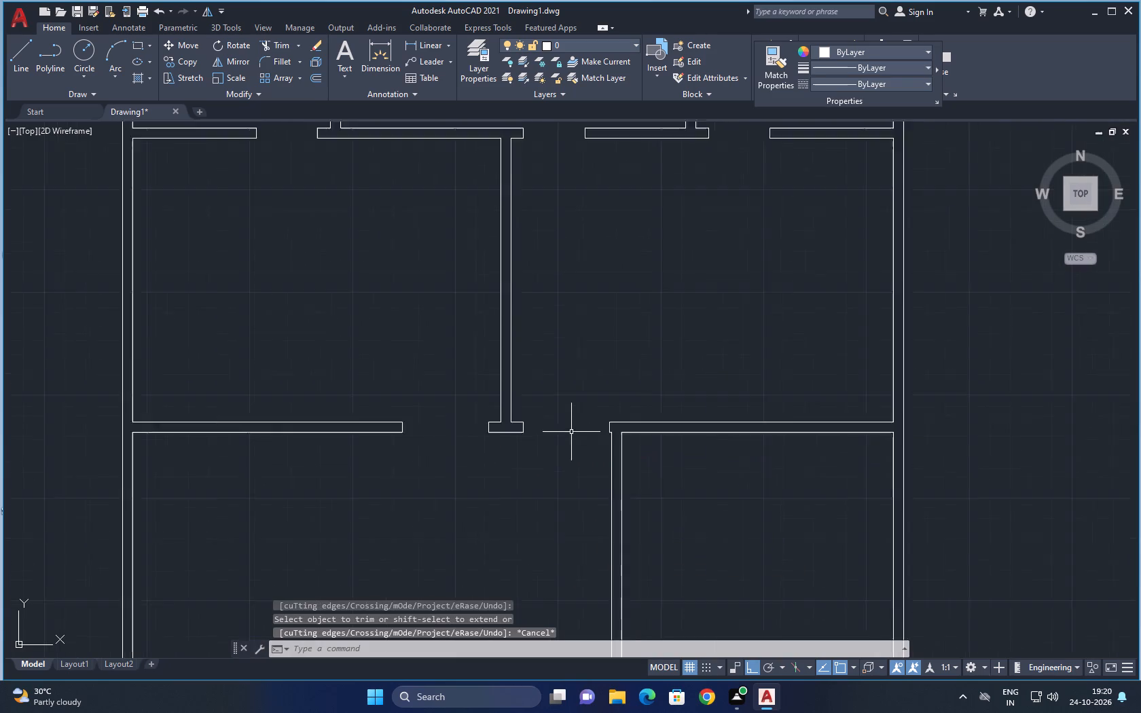
middle_click_drag(652, 483, 634, 475)
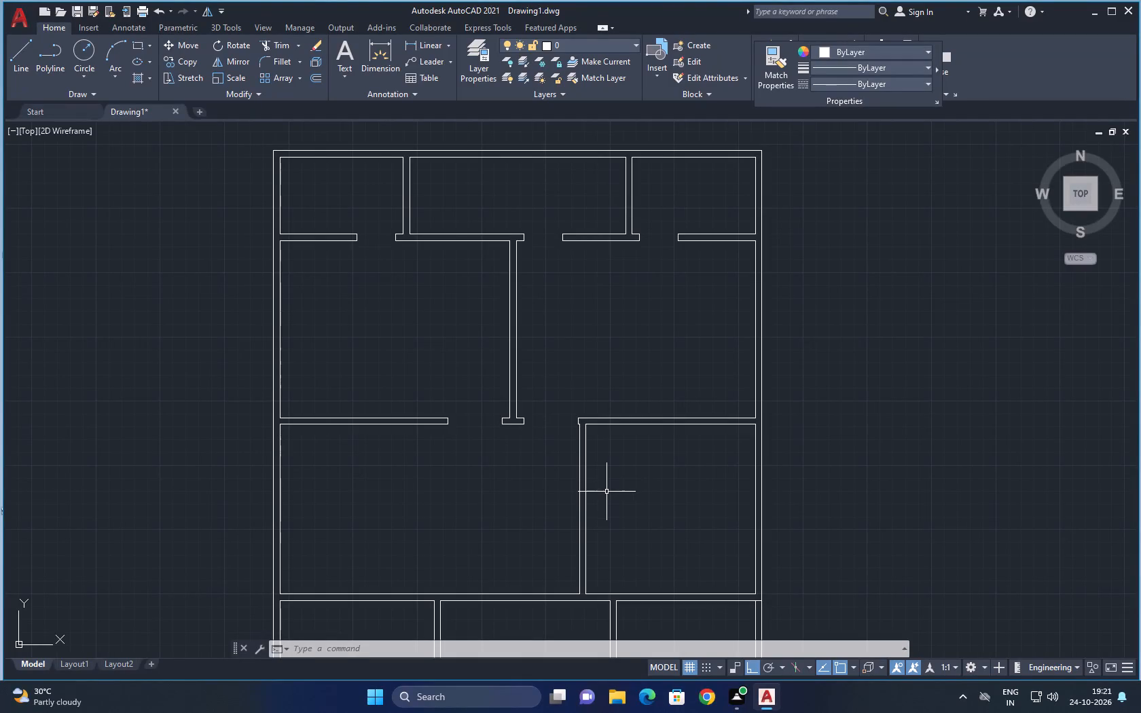
middle_click_drag(629, 496, 600, 458)
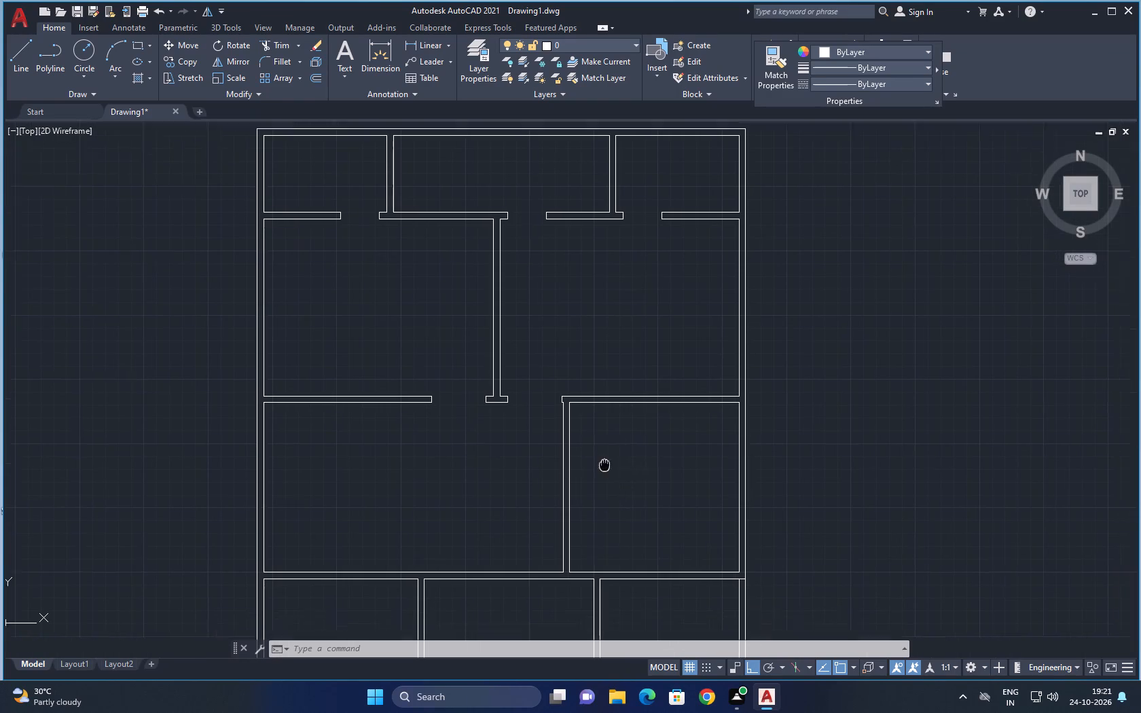
middle_click_drag(600, 458, 600, 457)
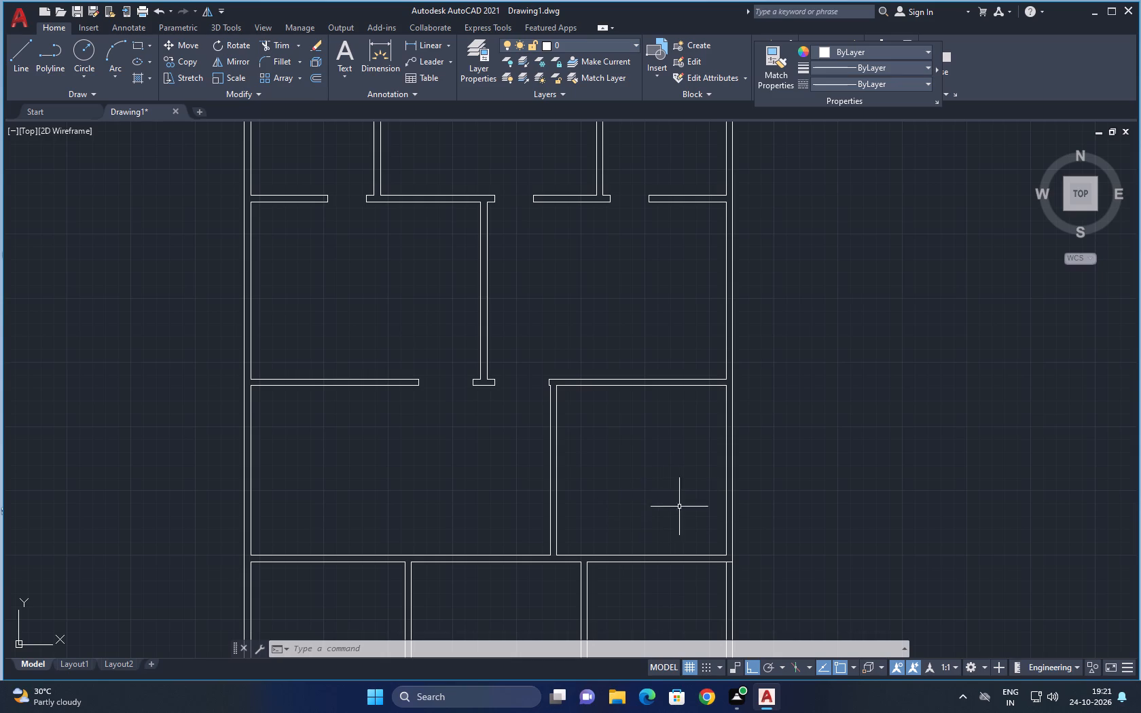
middle_click_drag(589, 475, 591, 417)
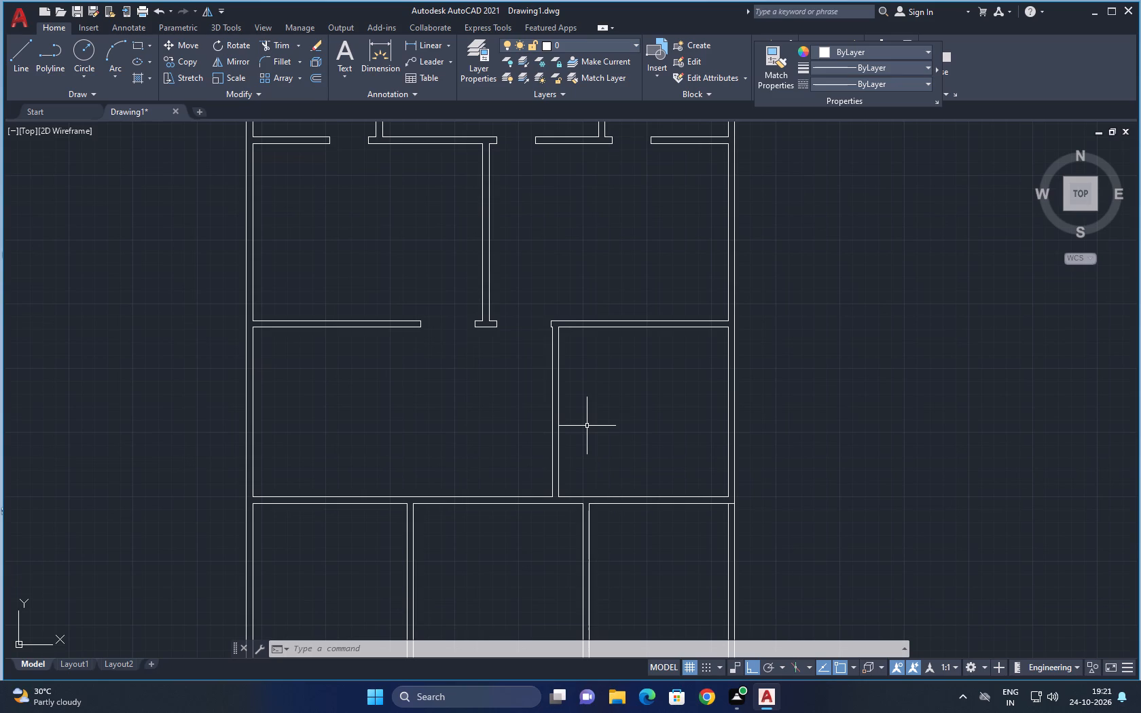
scroll(554, 418, "up", 1)
type("L")
key("space")
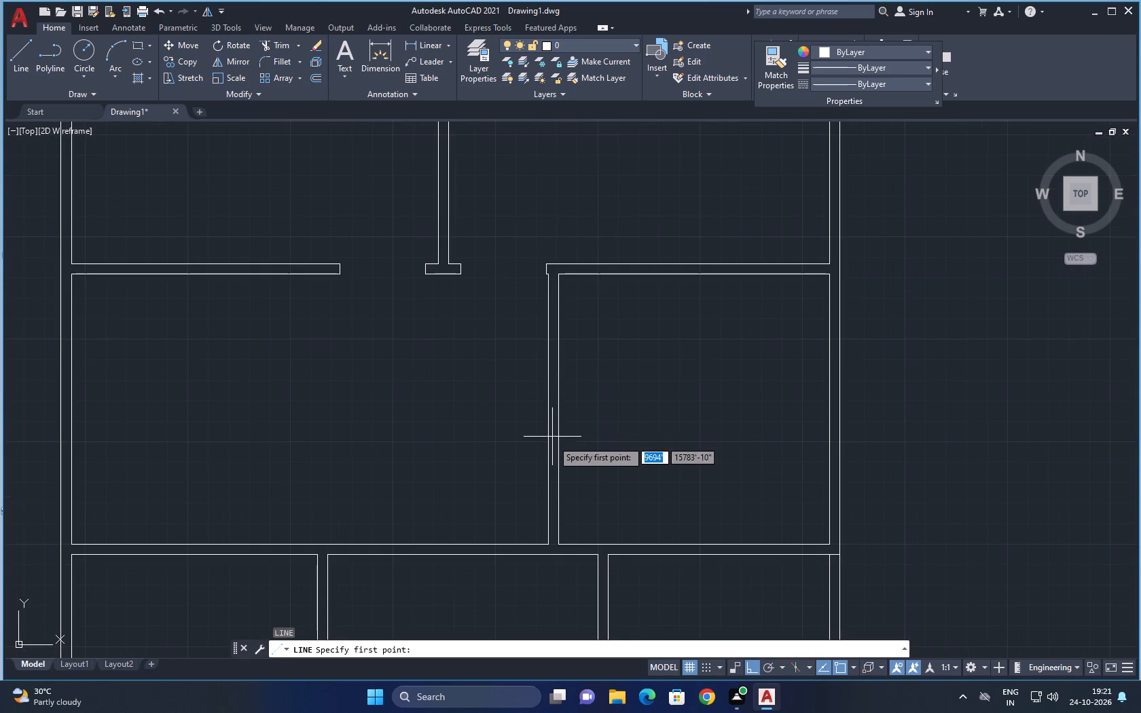
scroll(549, 454, "up", 1)
left_click(547, 459)
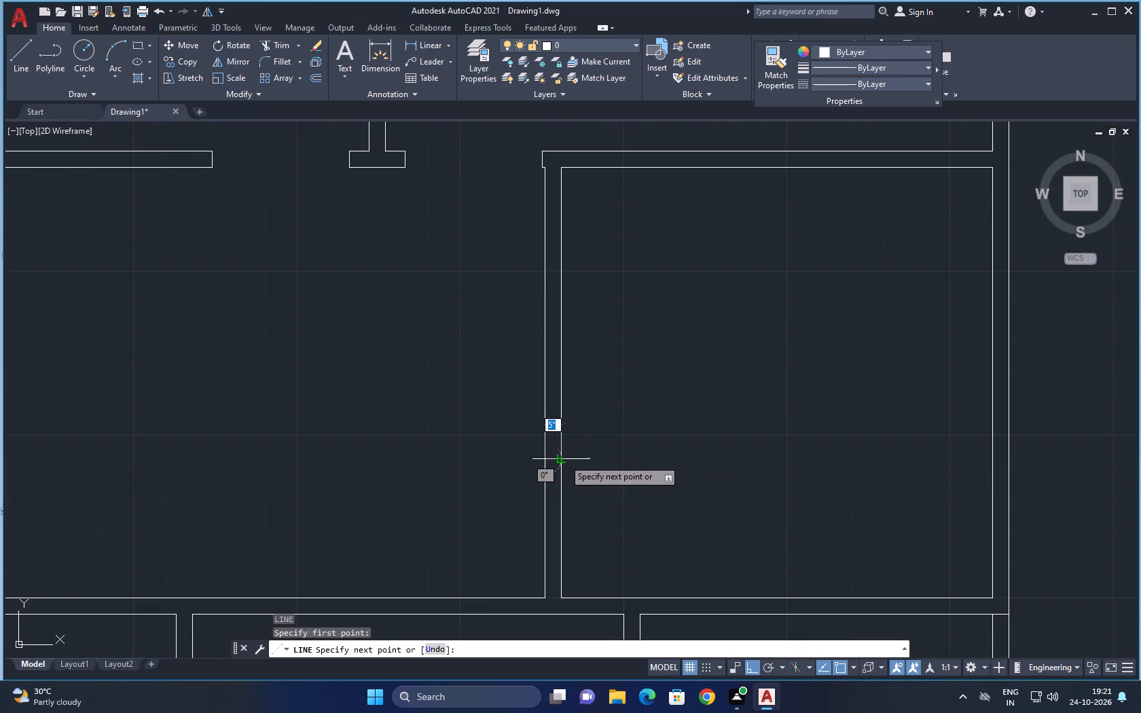
left_click(562, 459)
key("Escape")
Draw a second jamb line across the same vertical wall, above the first one and above mid-height.
key("l")
key("space")
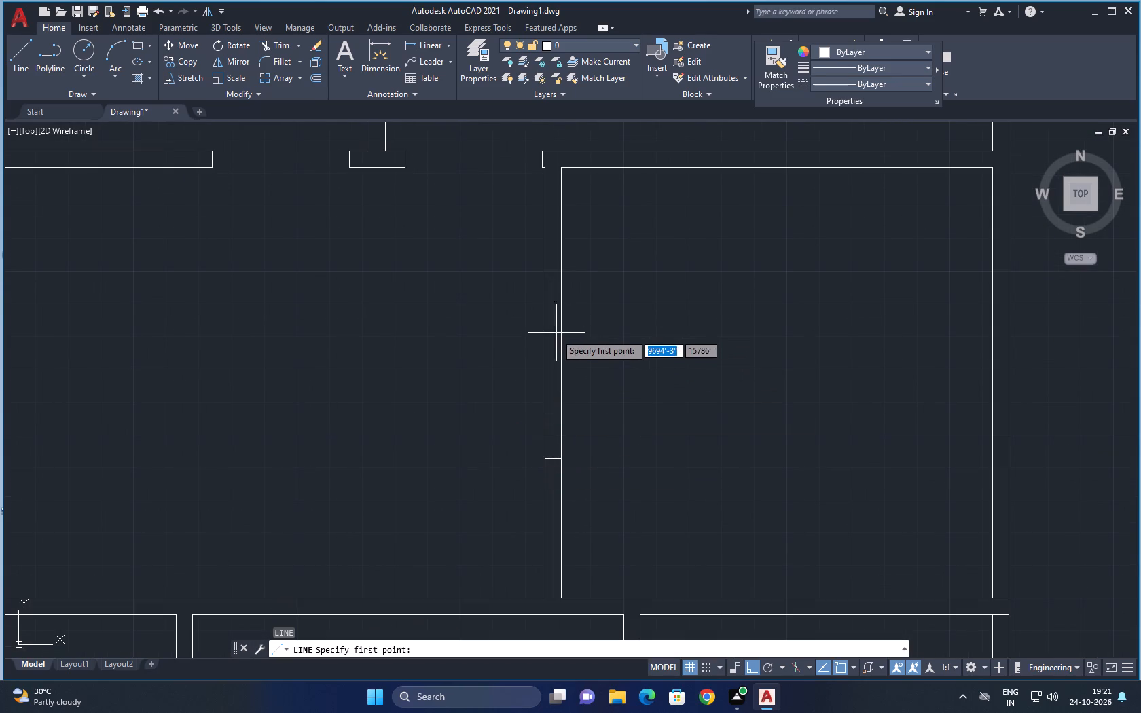
left_click(548, 316)
left_click(562, 317)
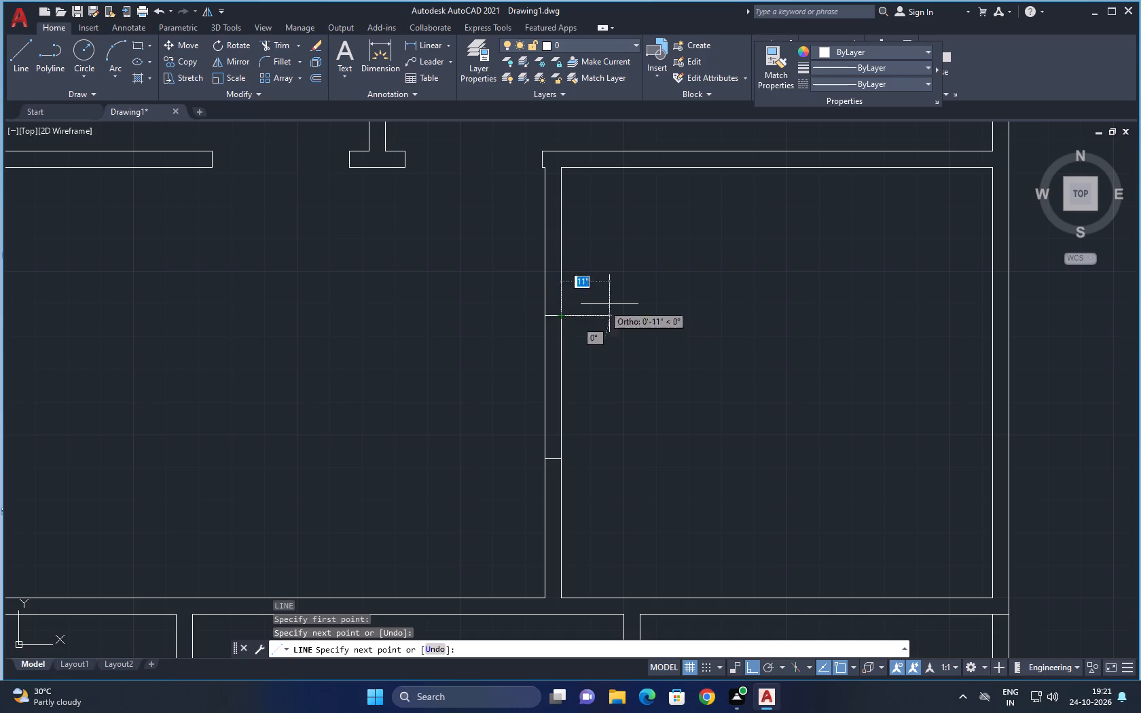
key("Escape")
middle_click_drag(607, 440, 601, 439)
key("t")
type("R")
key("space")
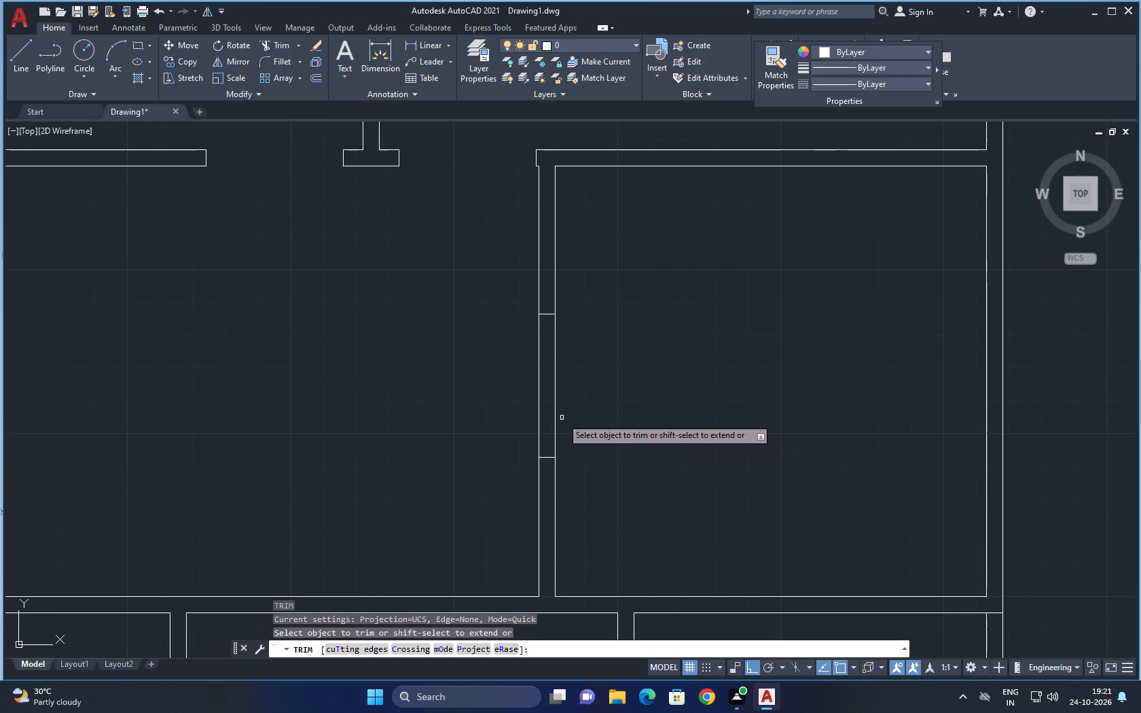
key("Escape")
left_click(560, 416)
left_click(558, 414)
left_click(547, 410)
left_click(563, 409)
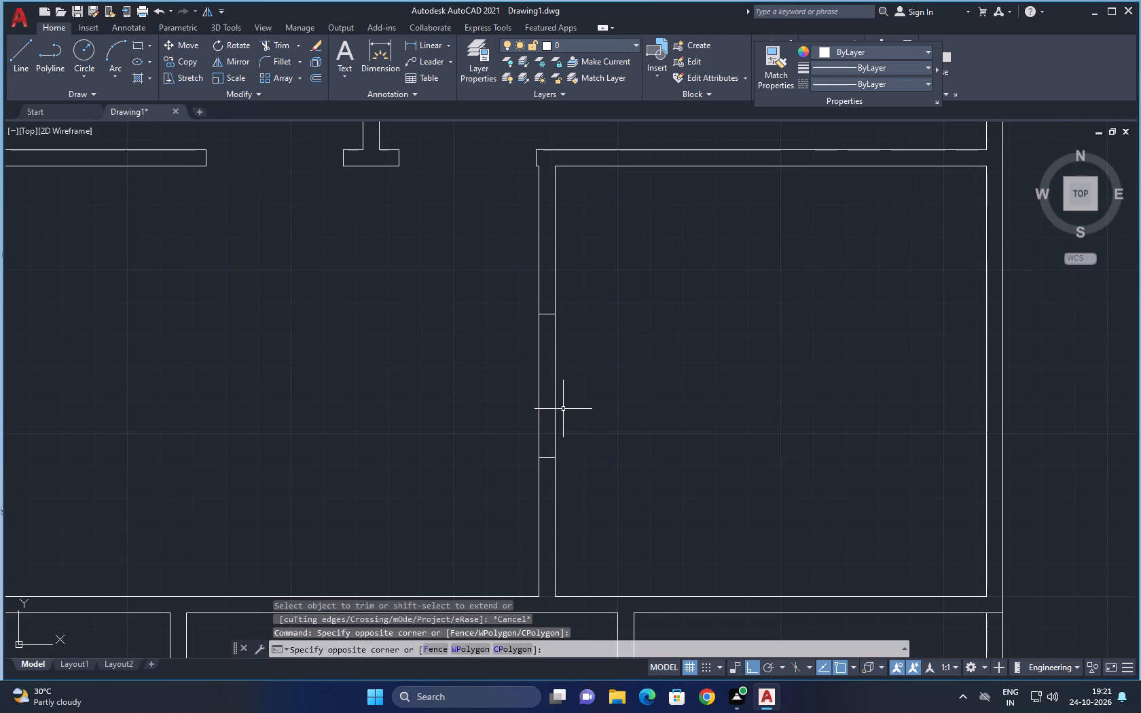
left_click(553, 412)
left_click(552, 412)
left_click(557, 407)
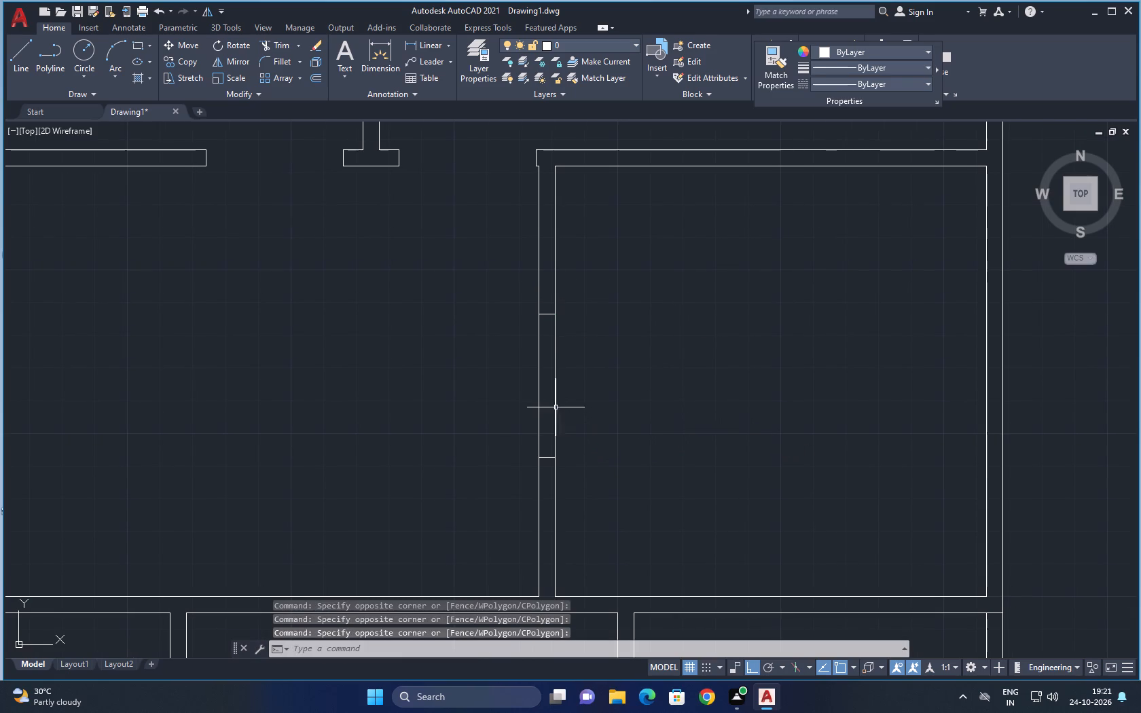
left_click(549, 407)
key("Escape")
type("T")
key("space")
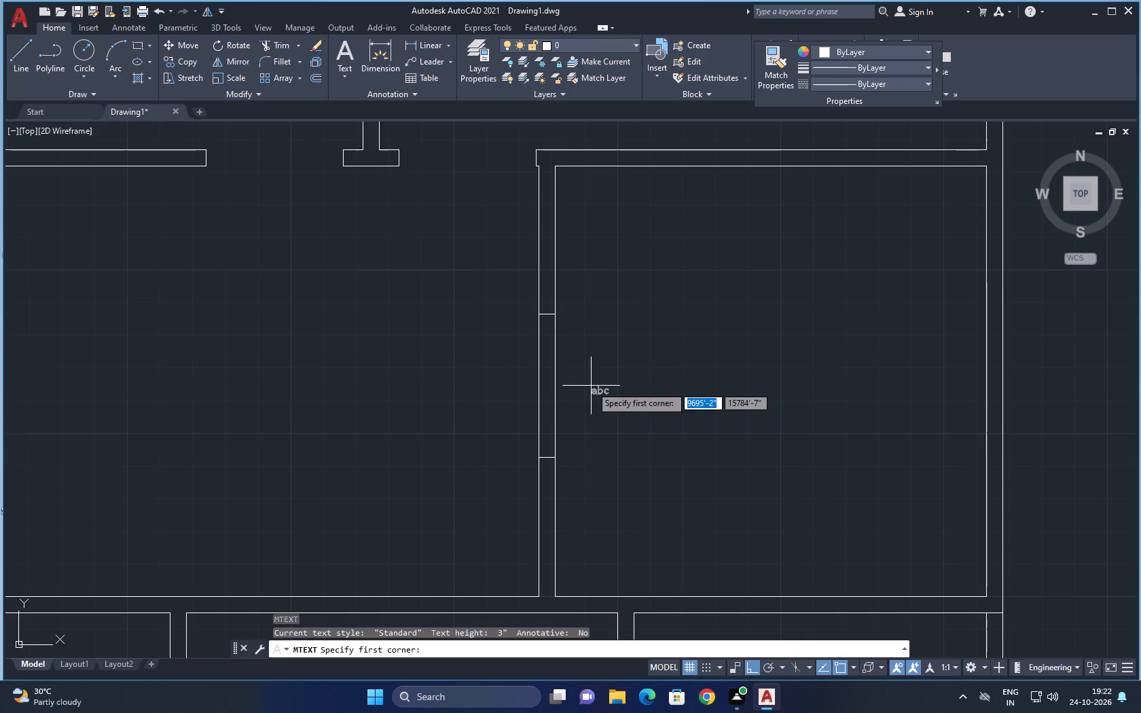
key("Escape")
Trim both vertical wall lines between the two jambs to open the passage from the hall into the right-hand room.
type("TR")
key("space")
left_click(570, 395)
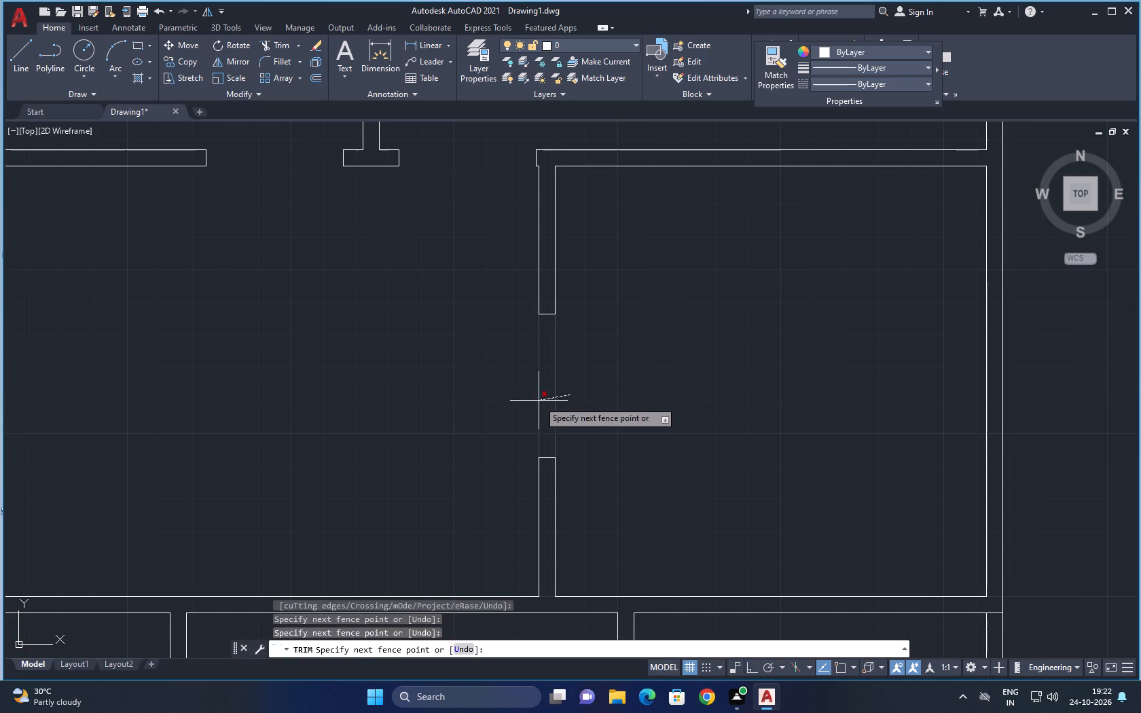
left_click(539, 401)
key("Escape")
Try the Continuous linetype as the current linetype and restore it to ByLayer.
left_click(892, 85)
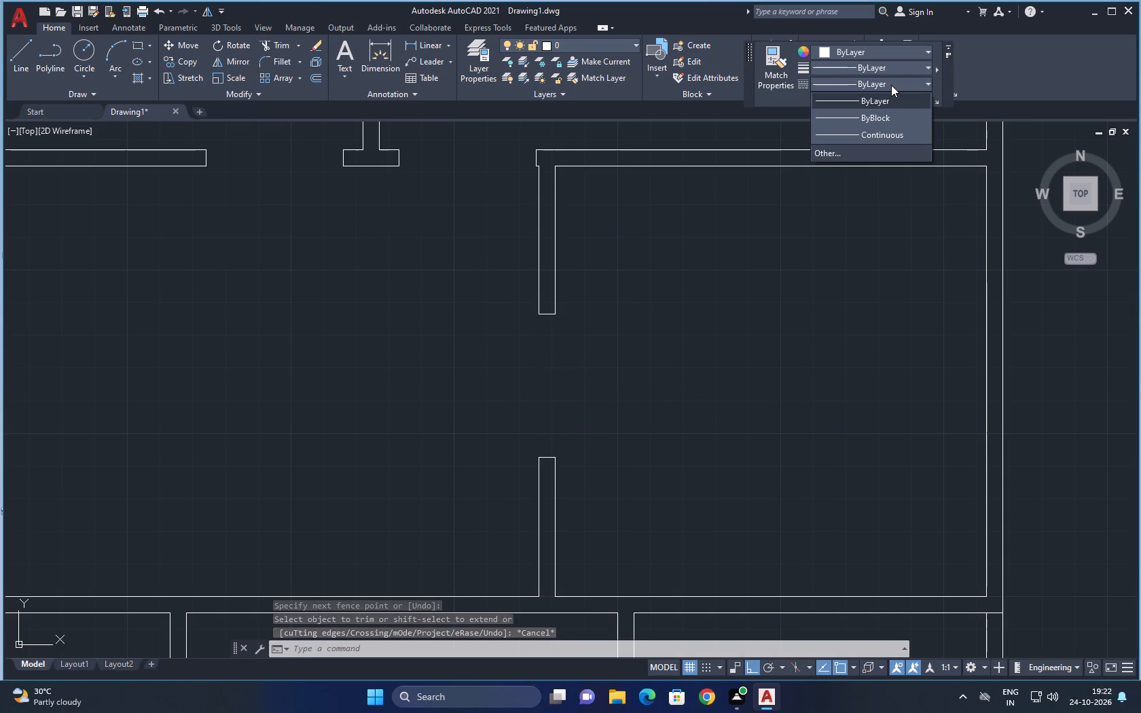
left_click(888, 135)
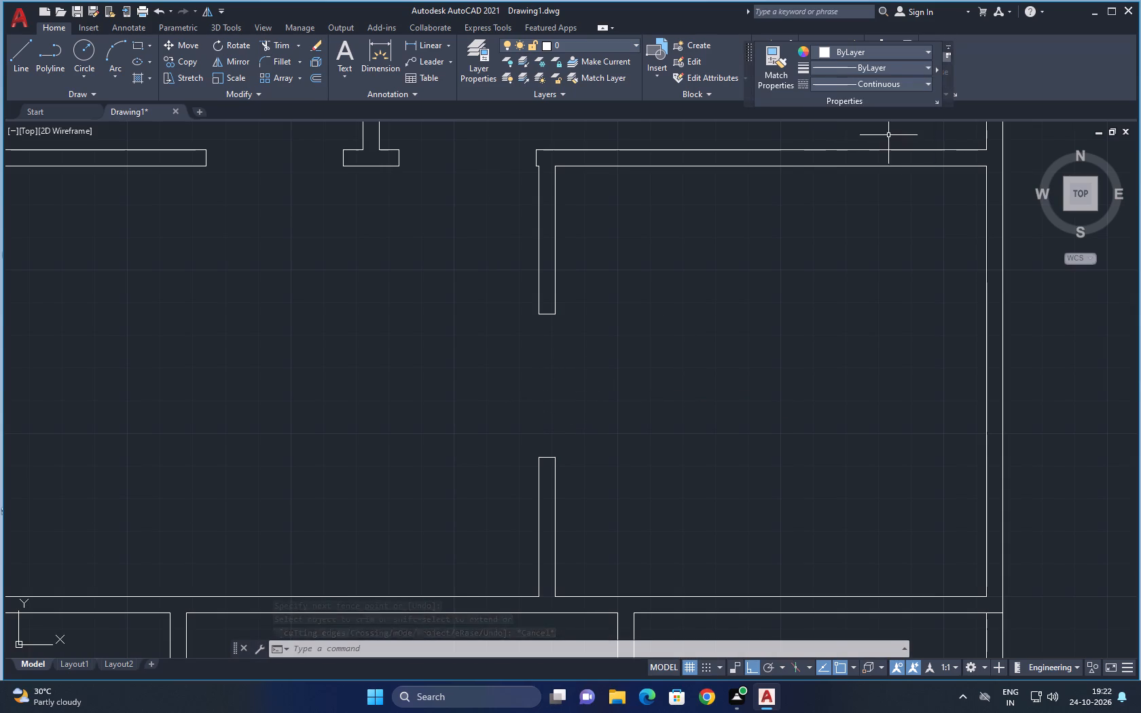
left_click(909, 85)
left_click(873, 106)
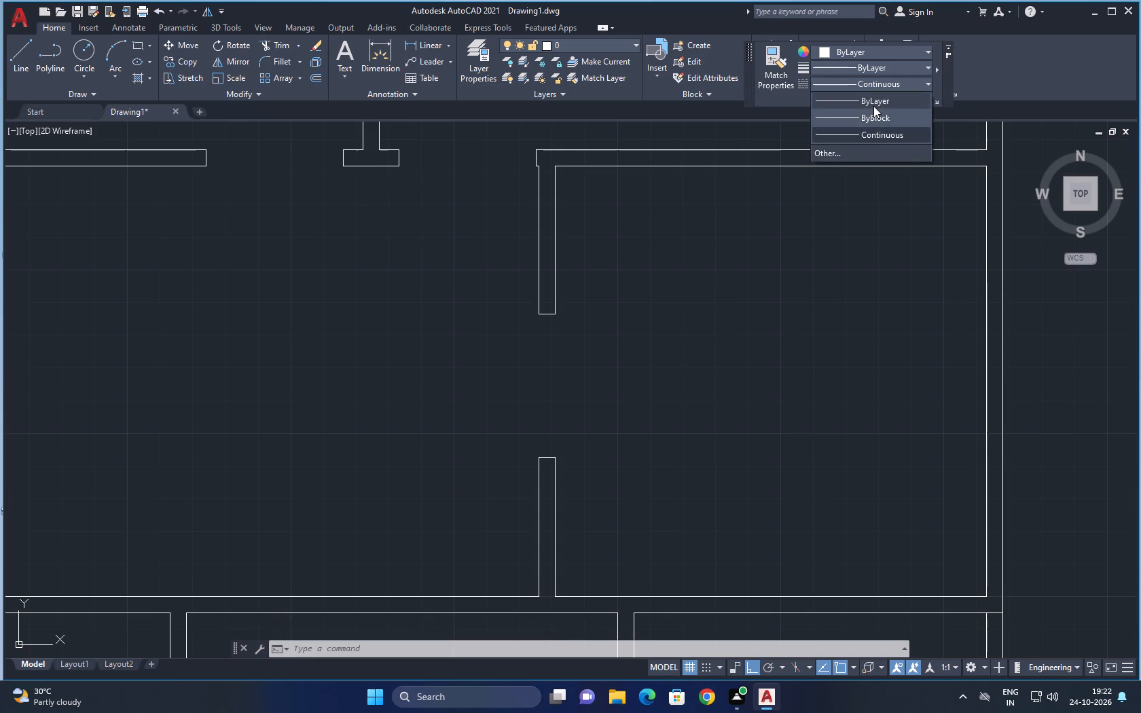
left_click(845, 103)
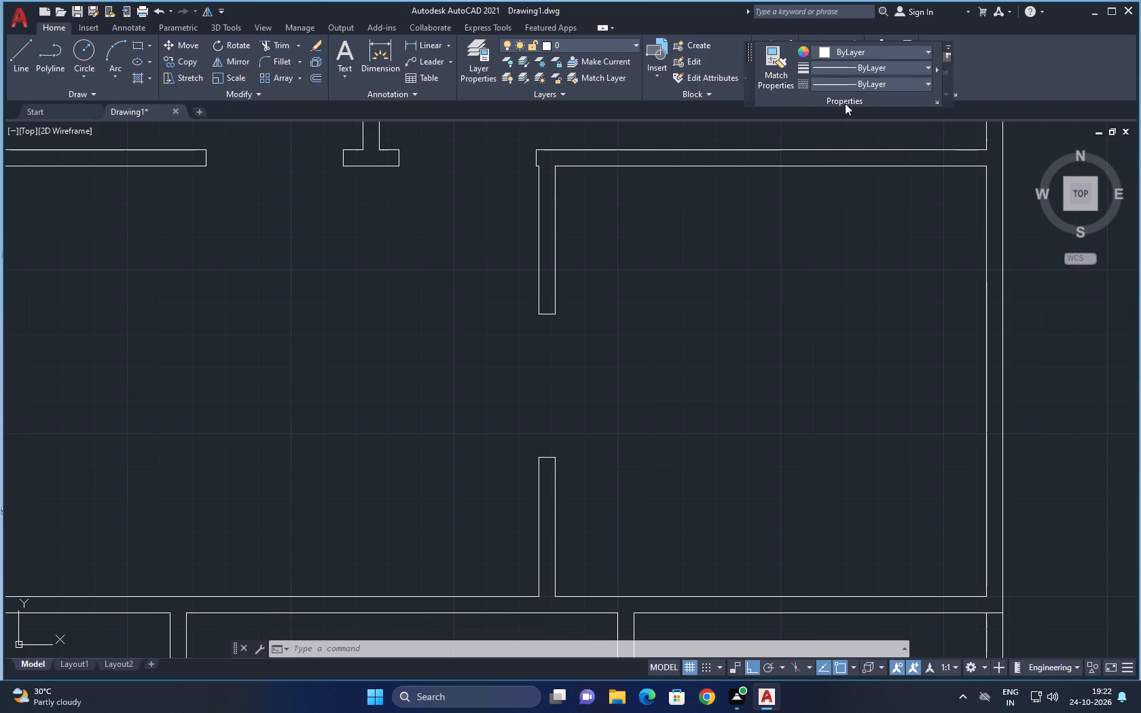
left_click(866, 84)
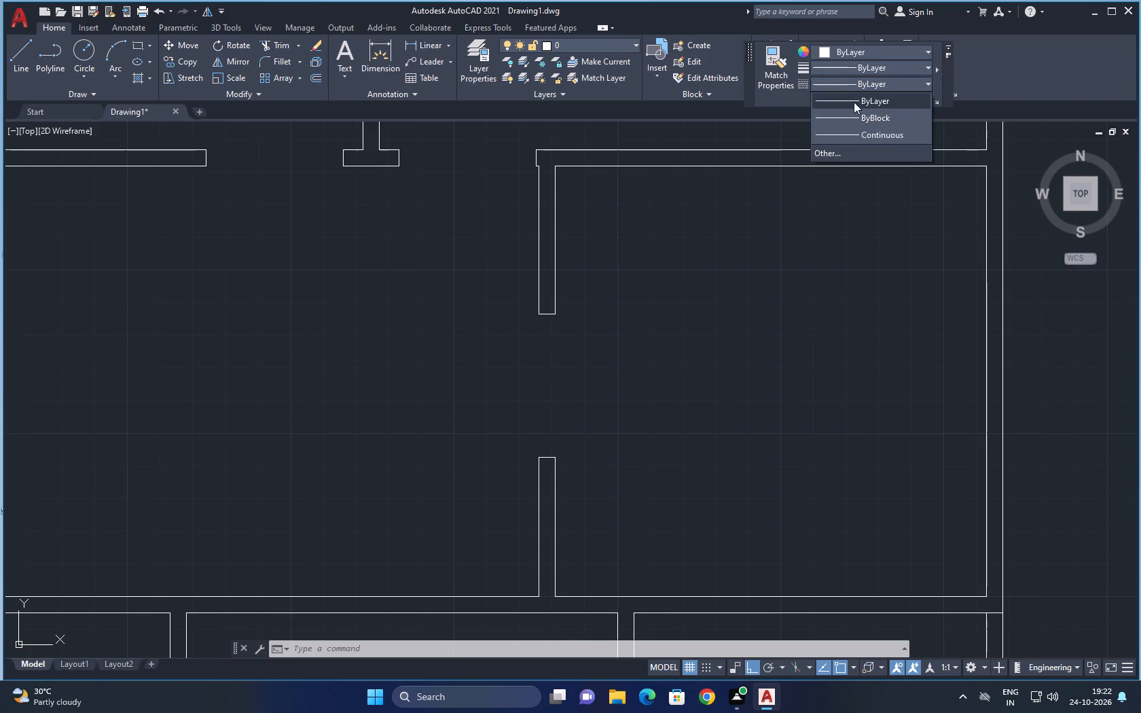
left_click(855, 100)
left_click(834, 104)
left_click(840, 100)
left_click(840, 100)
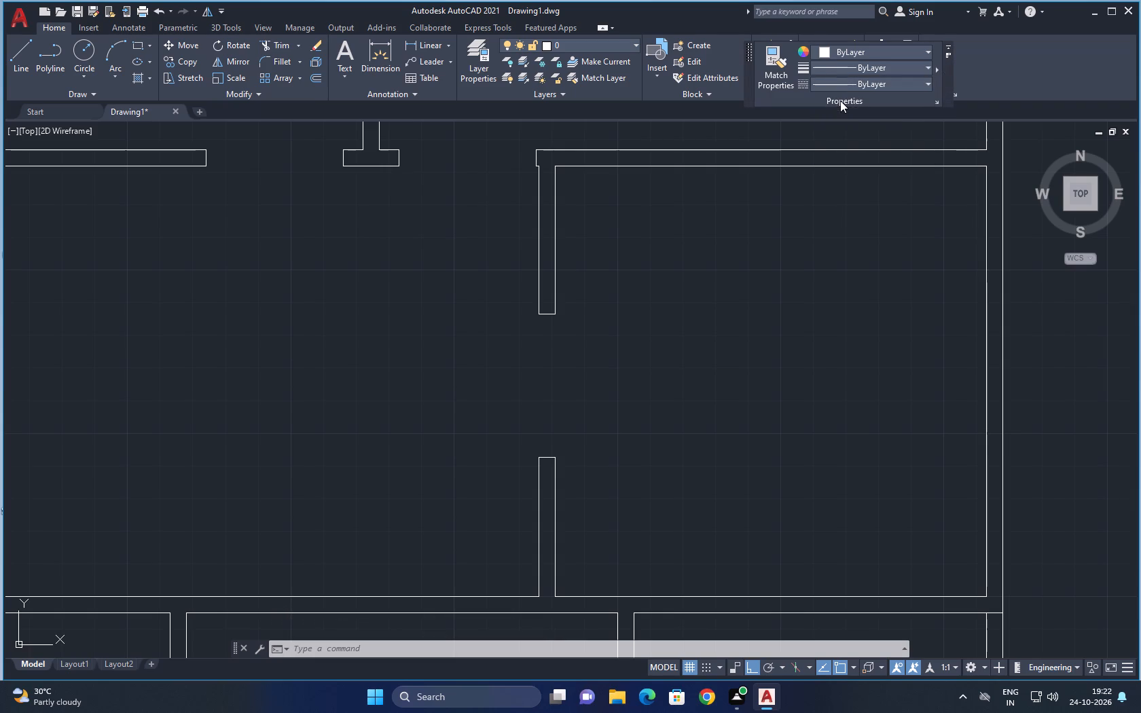
Open the Properties palette with nothing selected.
left_click(939, 100)
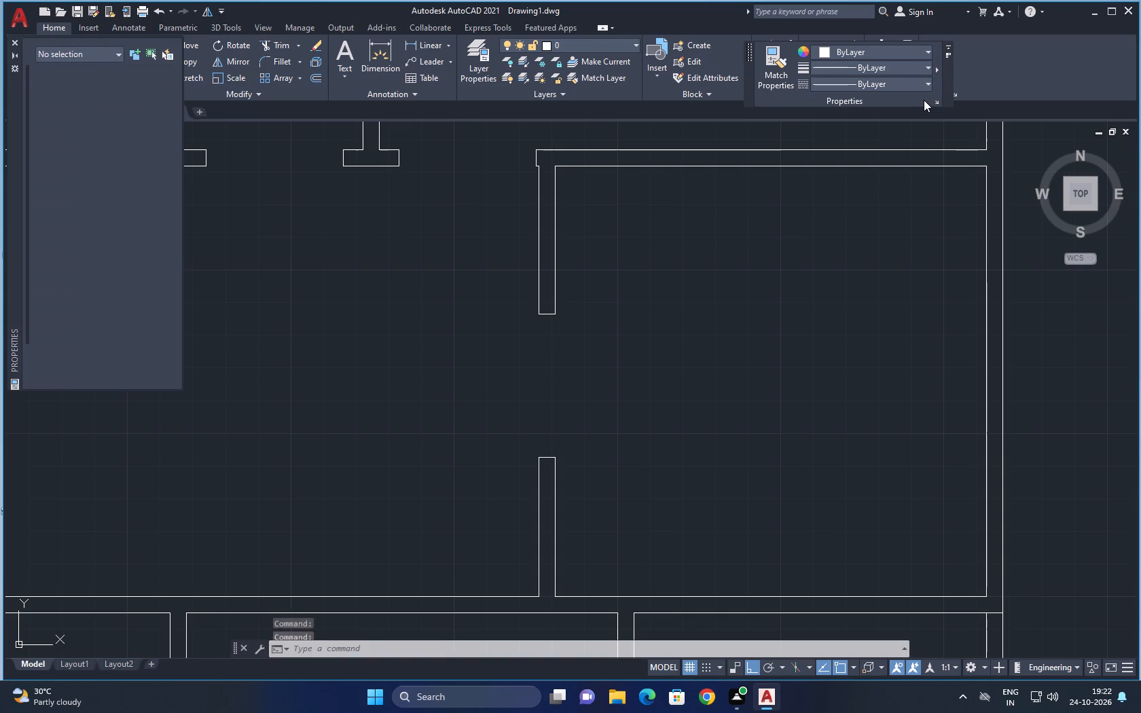
Close the Properties palette.
left_click(12, 41)
Load the ACAD_ISO02W100 ISO dash linetype into the drawing from acadiso.lin.
left_click(903, 49)
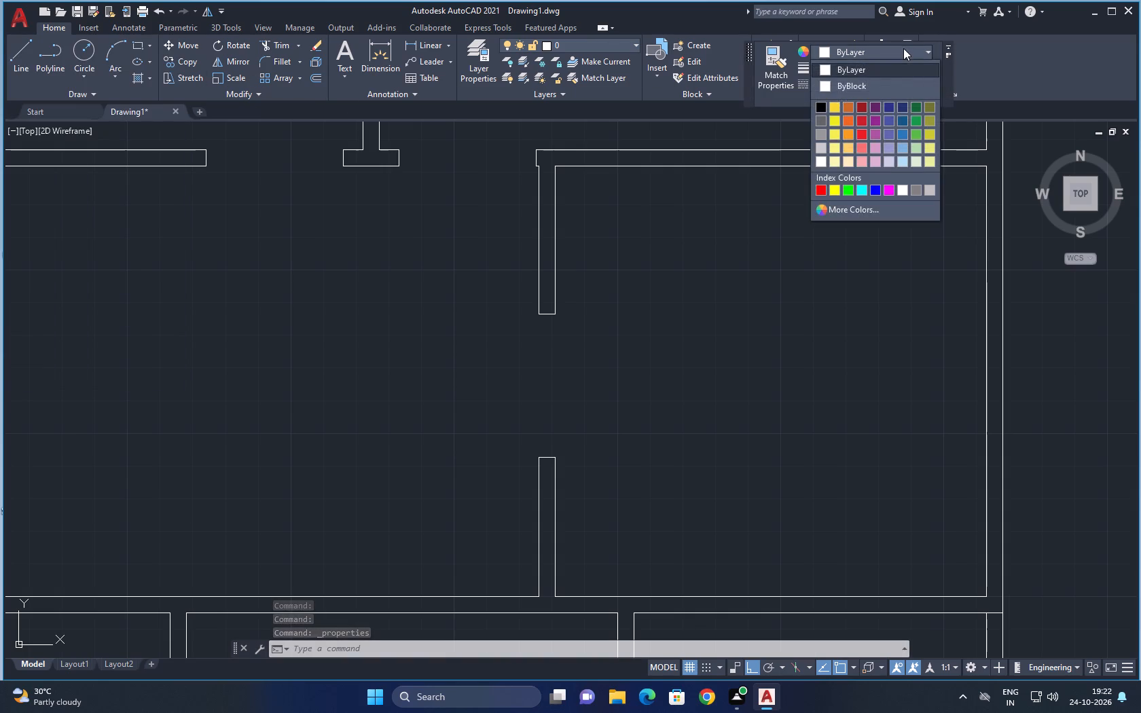
left_click(903, 49)
left_click(899, 82)
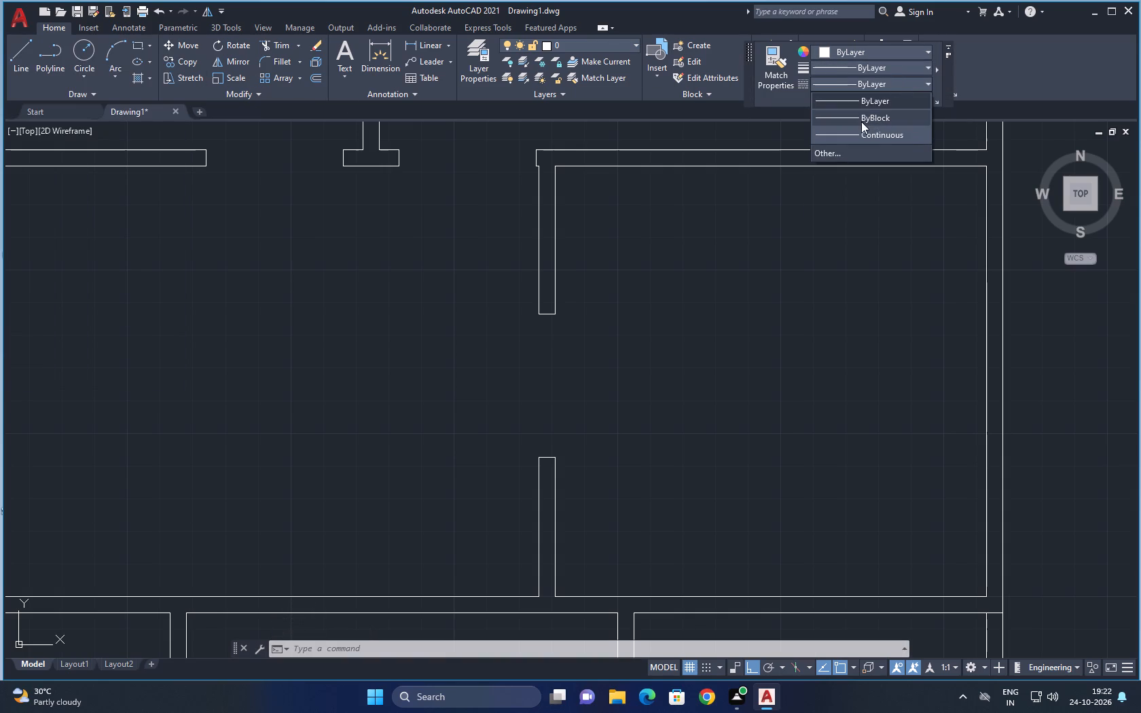
left_click(878, 101)
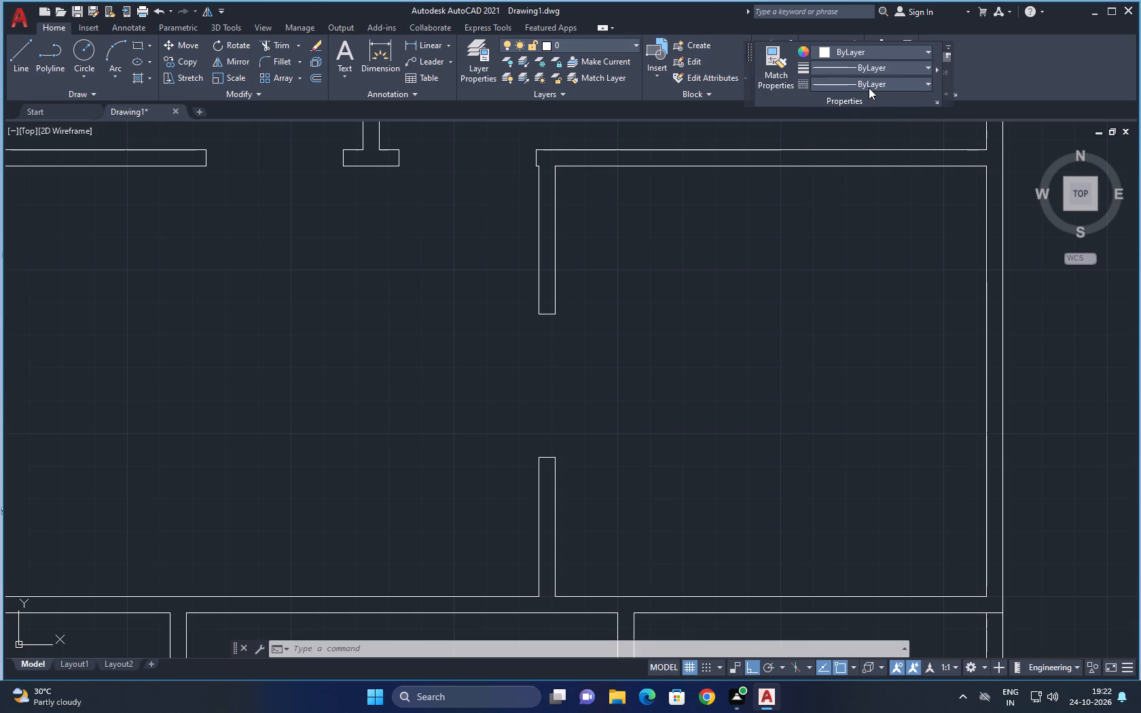
left_click(869, 88)
left_click(844, 154)
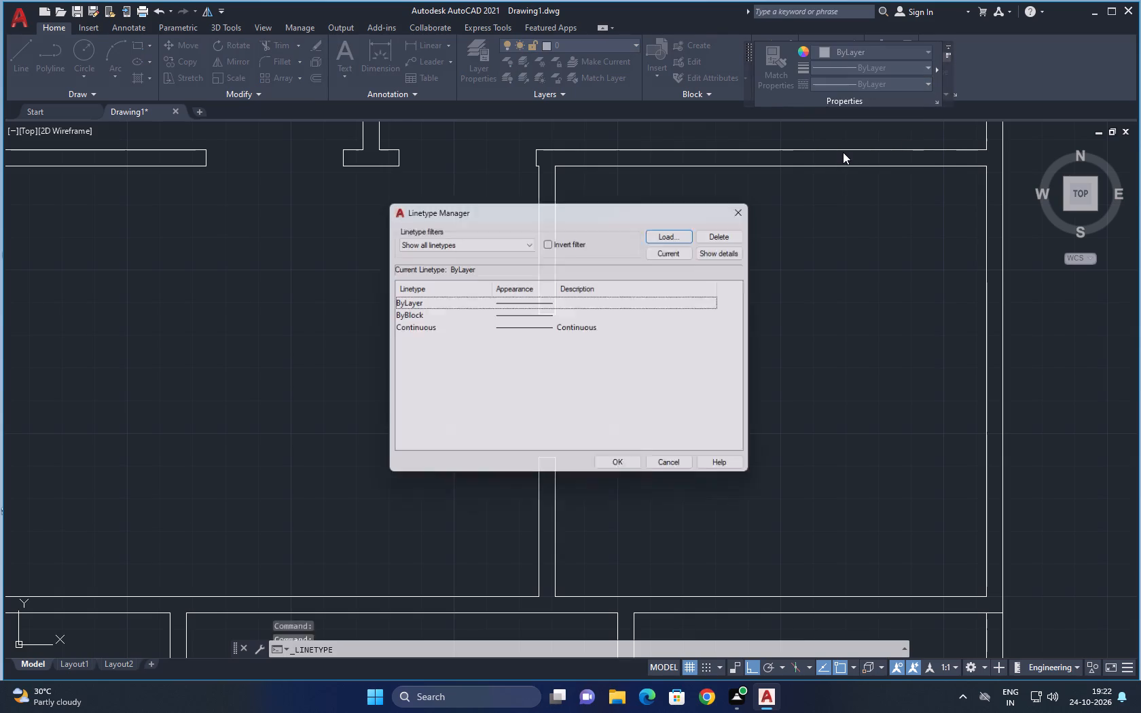
left_click(672, 234)
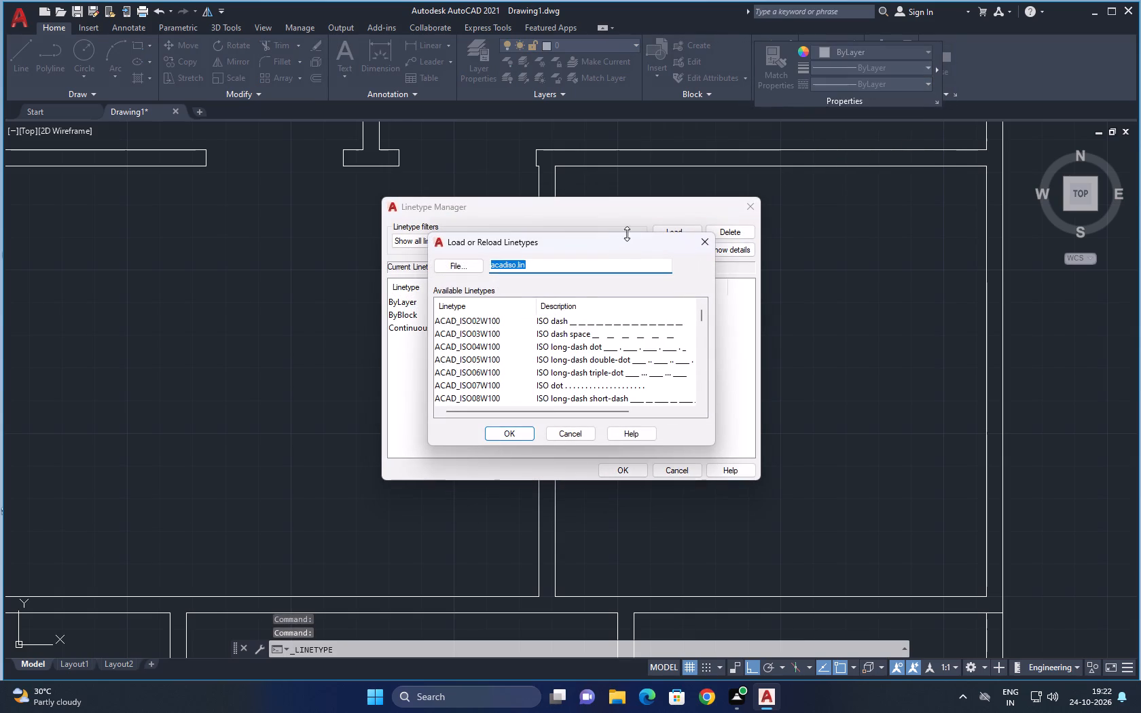
left_click(590, 316)
left_click(588, 321)
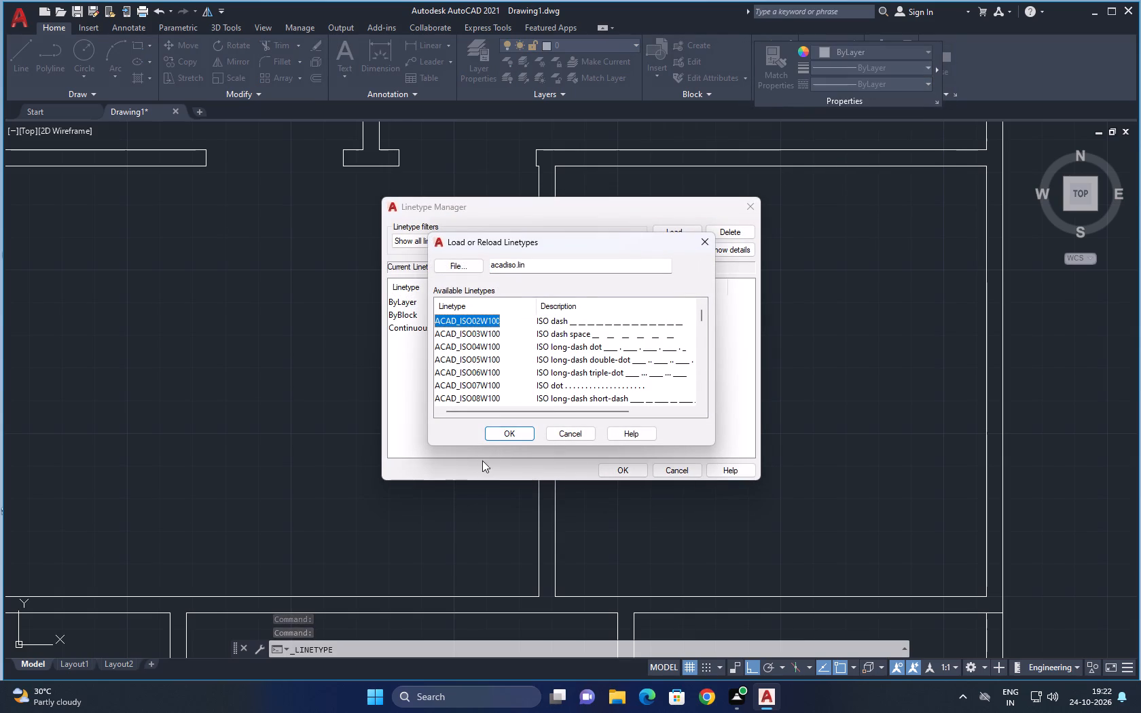
left_click(503, 427)
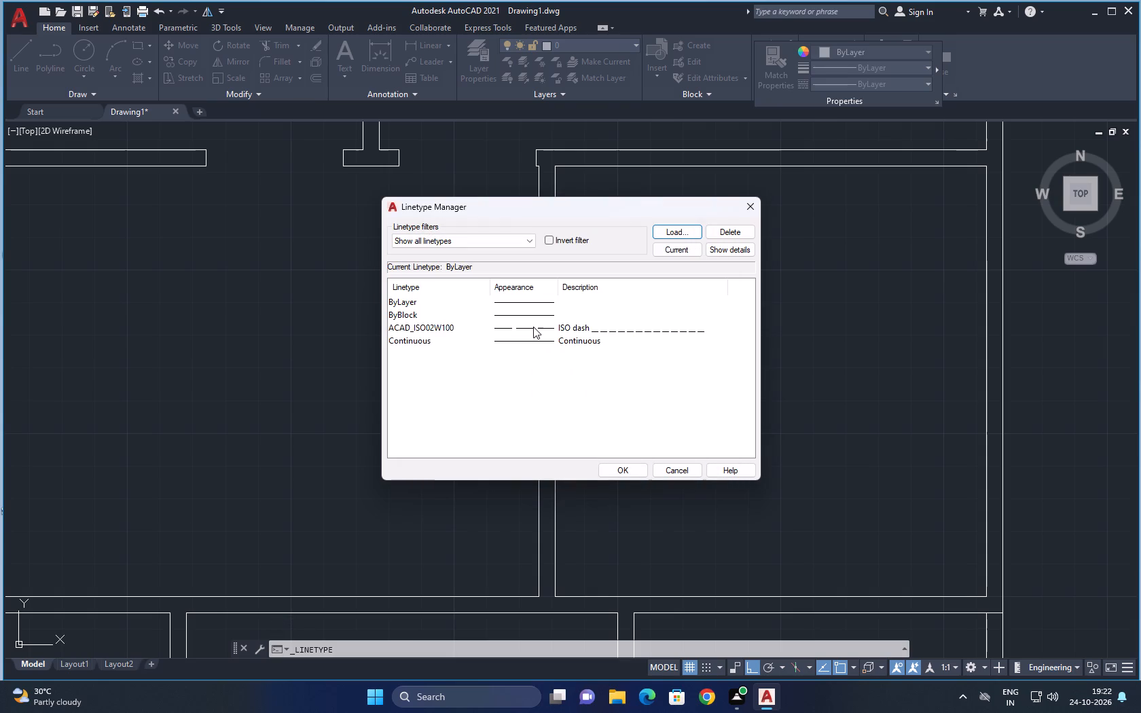
left_click(531, 326)
left_click(617, 475)
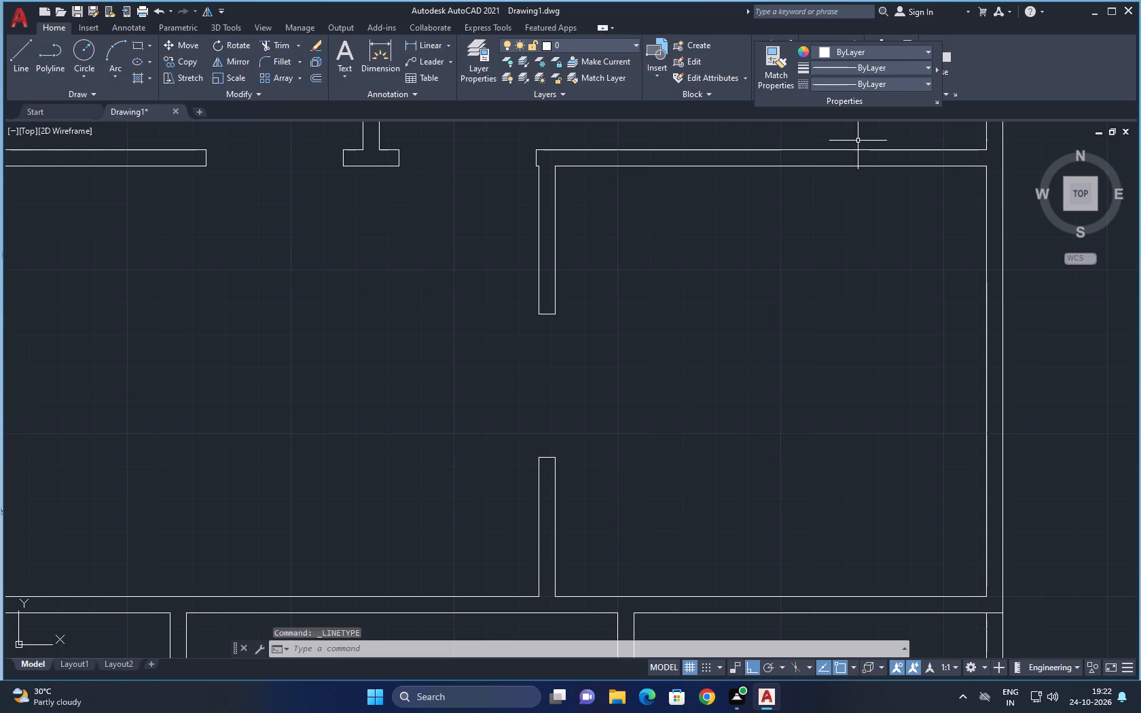
Make ACAD_ISO02W100 the current linetype.
left_click(885, 69)
left_click(886, 69)
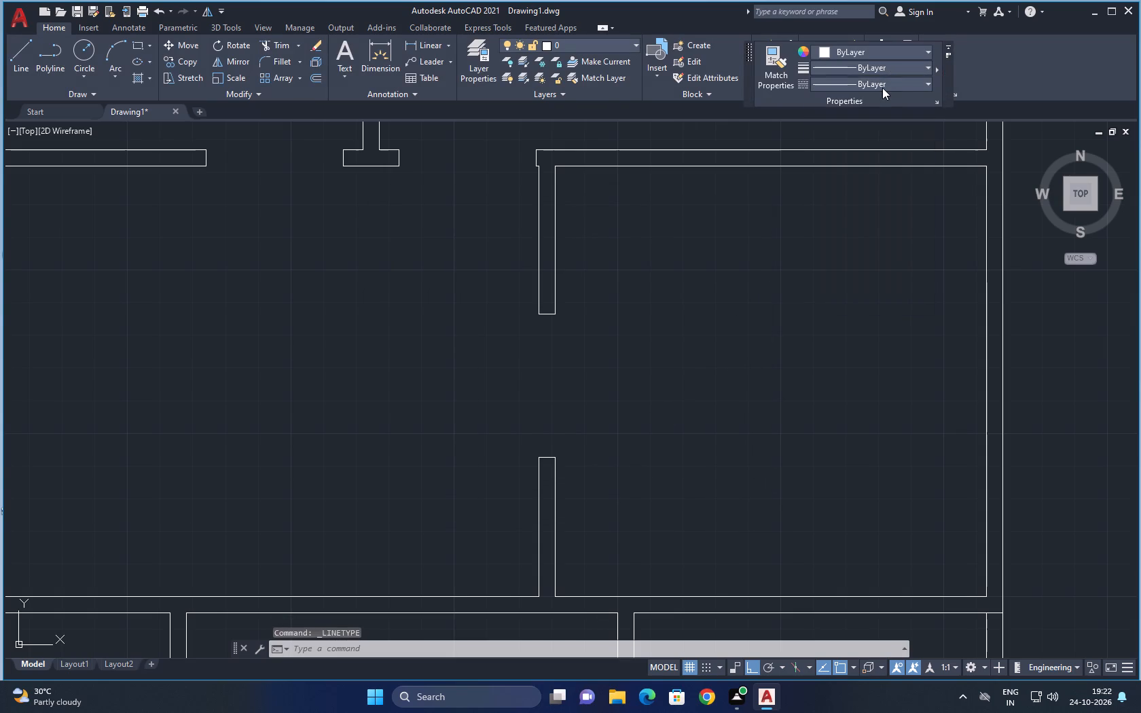
left_click(882, 88)
left_click(877, 137)
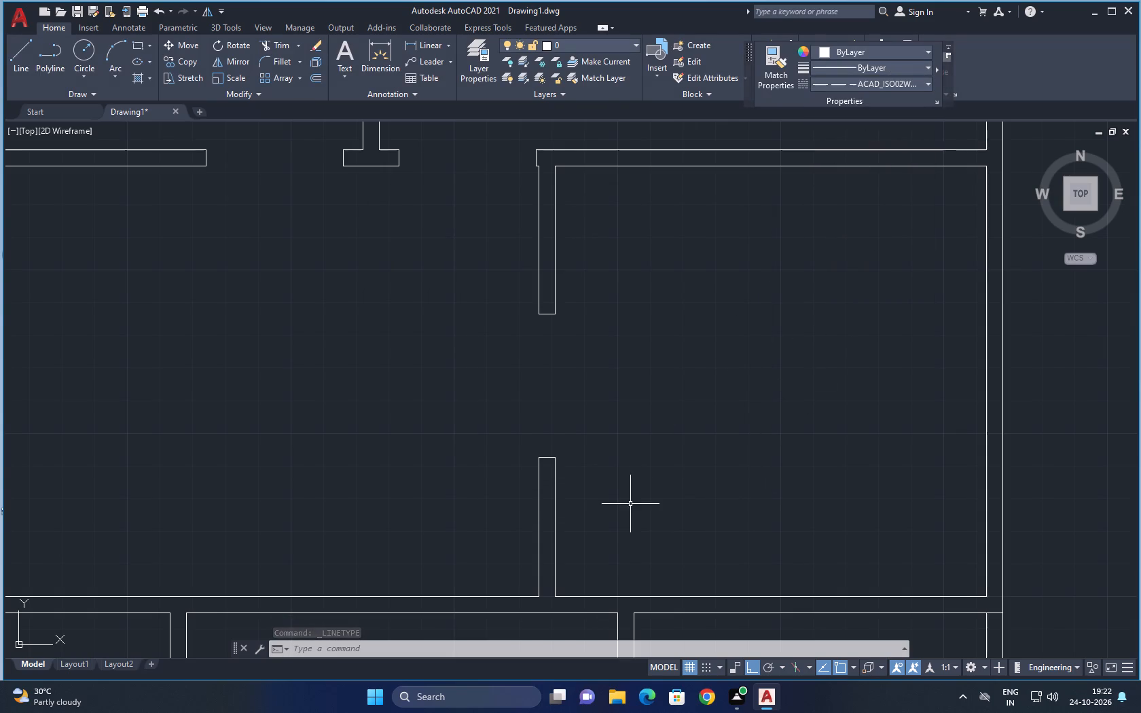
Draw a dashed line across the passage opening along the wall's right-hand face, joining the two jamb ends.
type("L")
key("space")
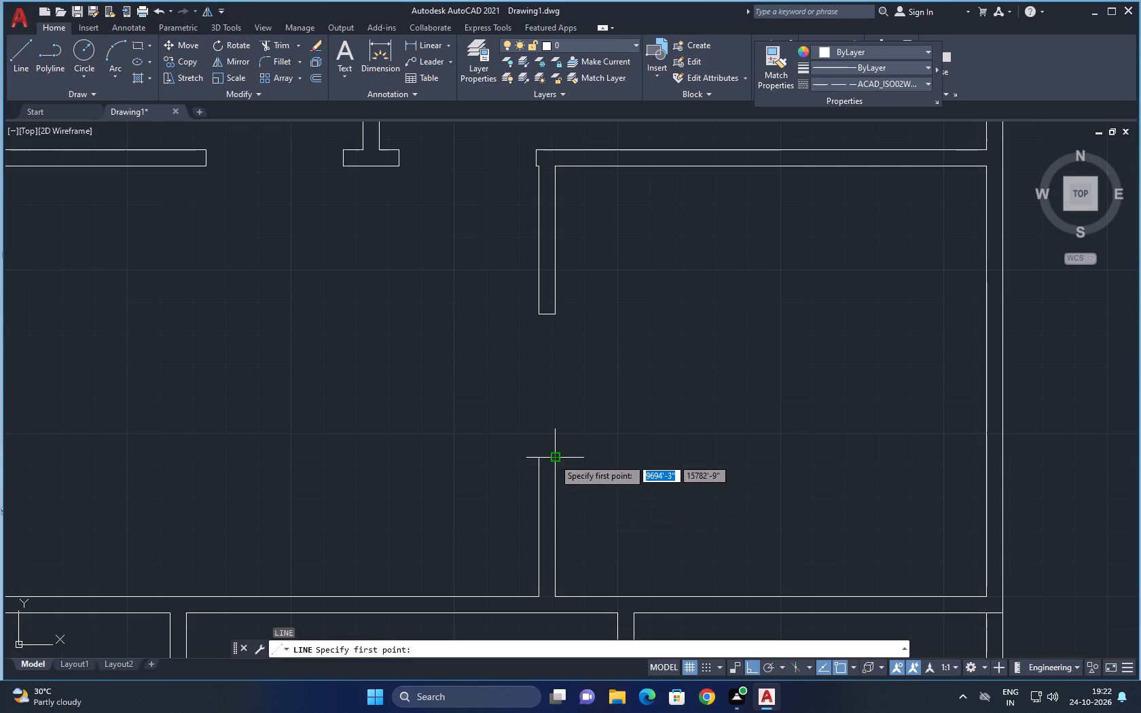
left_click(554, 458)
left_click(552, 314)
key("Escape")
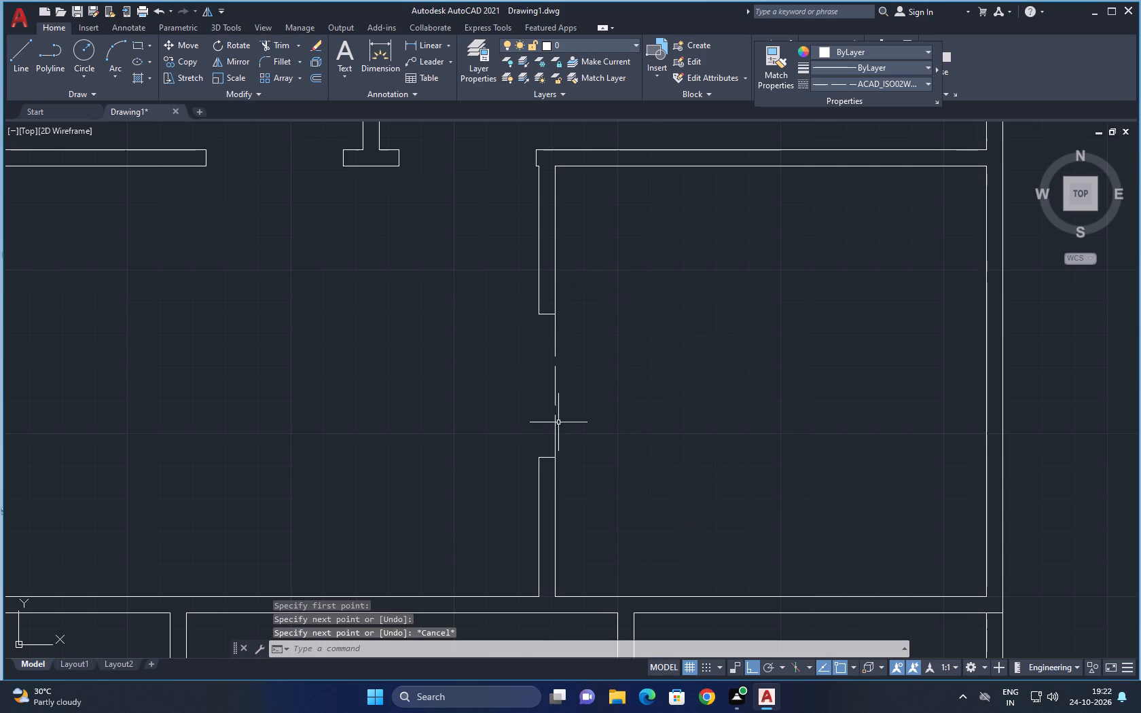
Select the dashed line and load the ACAD_ISO03W100 ISO dash space linetype into the drawing.
left_click_drag(538, 426, 539, 420)
left_click(573, 381)
left_click(556, 371)
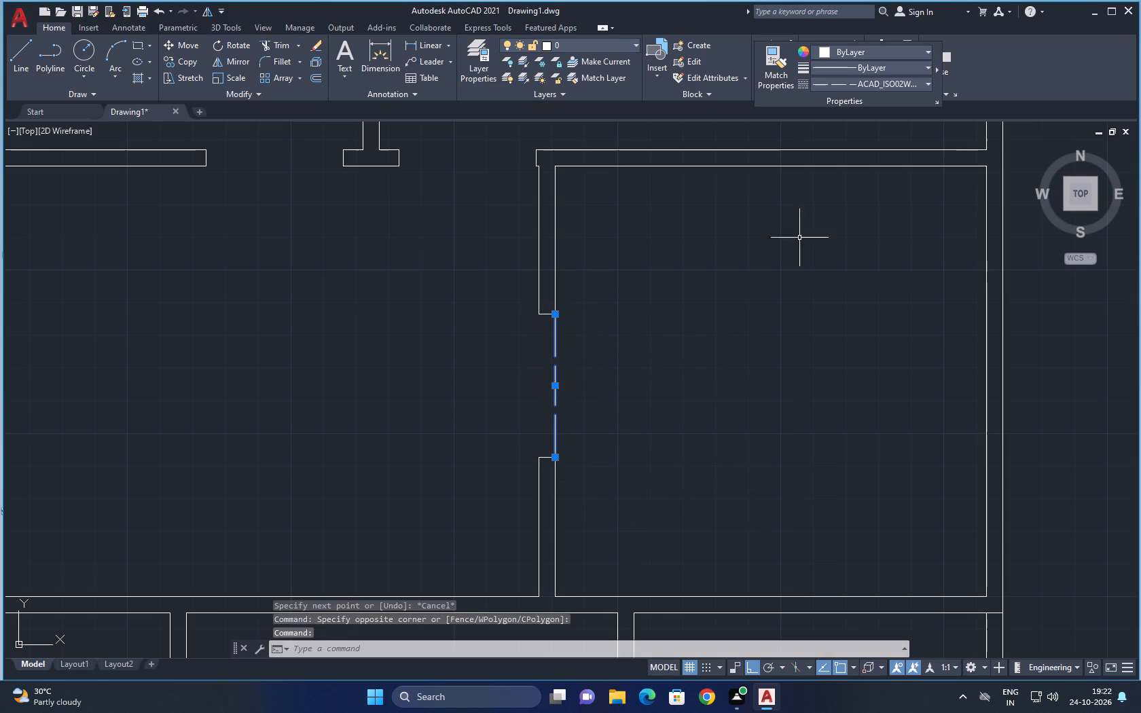
left_click(914, 81)
left_click(839, 170)
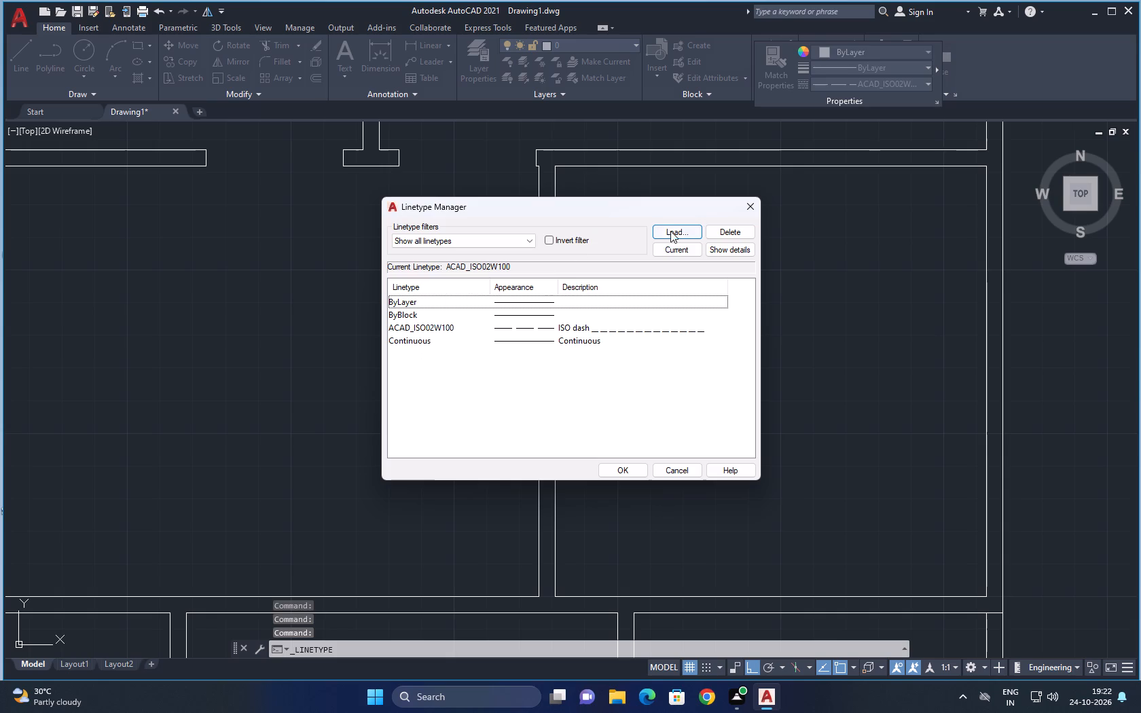
left_click(676, 233)
left_click(617, 340)
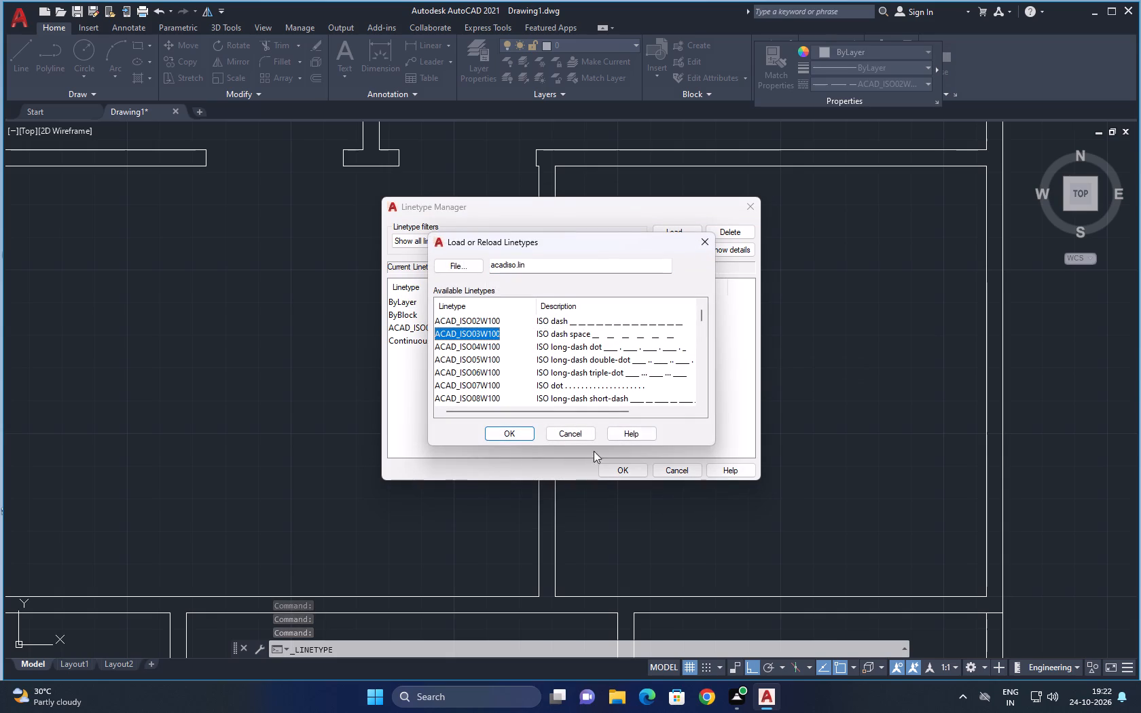
left_click(528, 445)
left_click(522, 437)
left_click(539, 346)
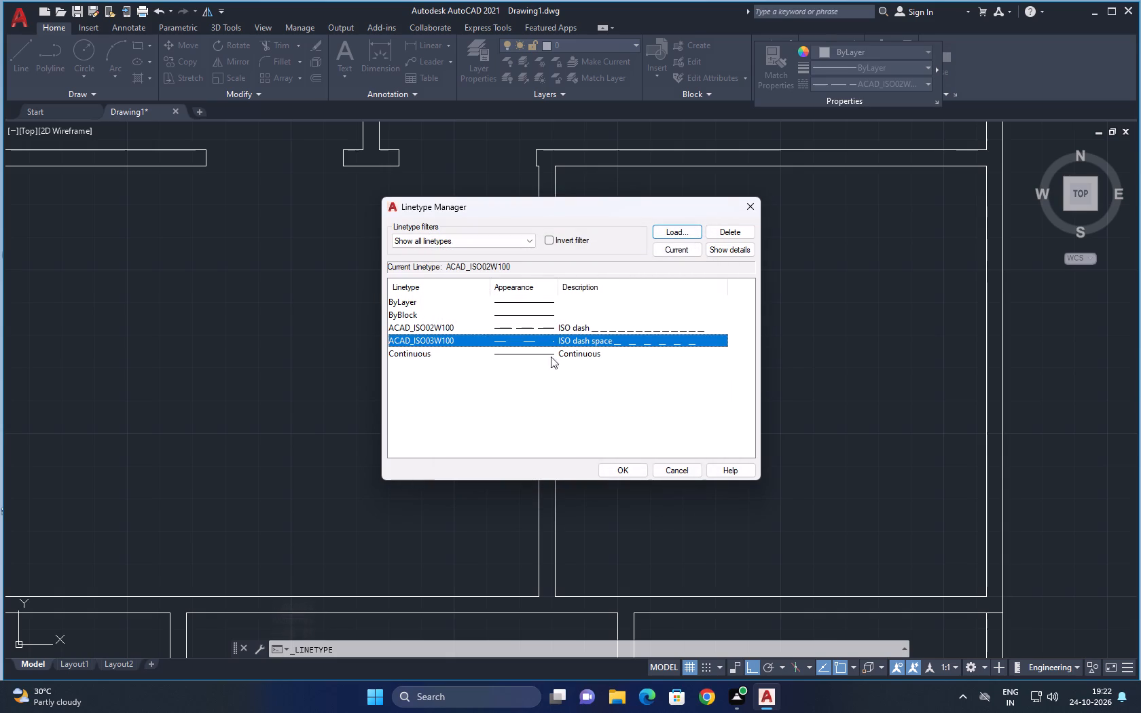
left_click(625, 473)
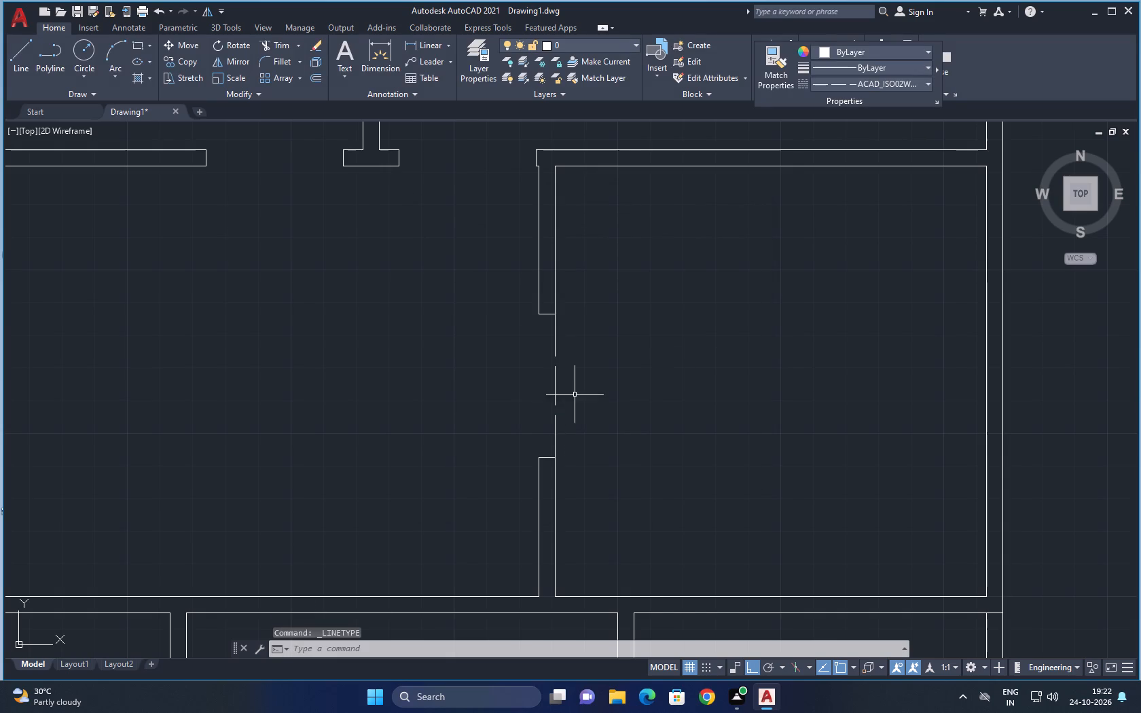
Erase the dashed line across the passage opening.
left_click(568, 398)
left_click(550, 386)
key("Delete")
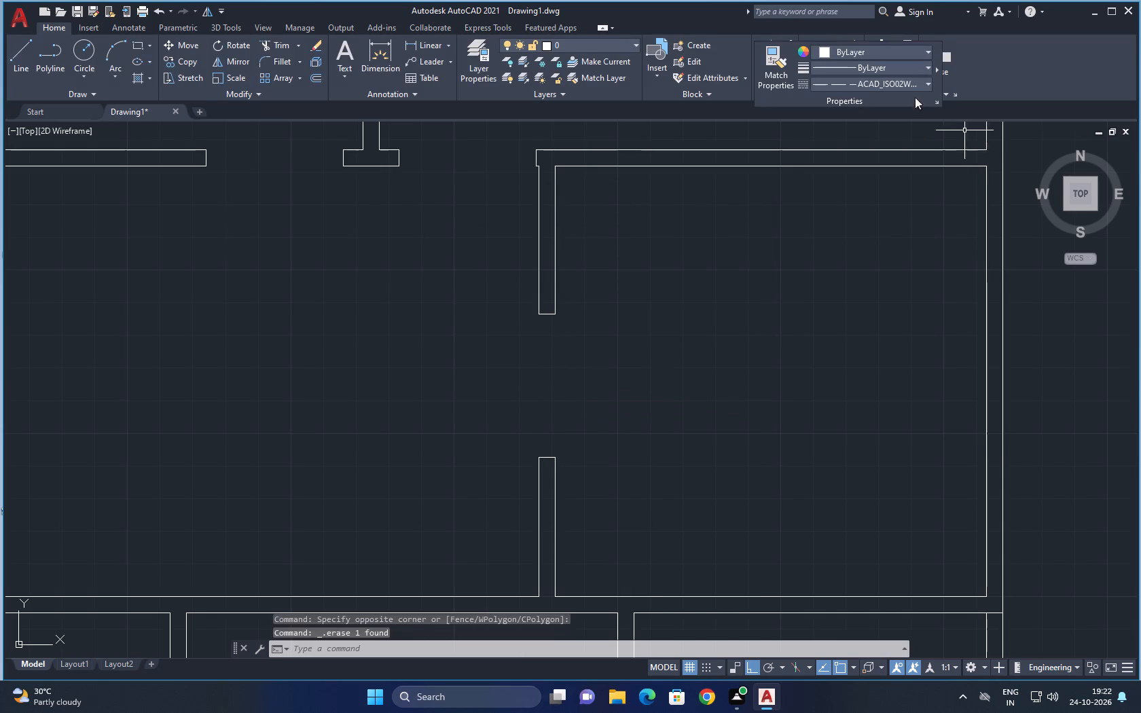
Draw two ACAD_ISO02W100 dashed lines across the passage opening, one along each face of the wall between the jambs.
left_click(900, 84)
key("Escape")
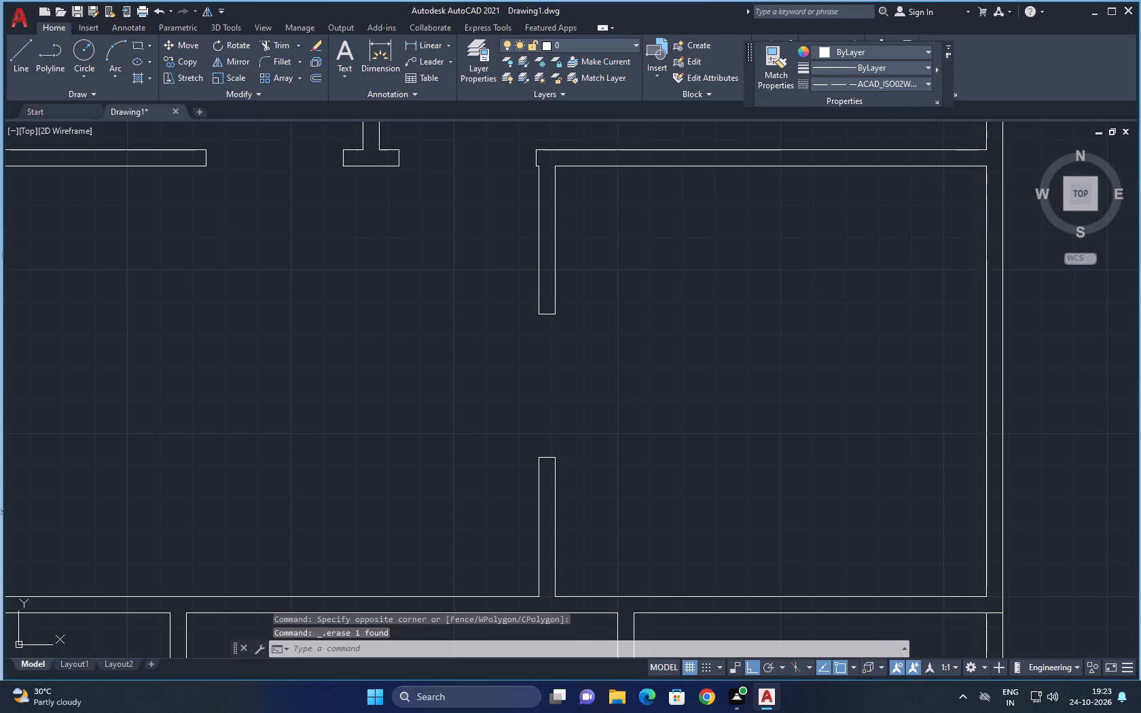
key("l")
key("space")
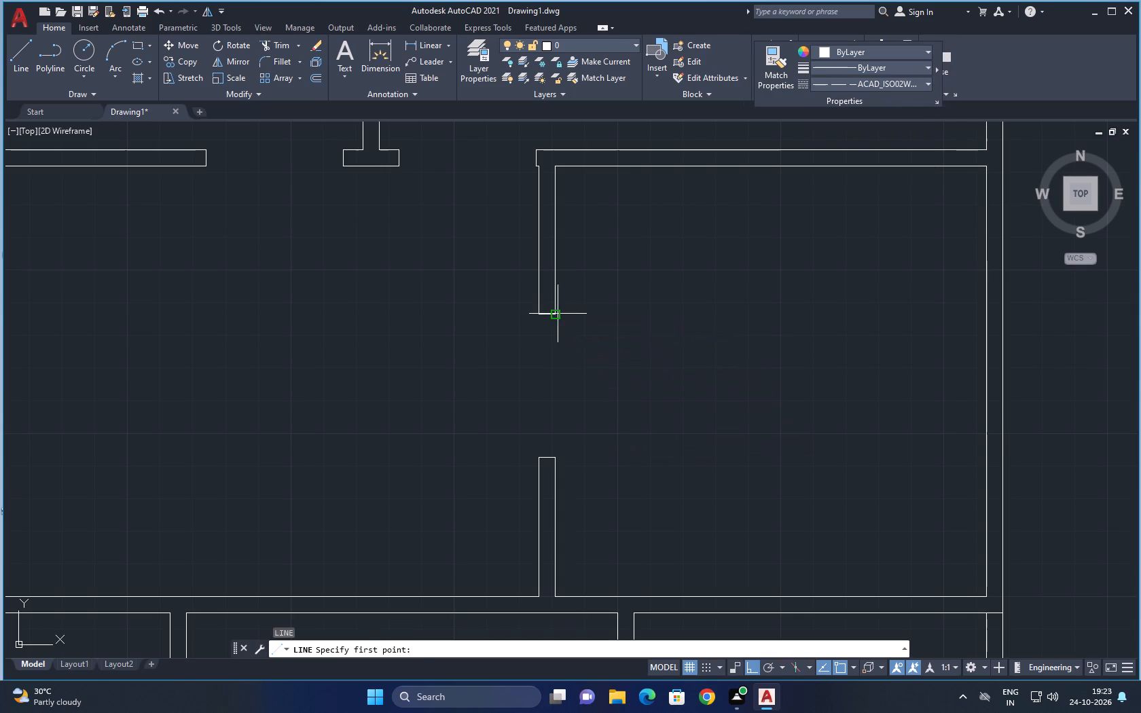
left_click(558, 314)
left_click(555, 461)
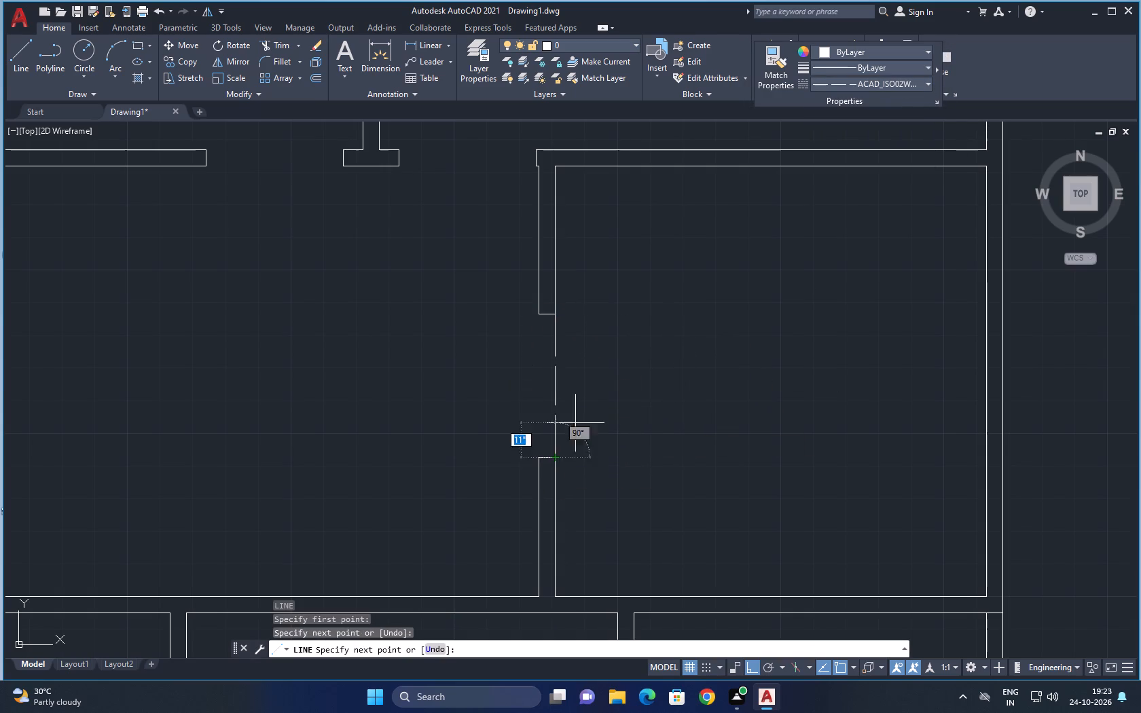
key("Escape")
key("l")
key("space")
left_click(539, 458)
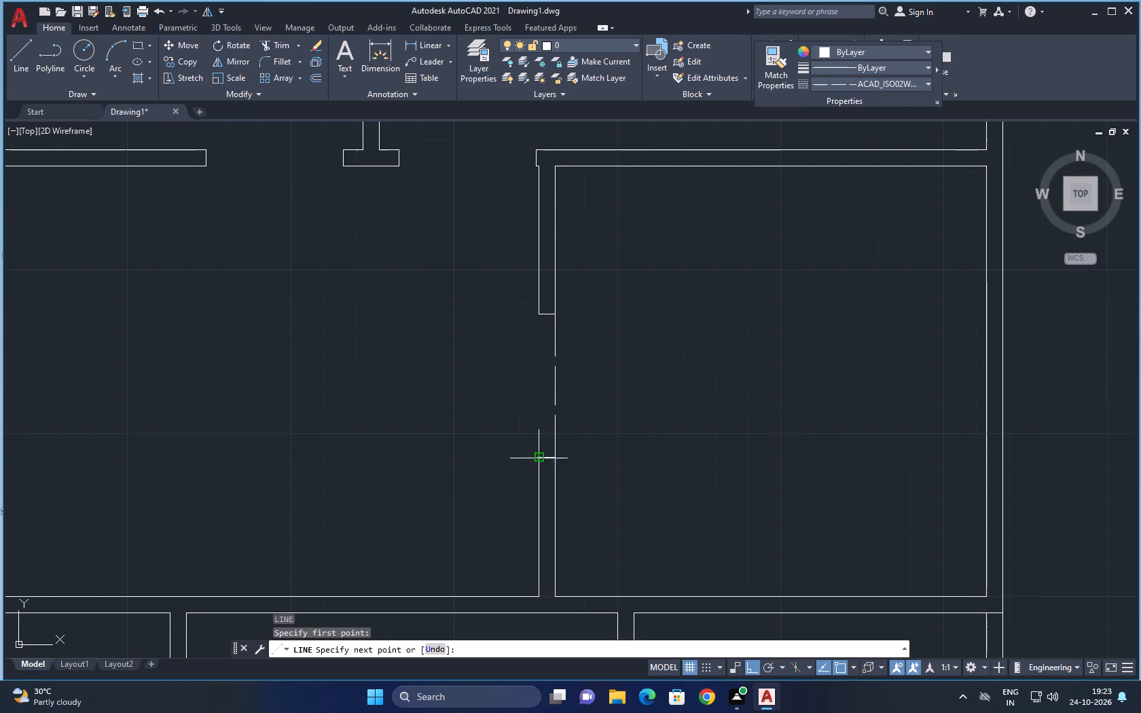
left_click(539, 314)
key("Escape")
Set the current linetype to Continuous.
scroll(714, 316, "down", 1)
left_click(886, 81)
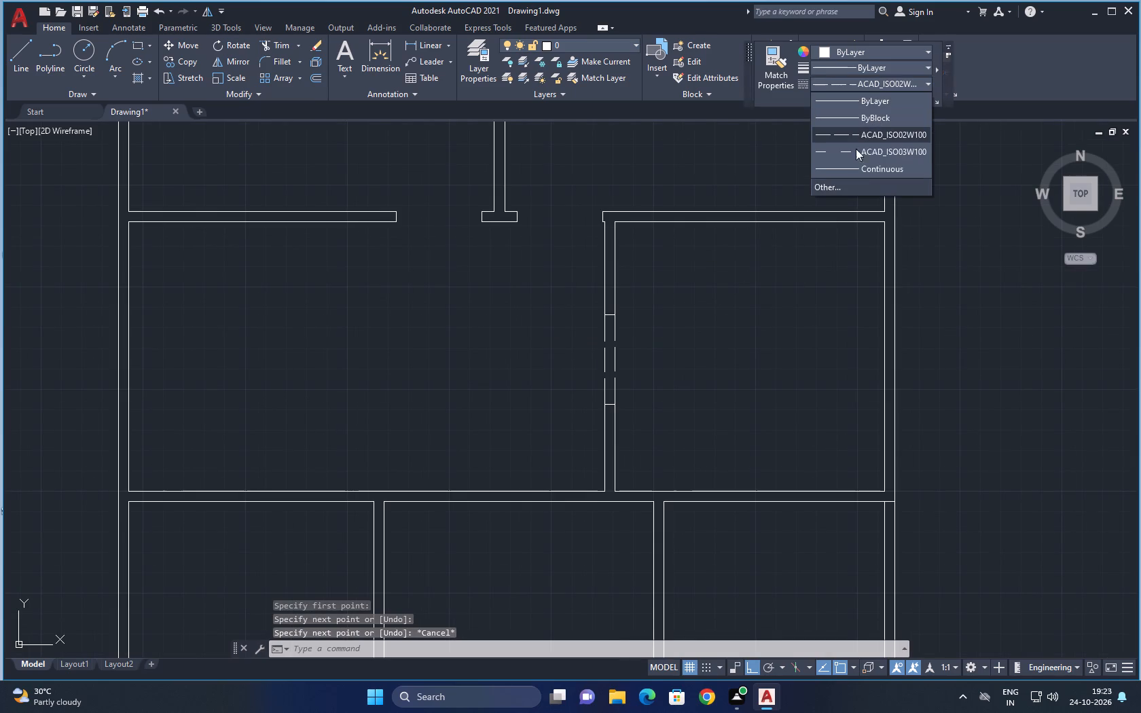
left_click(861, 169)
Offset the inner line of the hall's left outer wall 4' into the hall.
middle_click_drag(632, 475, 577, 462)
scroll(576, 462, "down", 1)
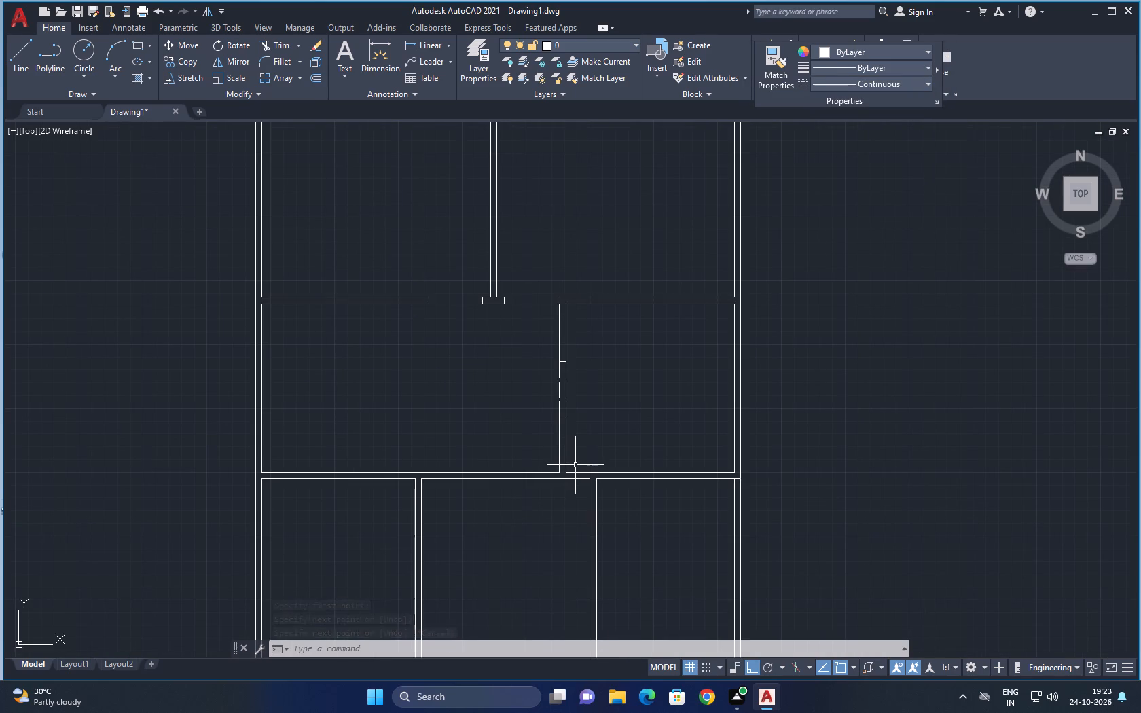
scroll(242, 341, "up", 1)
middle_click_drag(319, 411, 354, 438)
type("O")
key("space")
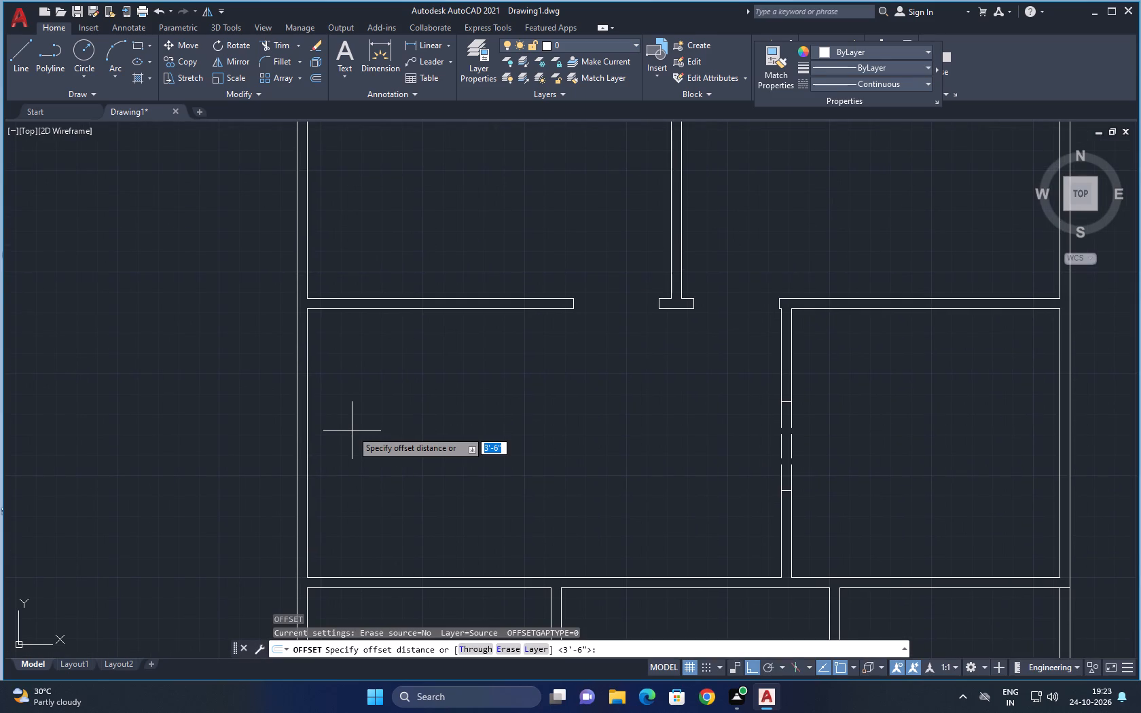
type("4'")
key("Return")
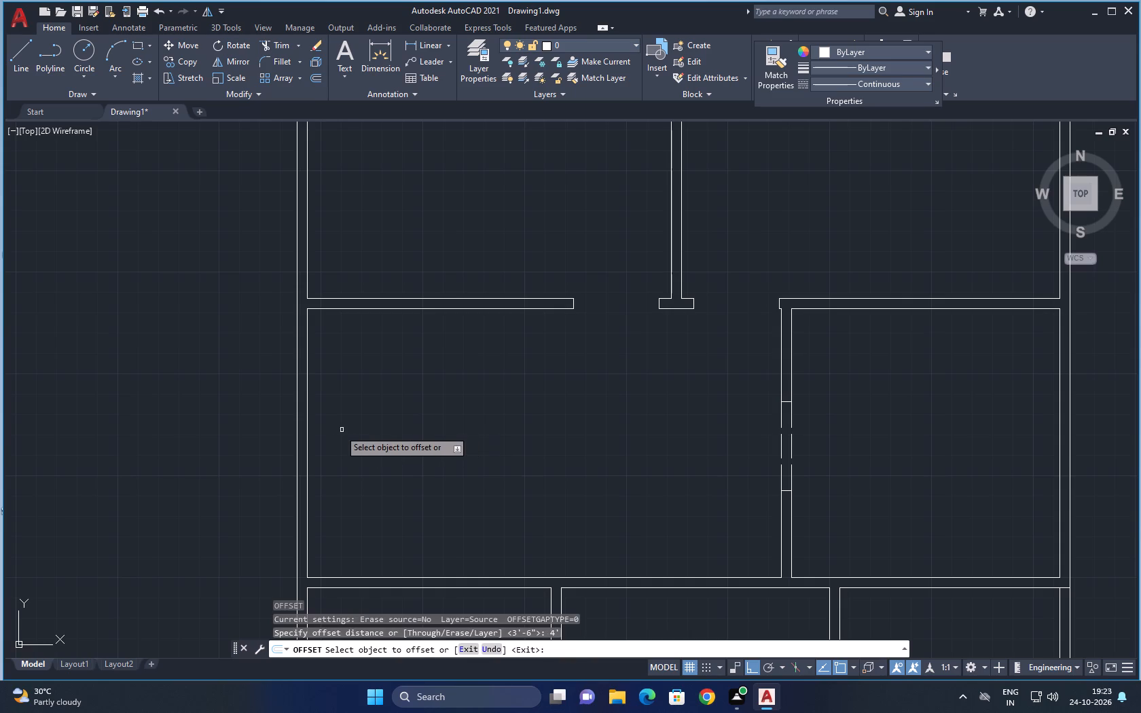
left_click(307, 424)
left_click(398, 439)
key("space")
Offset the new vertical line 5" to its right to give the partition wall its thickness.
key("space")
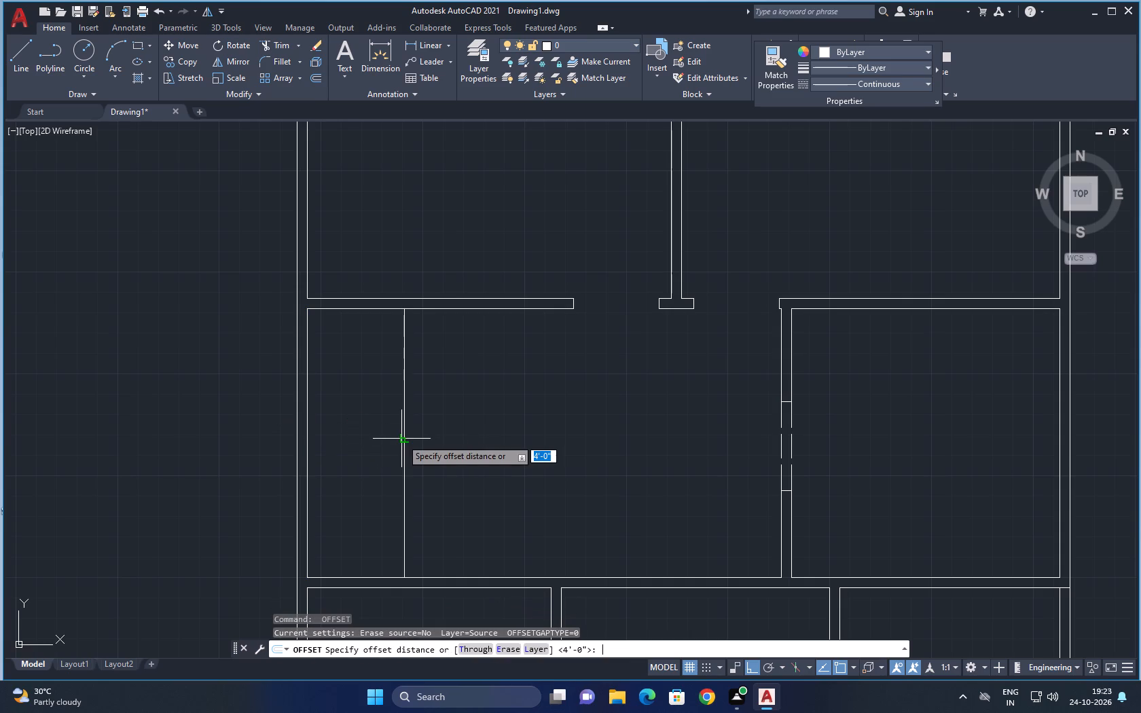
type("5\"")
key("Return")
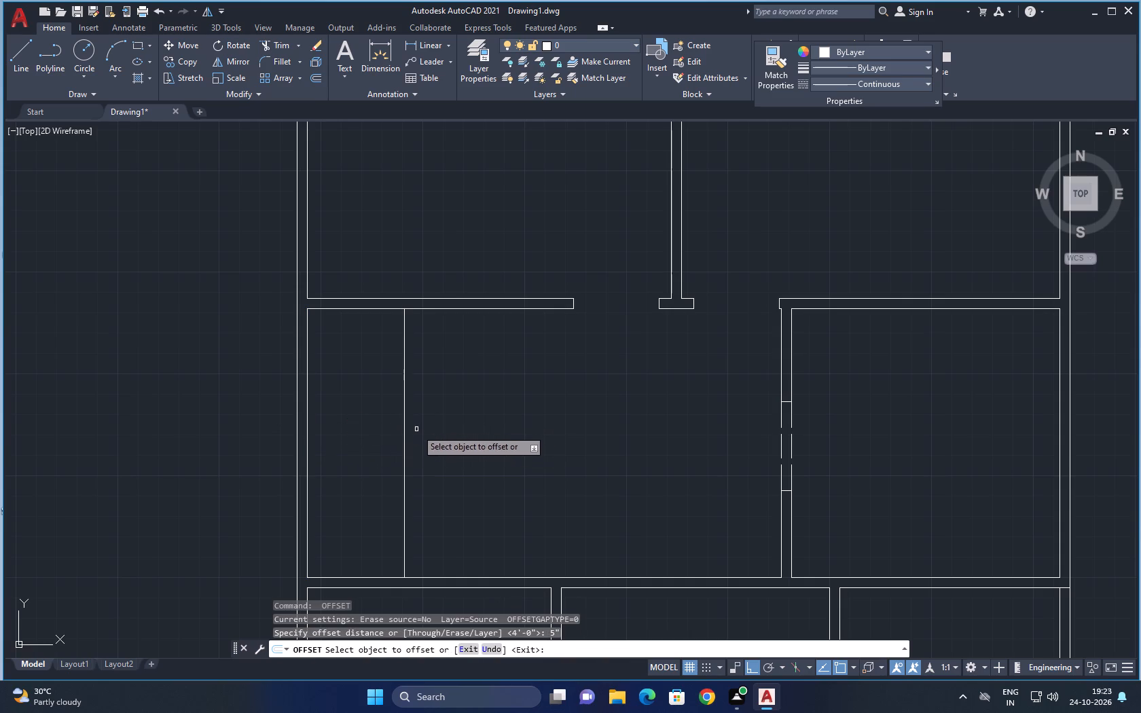
left_click(405, 421)
left_click(435, 430)
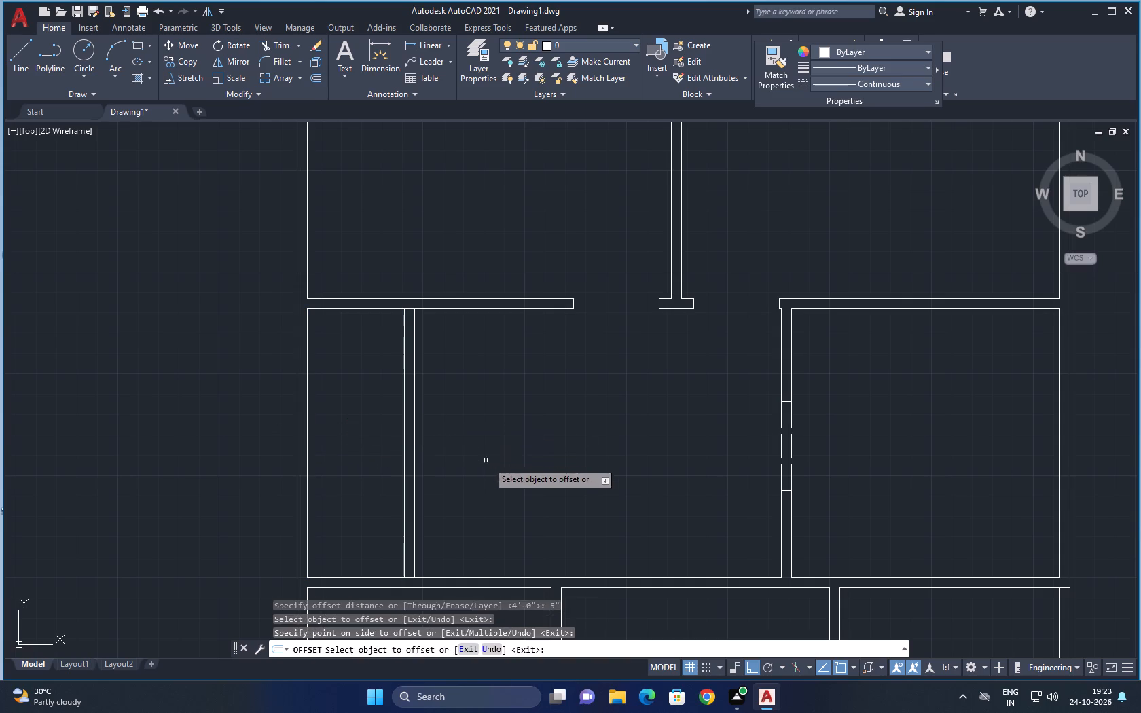
key("Escape")
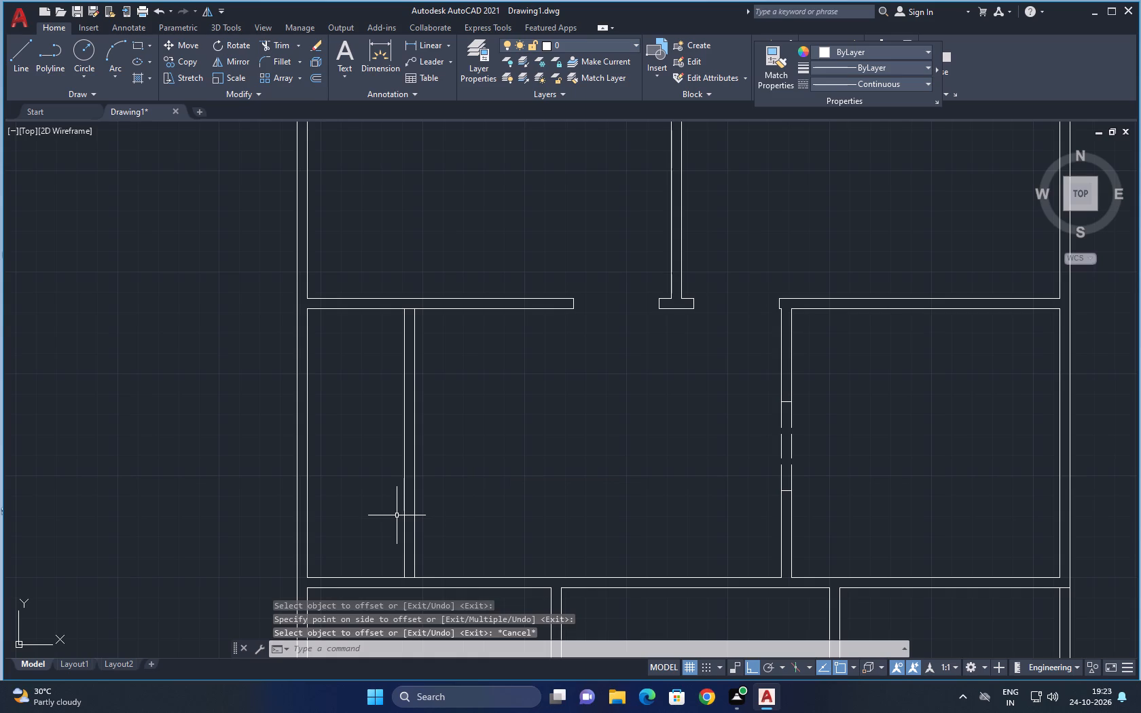
Trim the horizontal wall lines between the two partition lines at the partition's lower and upper ends.
type("TR")
key("space")
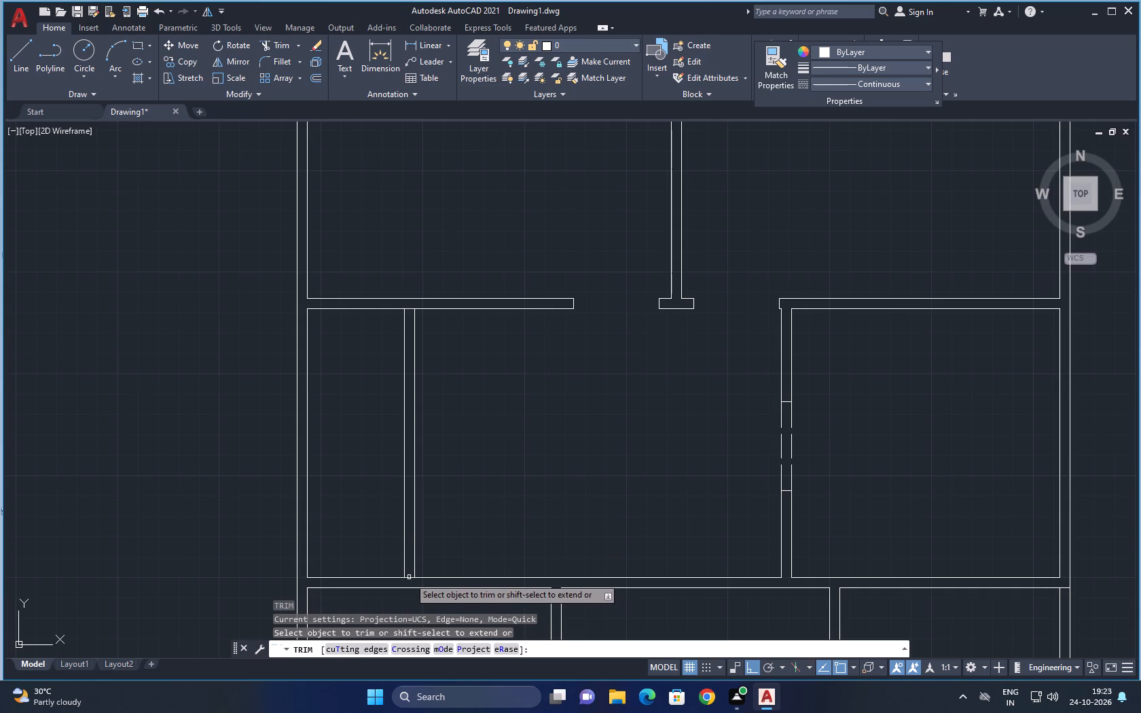
left_click(409, 577)
left_click(409, 308)
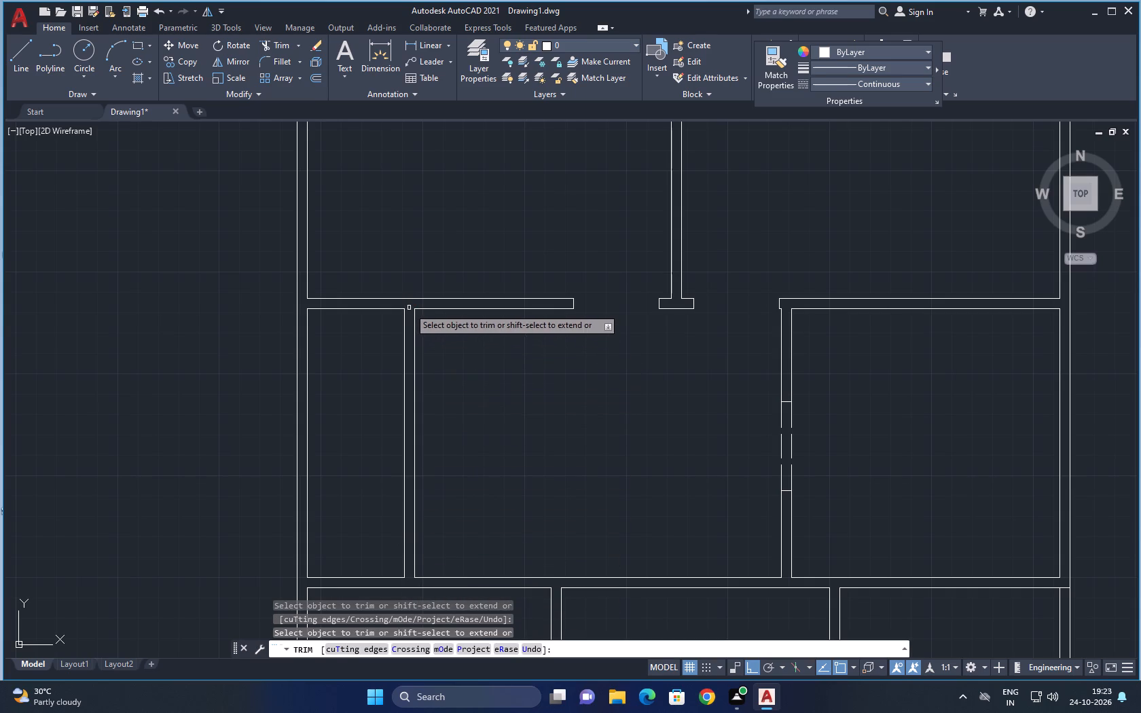
key("Escape")
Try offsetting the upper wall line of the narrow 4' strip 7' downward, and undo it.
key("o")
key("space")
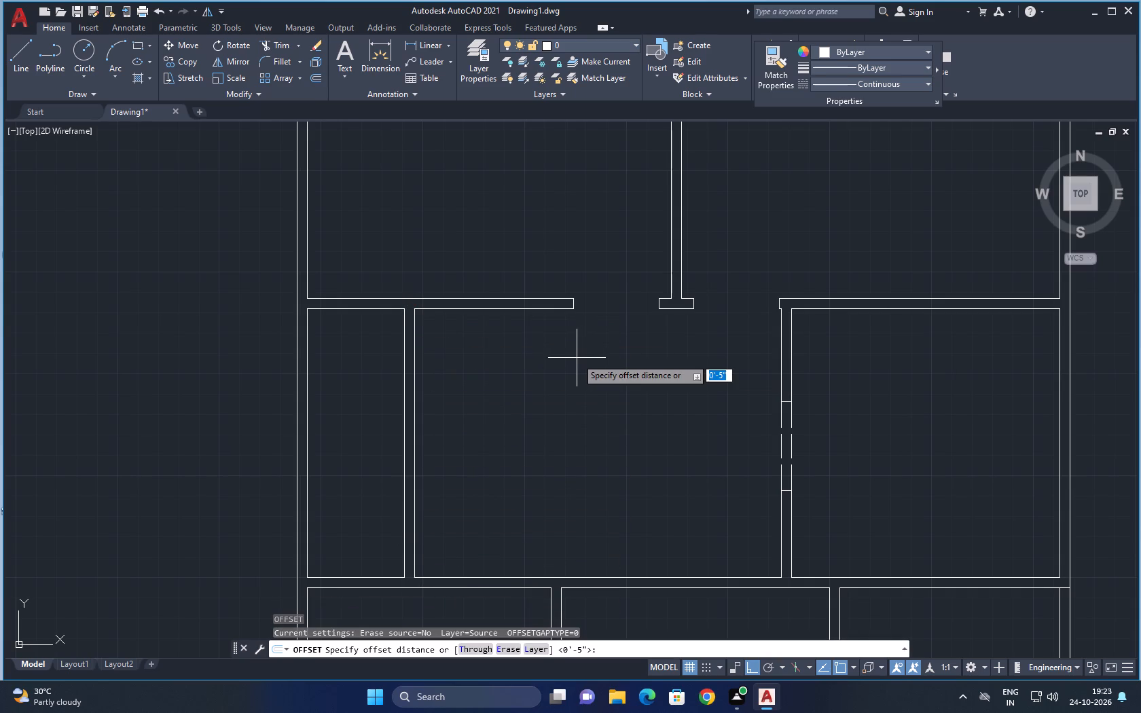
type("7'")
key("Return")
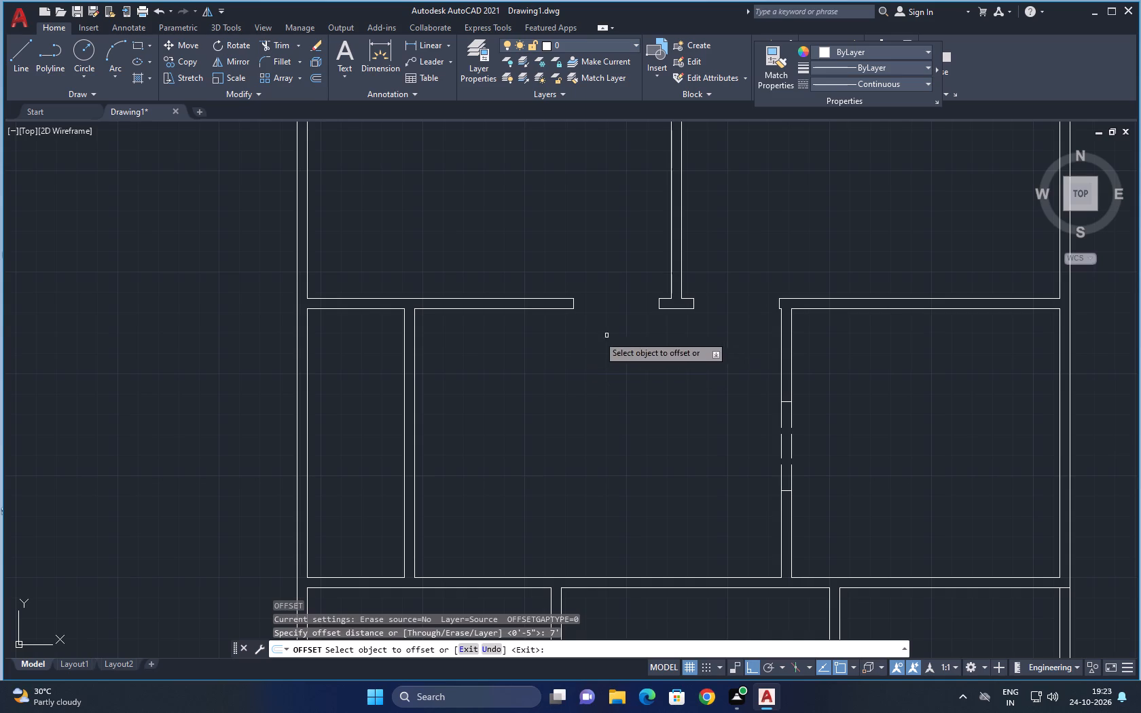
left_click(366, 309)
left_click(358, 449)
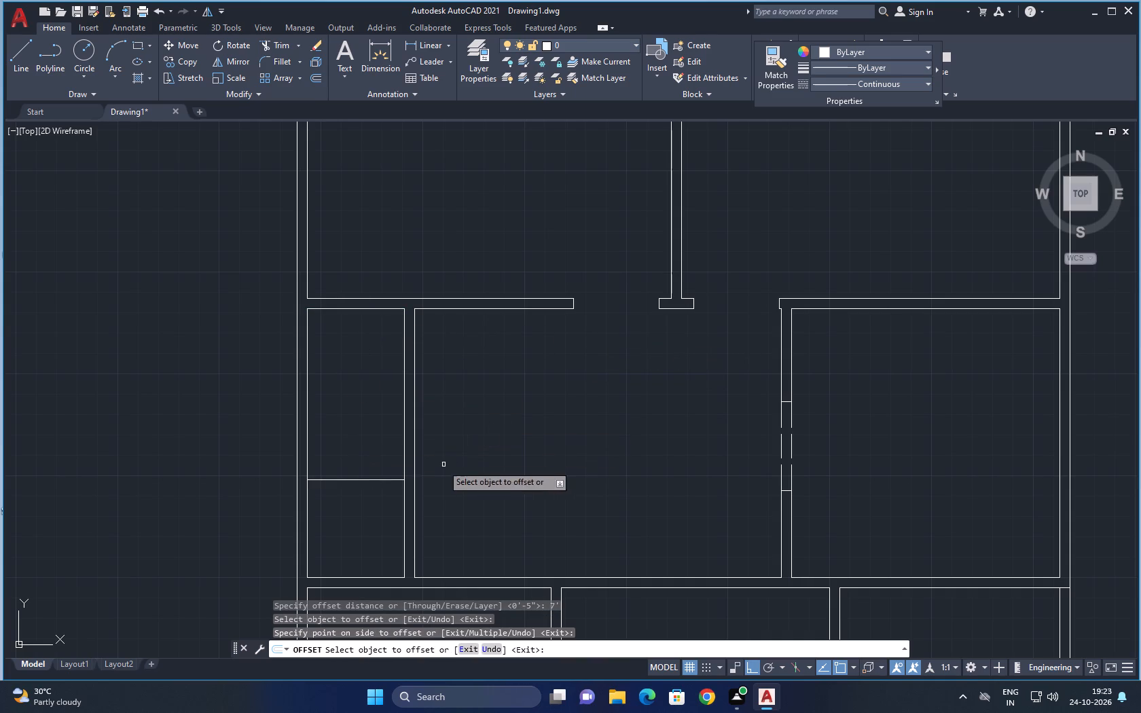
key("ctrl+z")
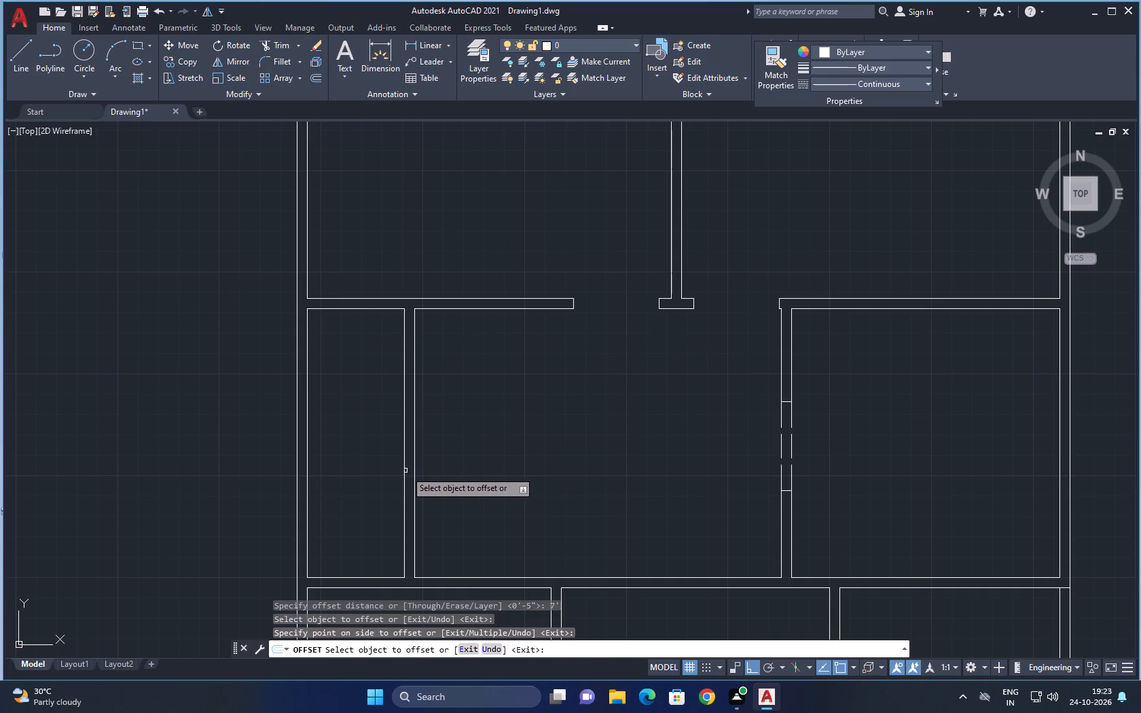
Offset the lower wall line of the narrow strip beside the hall 7' upward.
key("space")
key("space")
key("space")
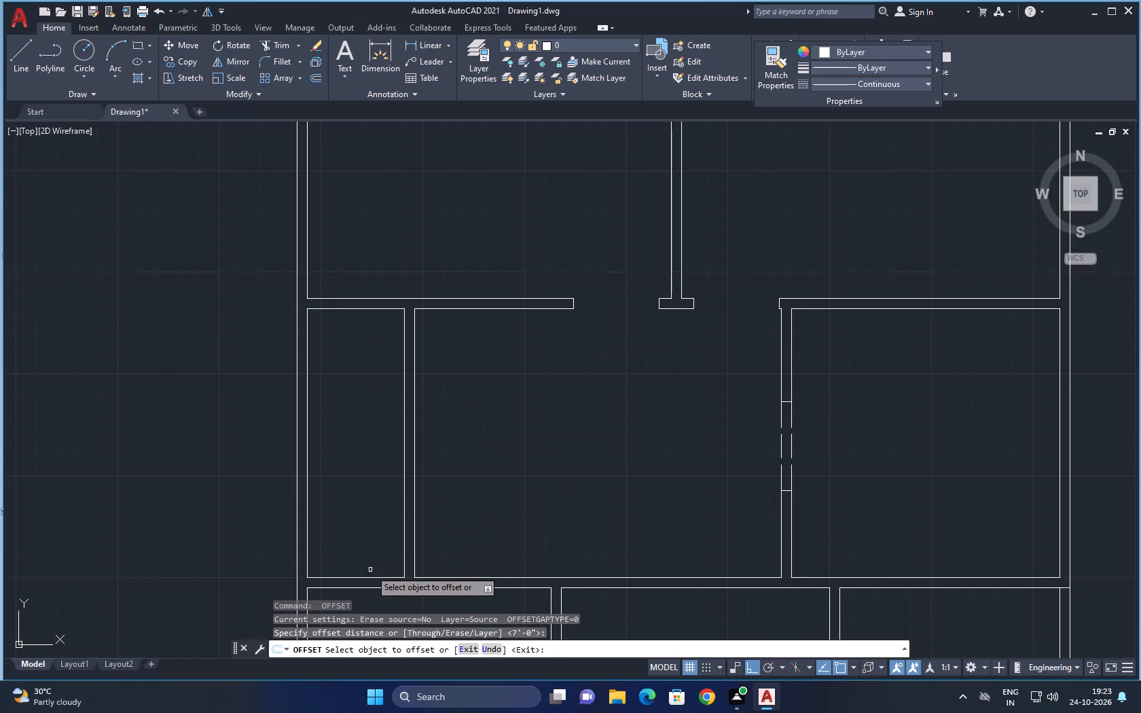
left_click(370, 579)
left_click(388, 478)
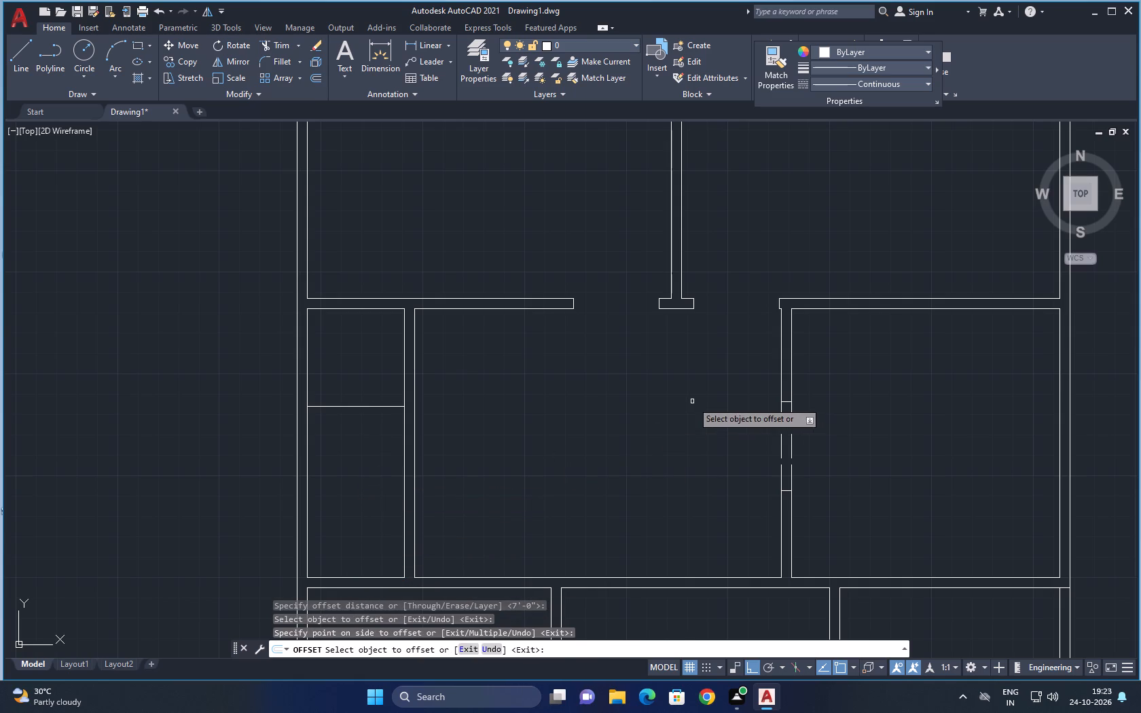
Offset the new horizontal line 5" upward to give the strip's cross partition its thickness.
key("space")
key("space")
type("5\"")
key("Return")
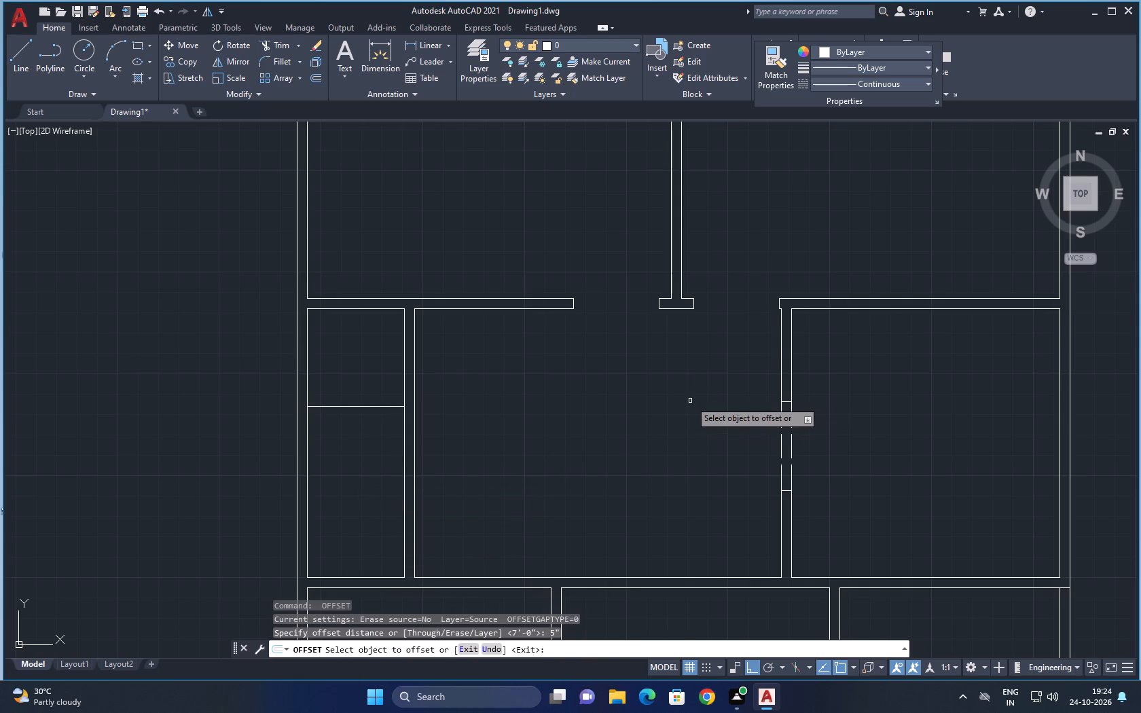
left_click(357, 406)
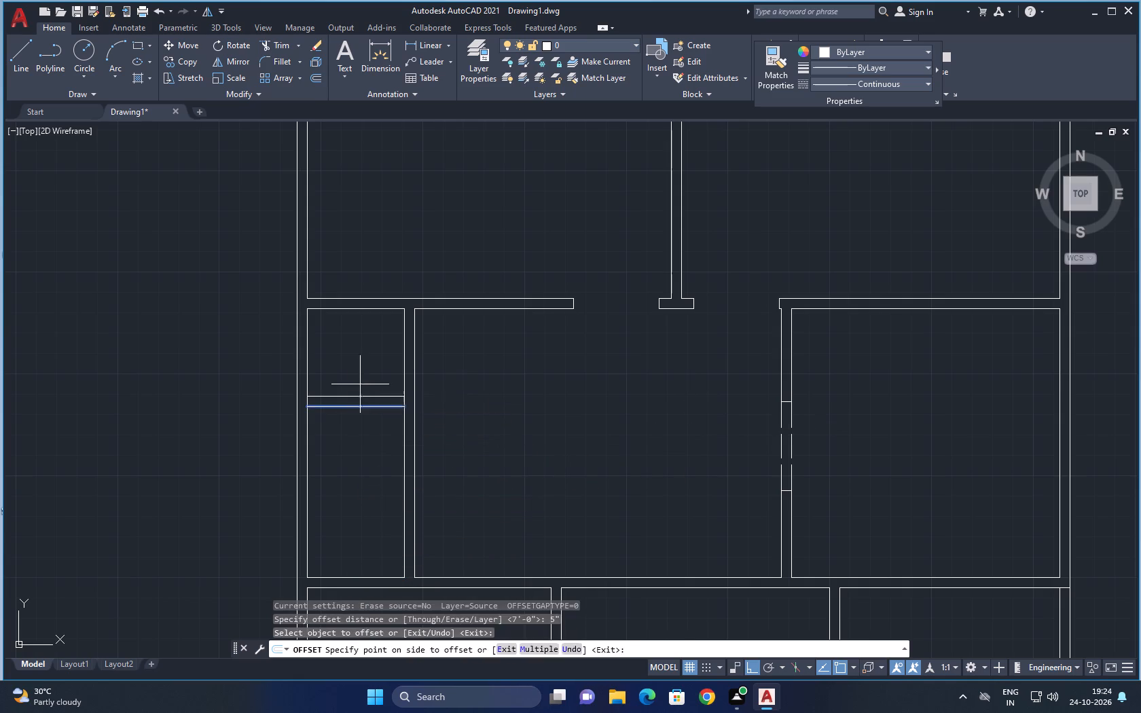
left_click(360, 384)
key("Escape")
Trim the vertical wall lines between the two cross-partition lines at both ends of the partition.
key("t")
key("r")
key("space")
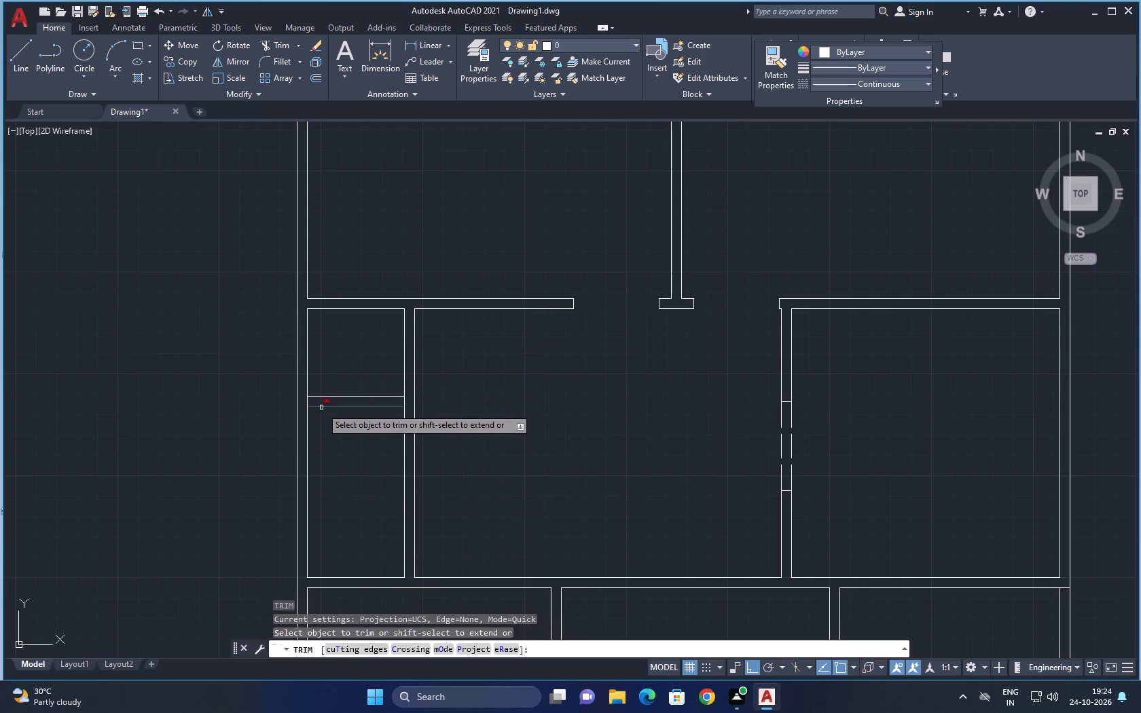
scroll(319, 407, "up", 3)
left_click(253, 395)
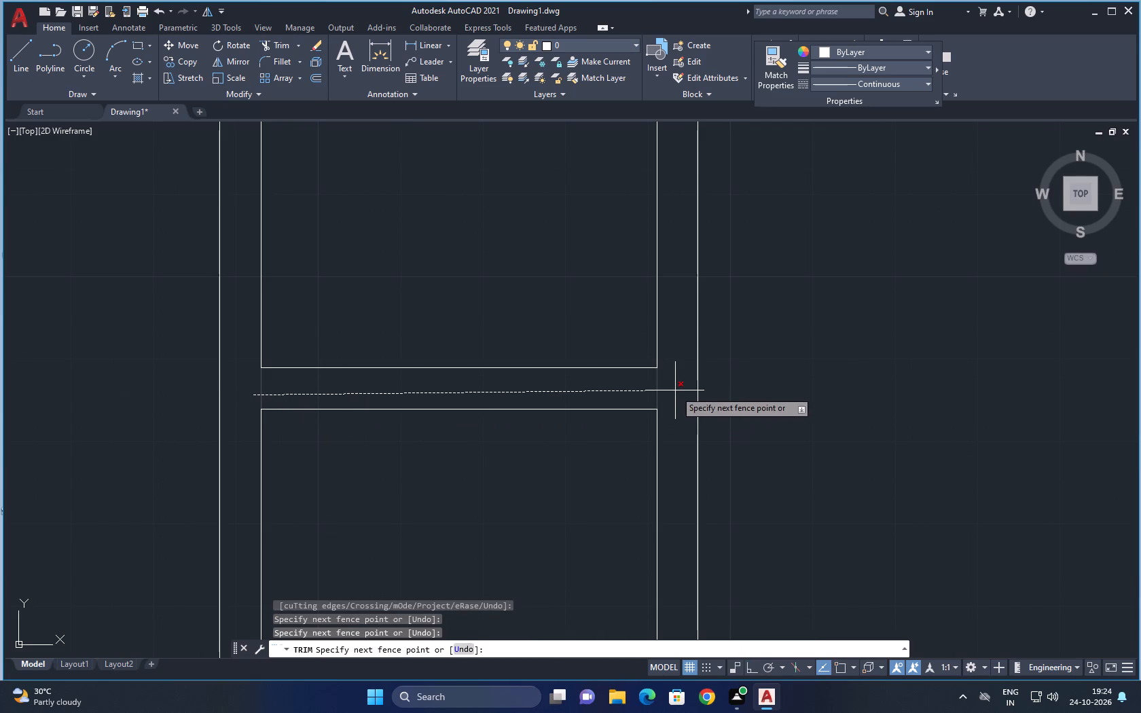
left_click(675, 390)
key("Escape")
Draw a jamb line across the wall below the narrow strip, 6" left of its lower-right inner corner.
scroll(545, 379, "down", 3)
middle_click_drag(622, 437, 588, 392)
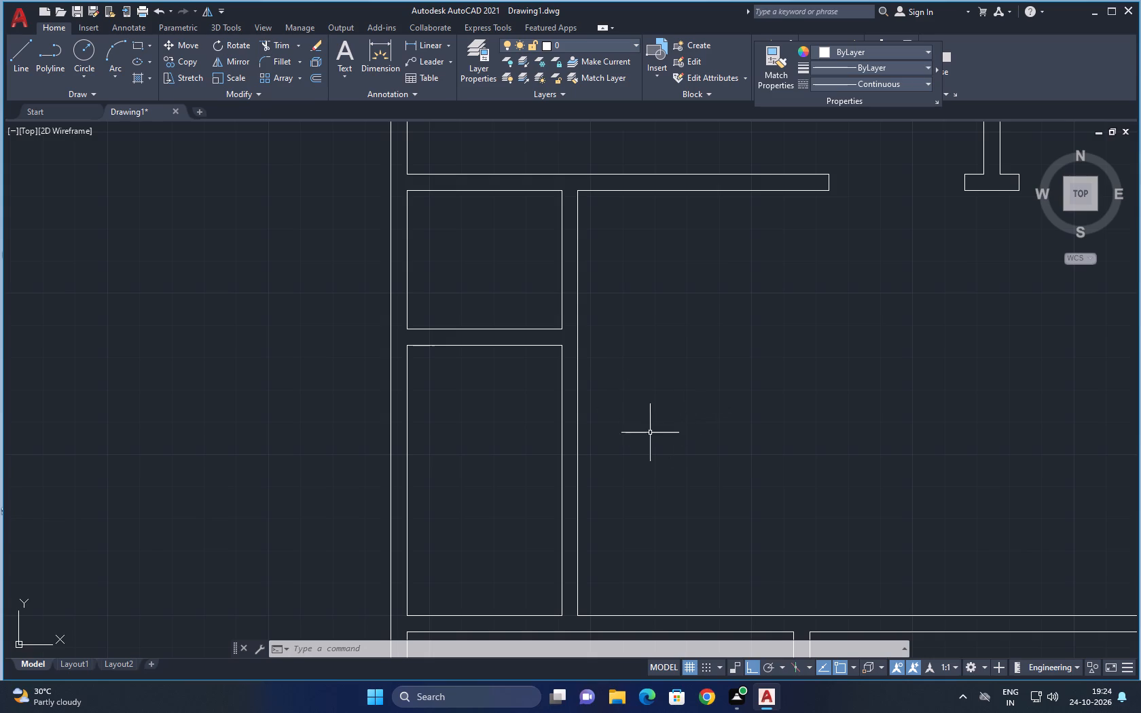
middle_click_drag(548, 462, 503, 349)
scroll(509, 560, "down", 1)
middle_click_drag(509, 561, 501, 489)
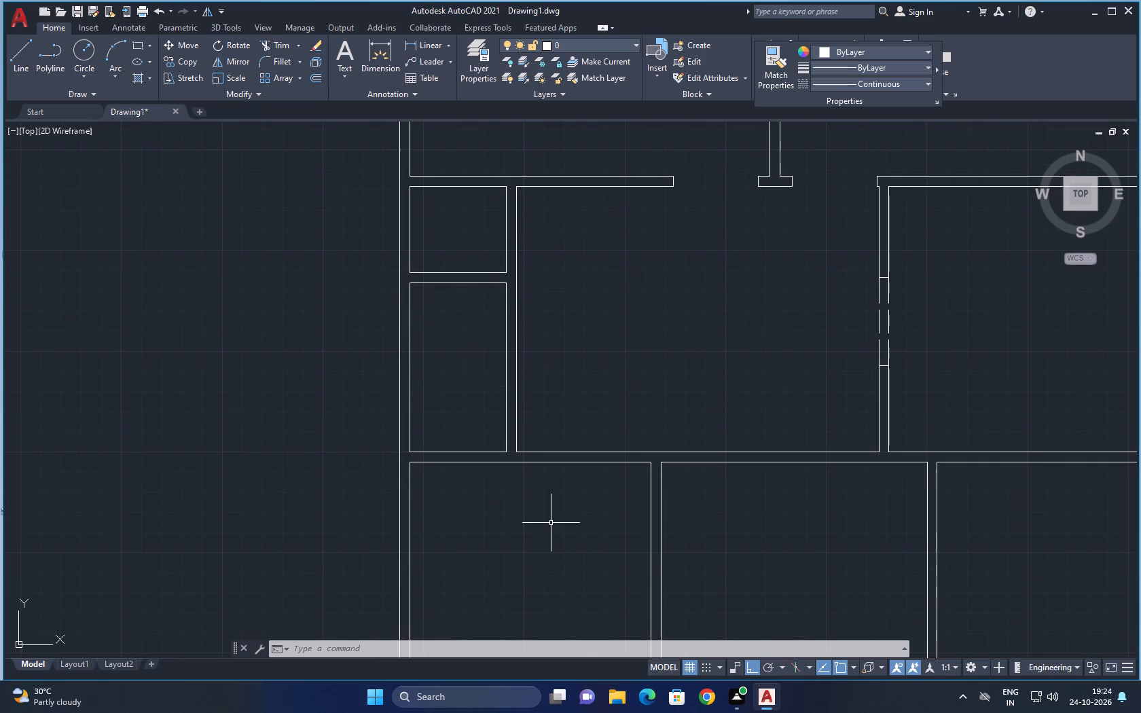
key("Escape")
key("l")
key("space")
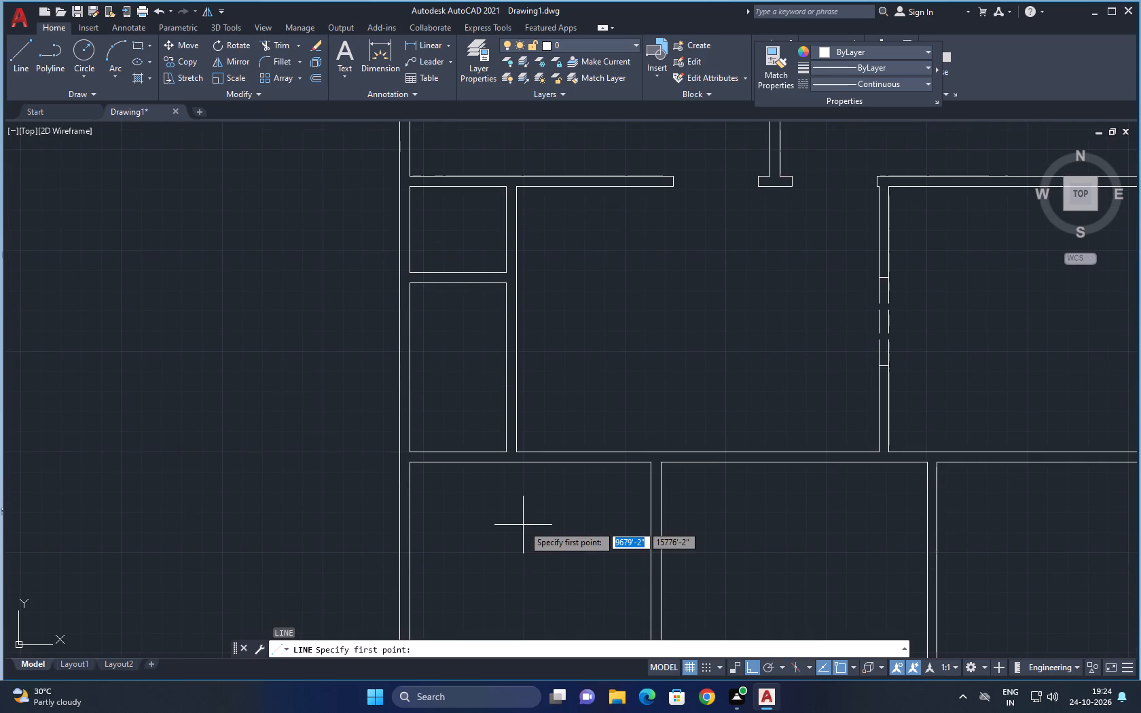
type("TK")
key("space")
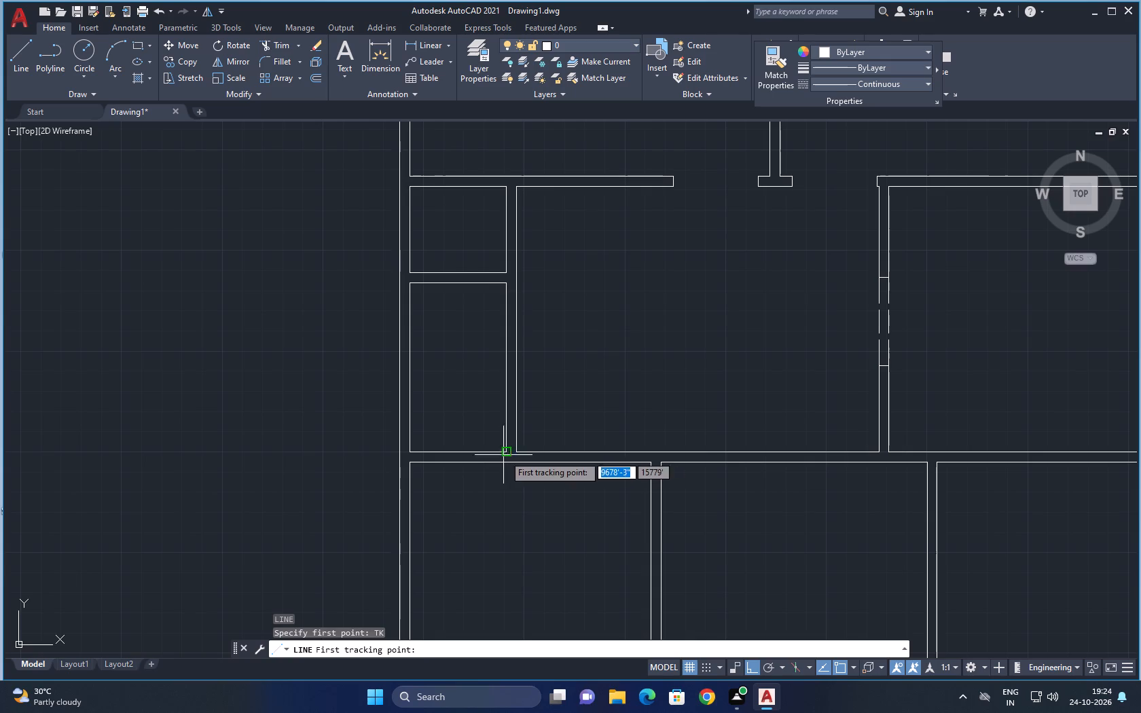
left_click(504, 454)
type("6\"")
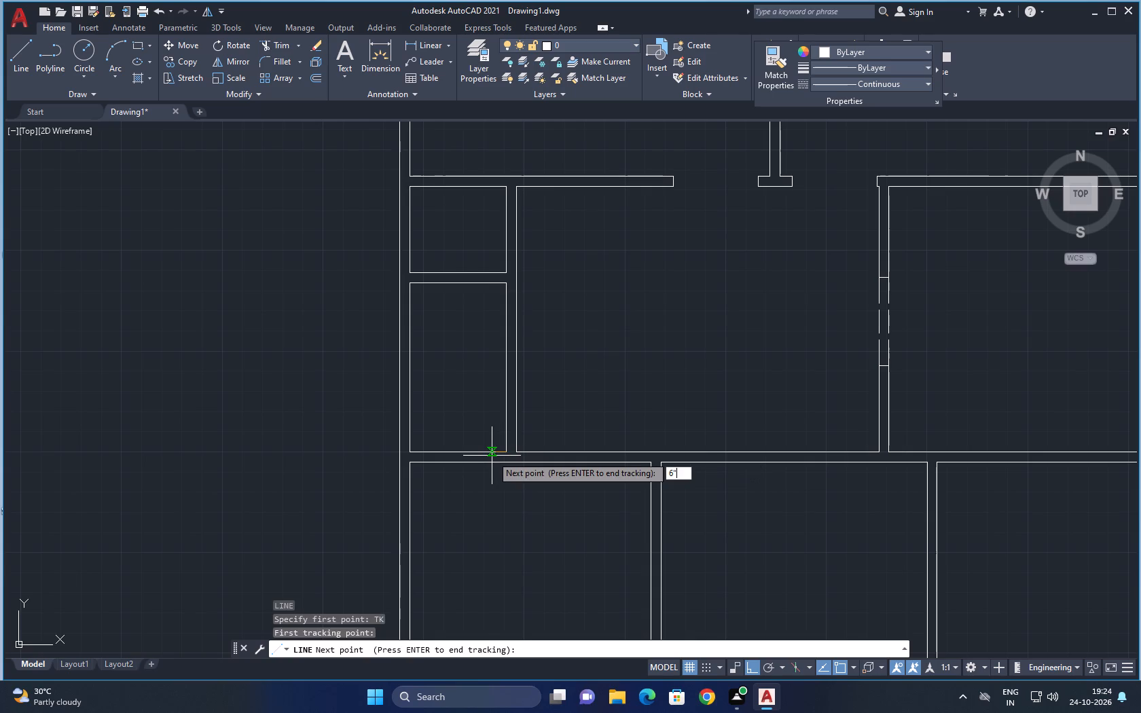
key("Return")
key("Return")
scroll(496, 464, "up", 3)
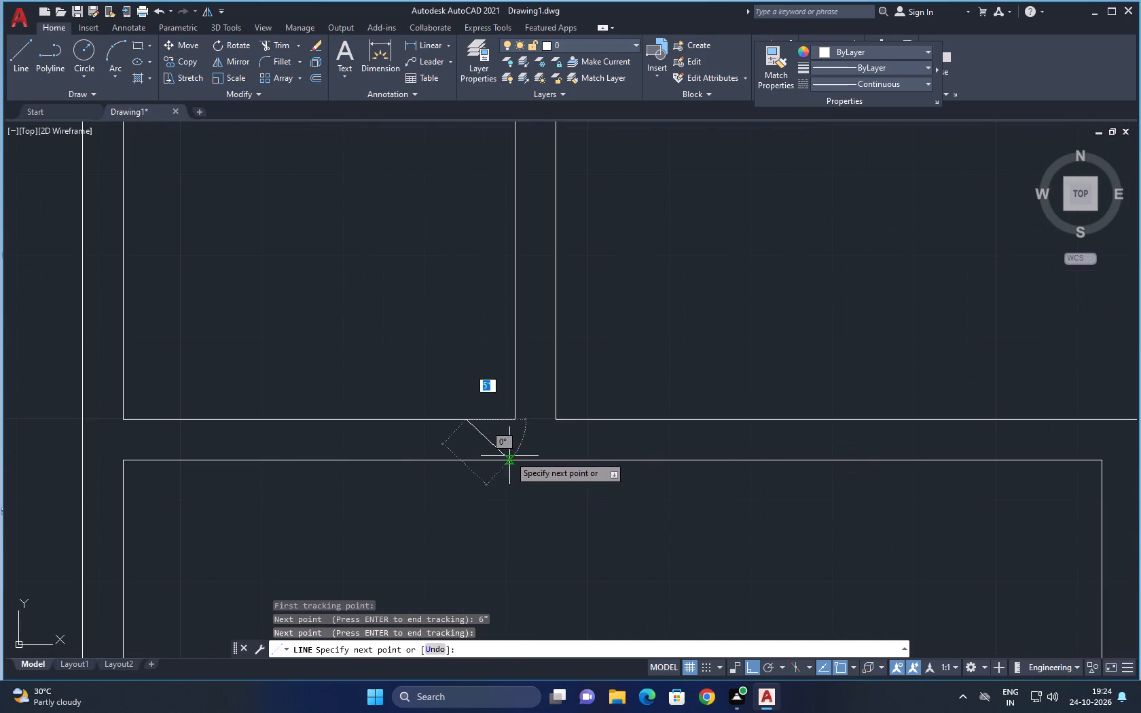
left_click(466, 462)
key("Escape")
middle_click_drag(523, 443, 543, 443)
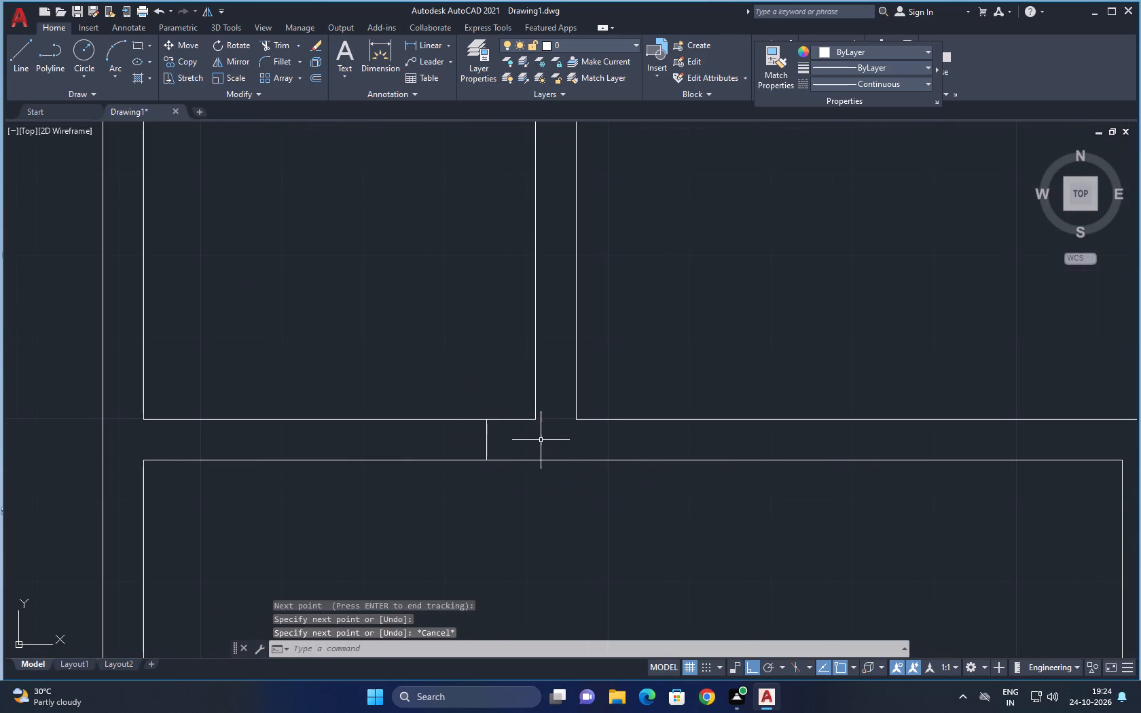
Offset the new jamb line 2'6" to the left for the strip's door opening.
key("o")
key("space")
type("2'6\"")
key("Return")
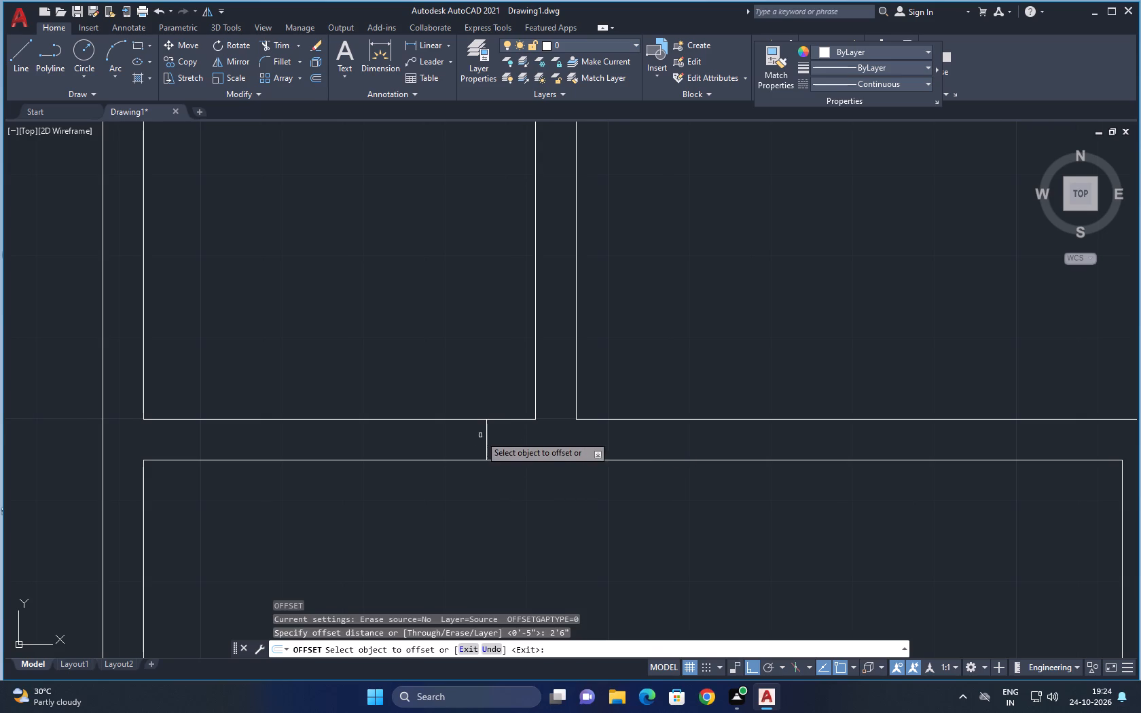
left_click(486, 442)
left_click(293, 507)
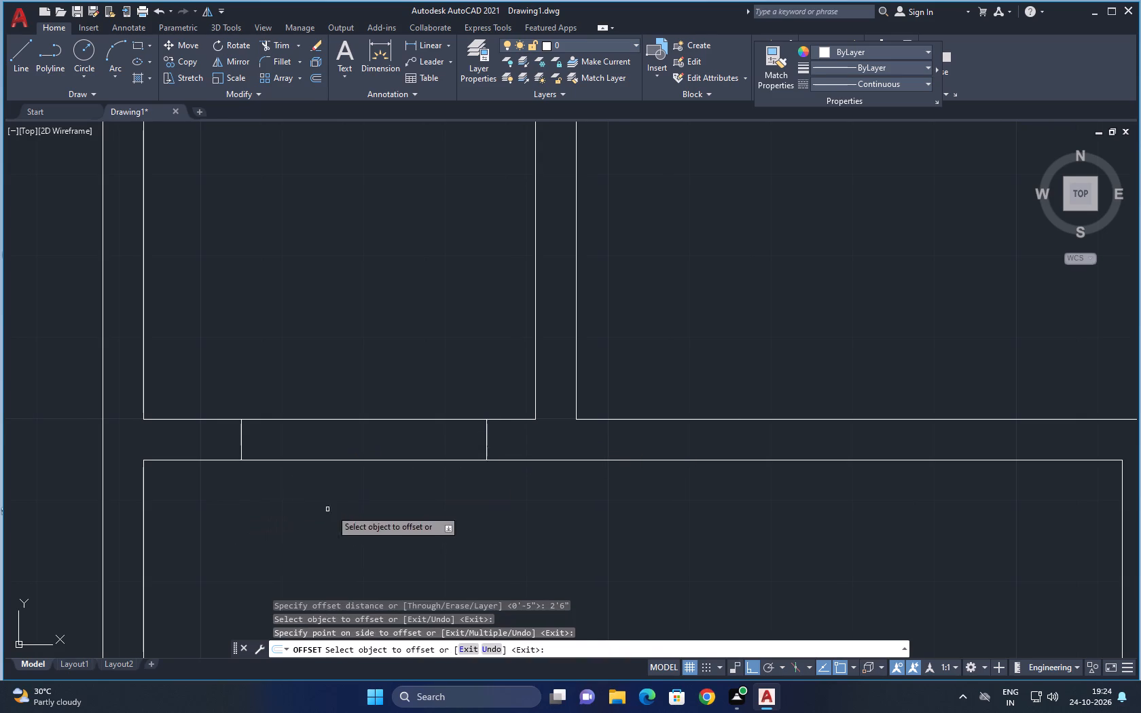
middle_click_drag(355, 509, 422, 508)
key("Escape")
Trim both wall lines between the two jambs to open the 2'6" doorway below the narrow strip.
key("t")
key("r")
key("space")
left_click(399, 443)
left_click(391, 392)
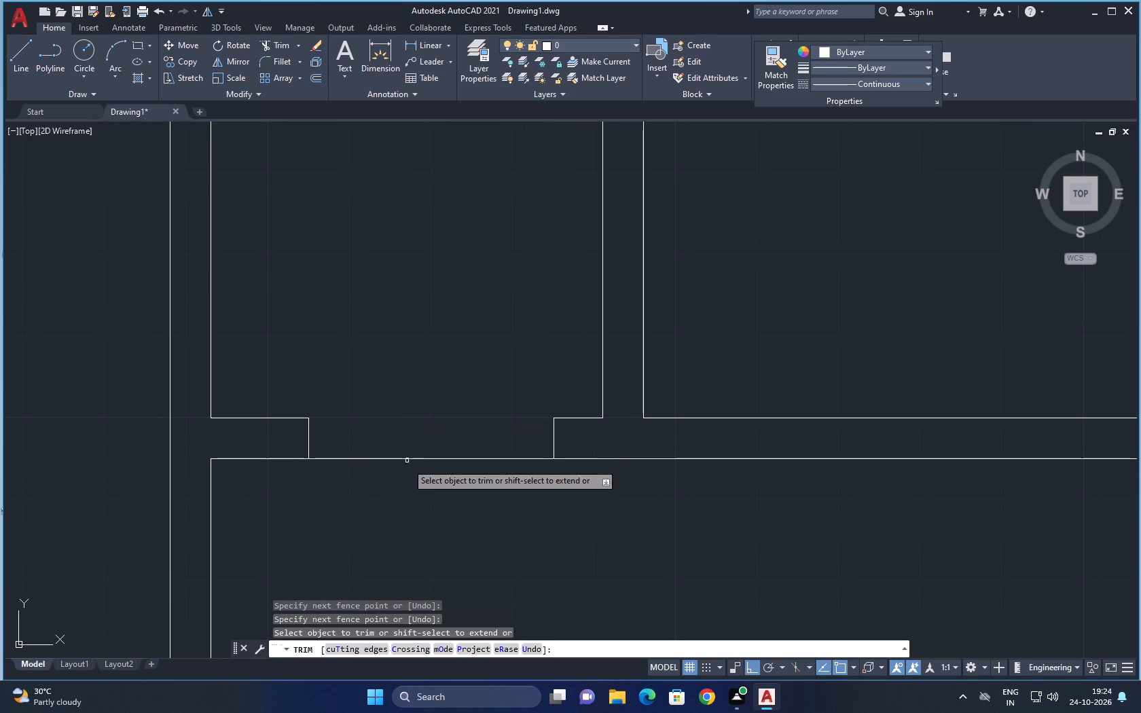
left_click(407, 464)
left_click(403, 456)
key("Escape")
Draw a jamb line across the hall's lower wall, 6" left of the bottom-left room's upper-right inner corner.
scroll(413, 445, "down", 3)
middle_click_drag(515, 504, 492, 501)
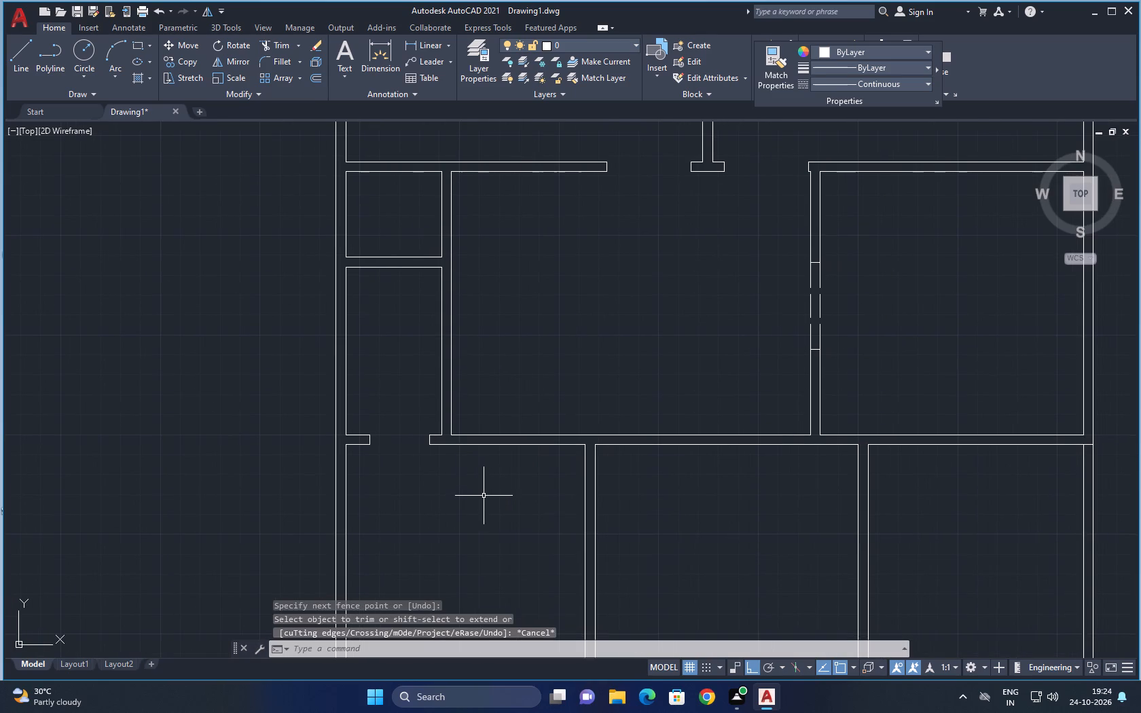
scroll(517, 444, "up", 1)
middle_click_drag(549, 494, 505, 495)
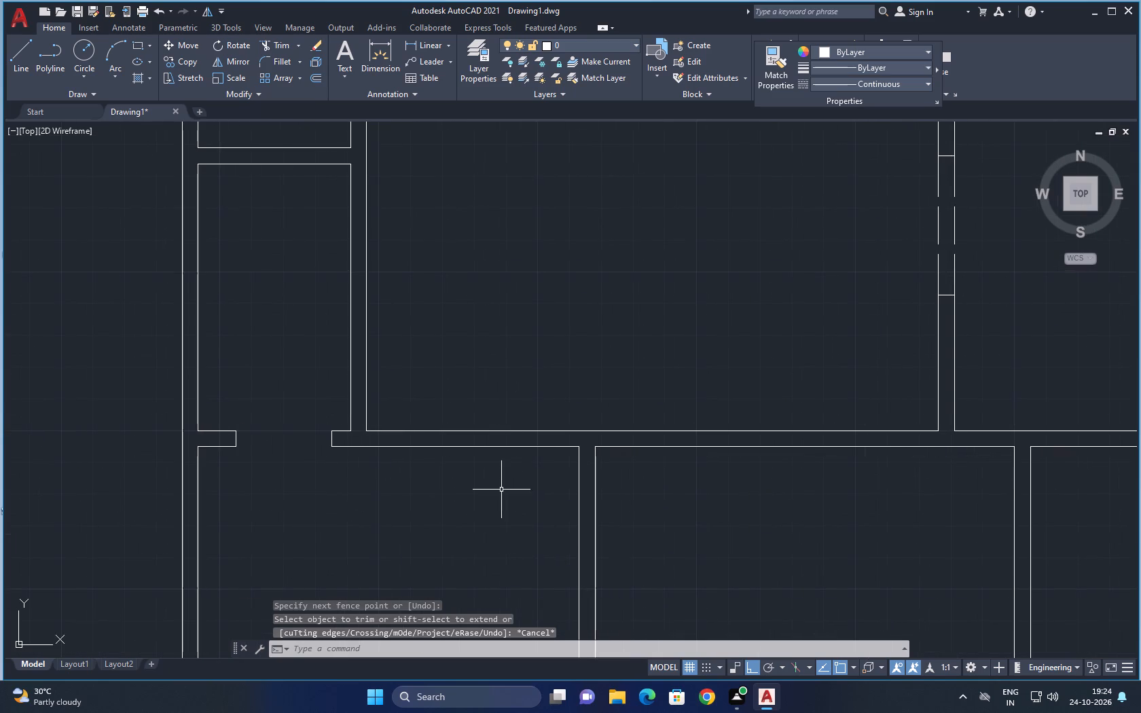
type("L TK")
key("space")
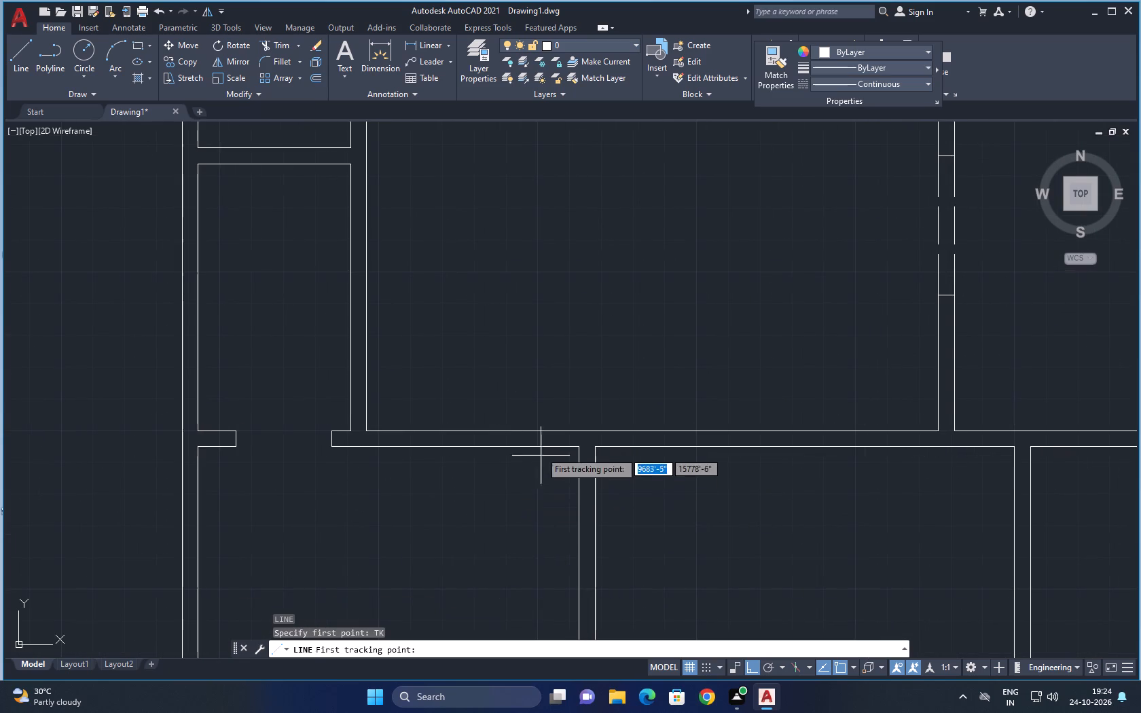
left_click(575, 447)
type("6\"")
key("Return")
key("Return")
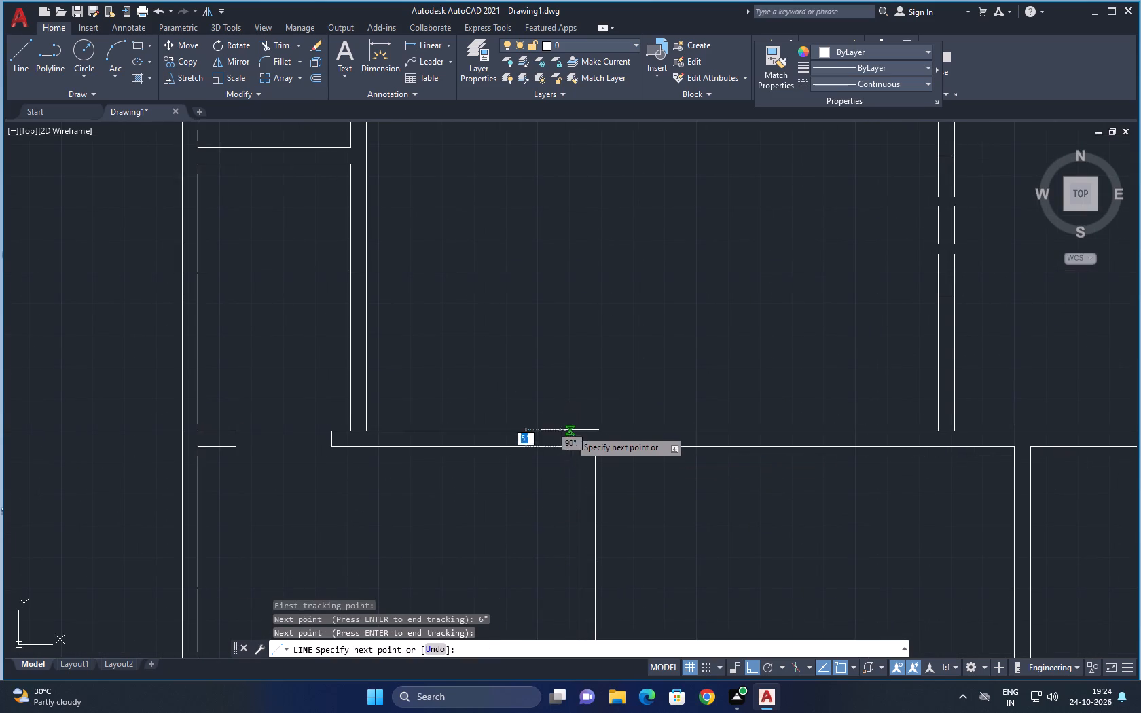
left_click(563, 430)
key("Escape")
Offset the bottom-left room's new jamb line 3'6" to the left.
type("O")
key("space")
type("3'6\"")
key("Return")
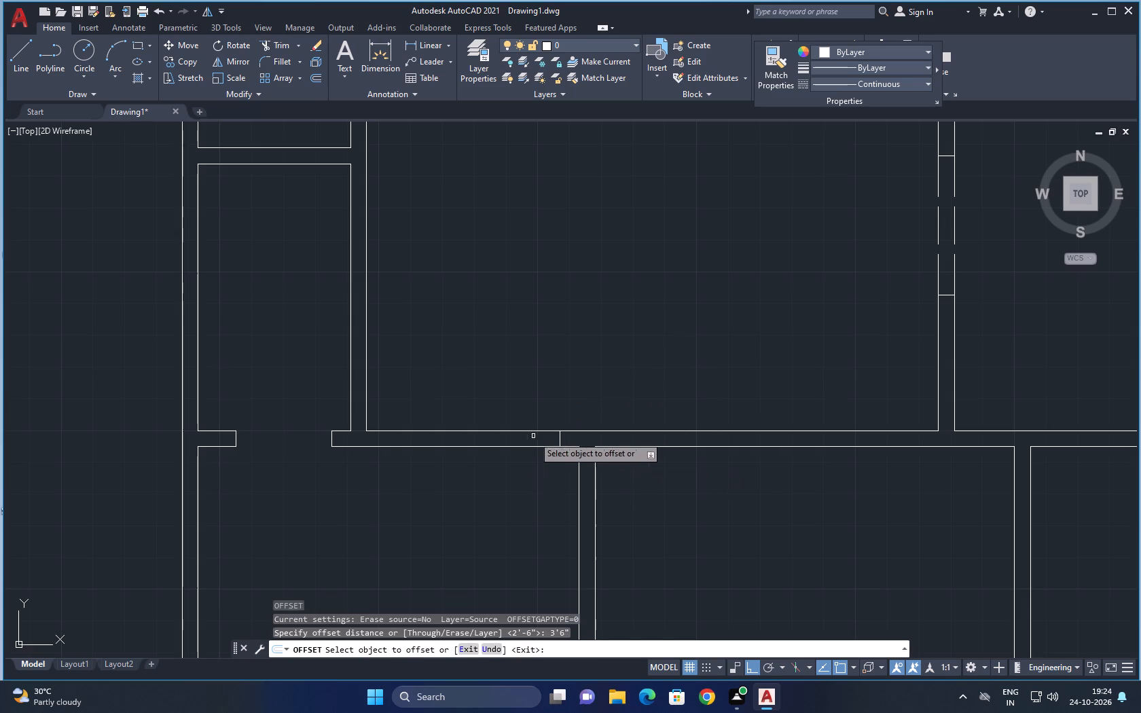
left_click(560, 439)
left_click(507, 446)
key("Escape")
Trim both wall lines between the jambs to open the 3'6" doorway from the hall into the bottom-left room.
type("TR")
key("space")
left_click_drag(469, 502, 469, 473)
left_click(460, 420)
left_click(468, 456)
key("Escape")
Draw a jamb line across the wall between the bottom-middle and bottom-right rooms, 6" below its upper end.
middle_click_drag(490, 435, 506, 418)
scroll(504, 420, "down", 2)
middle_click_drag(490, 552, 466, 461)
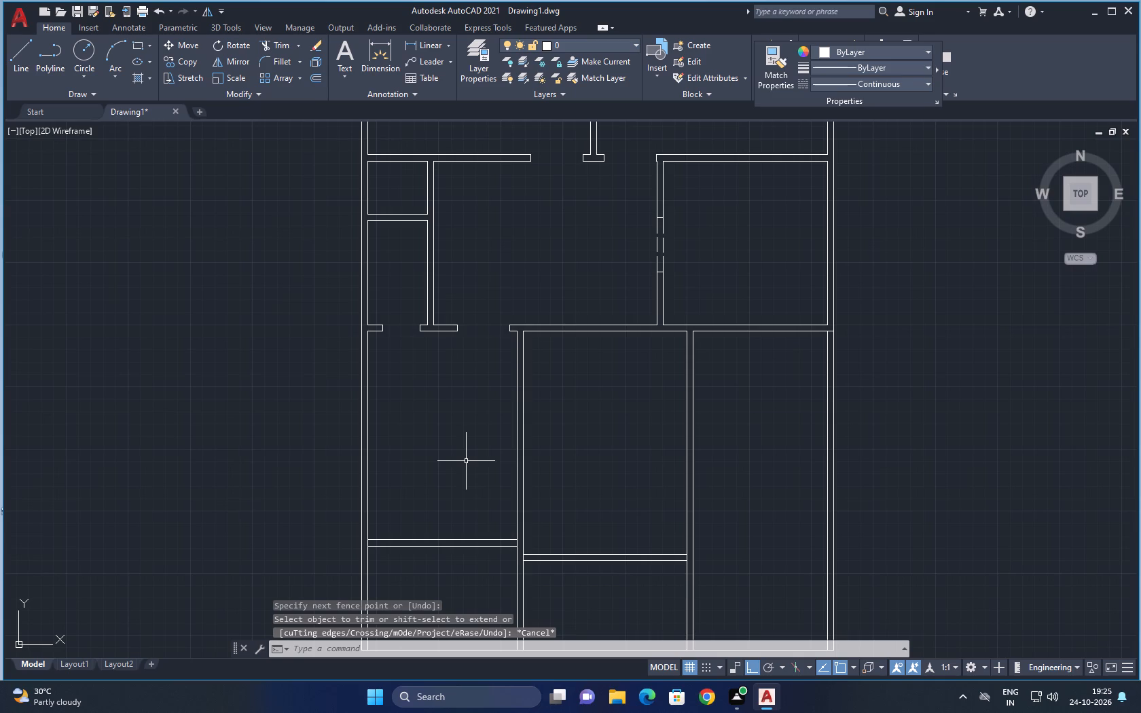
scroll(688, 361, "up", 1)
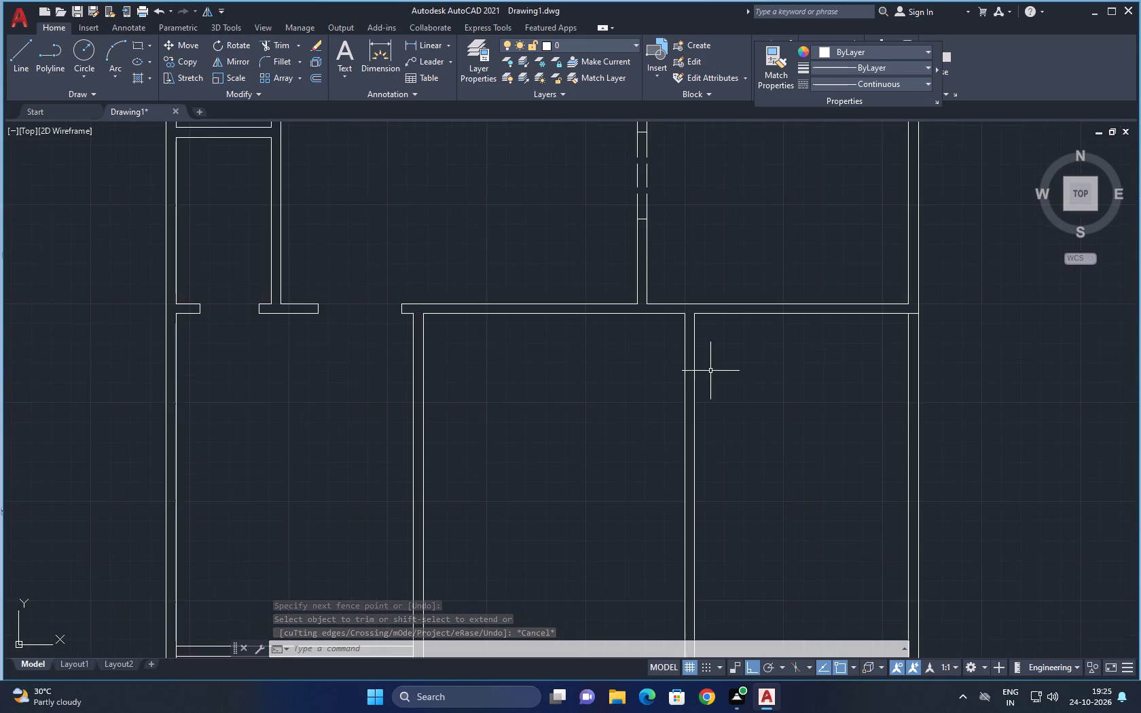
middle_click_drag(693, 371, 611, 379)
scroll(635, 352, "up", 1)
middle_click_drag(632, 378, 581, 439)
type("L")
key("space")
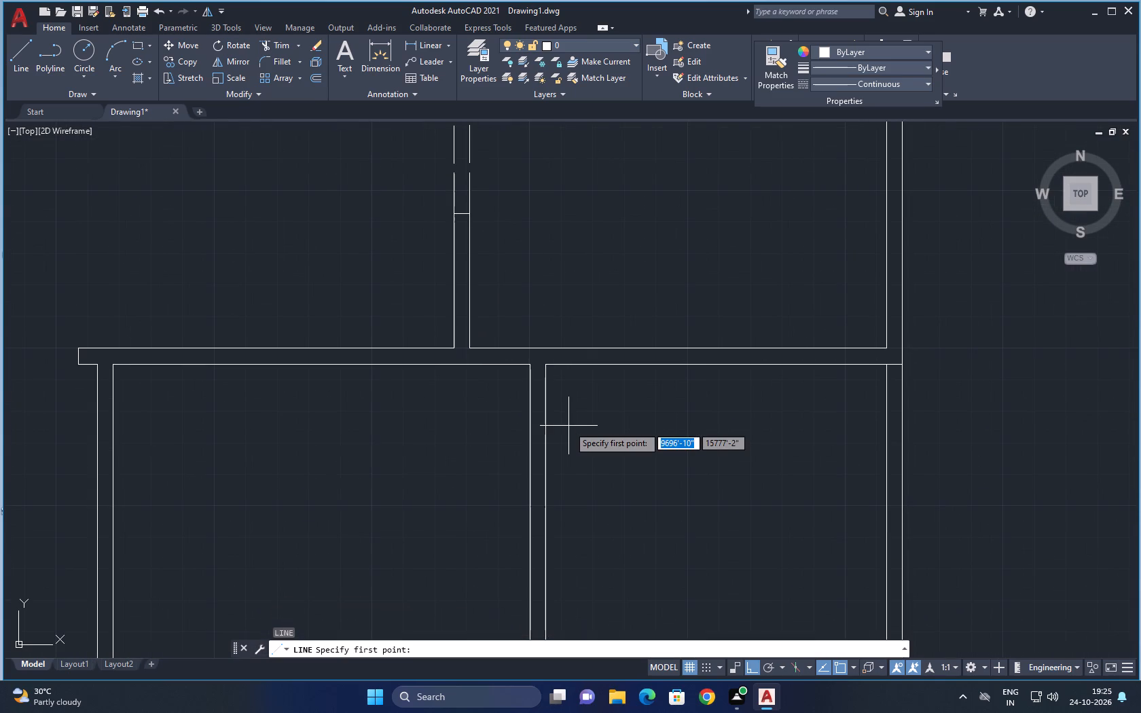
type("TK")
key("space")
left_click(545, 365)
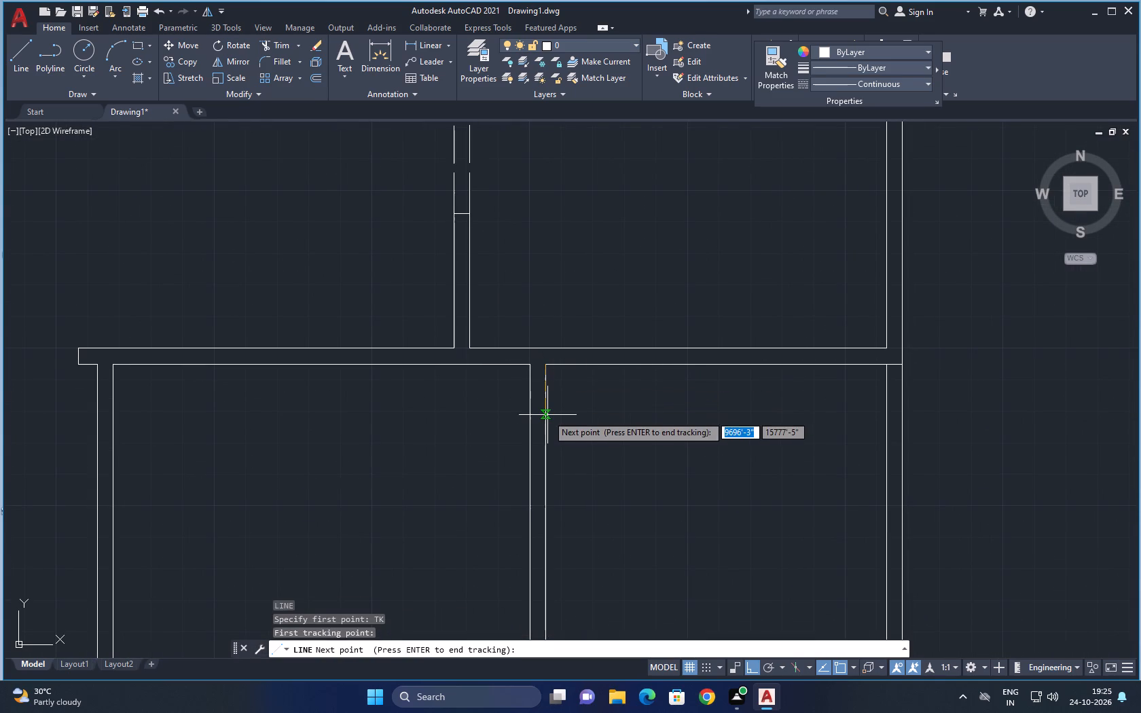
type("6\"")
key("Return")
key("Return")
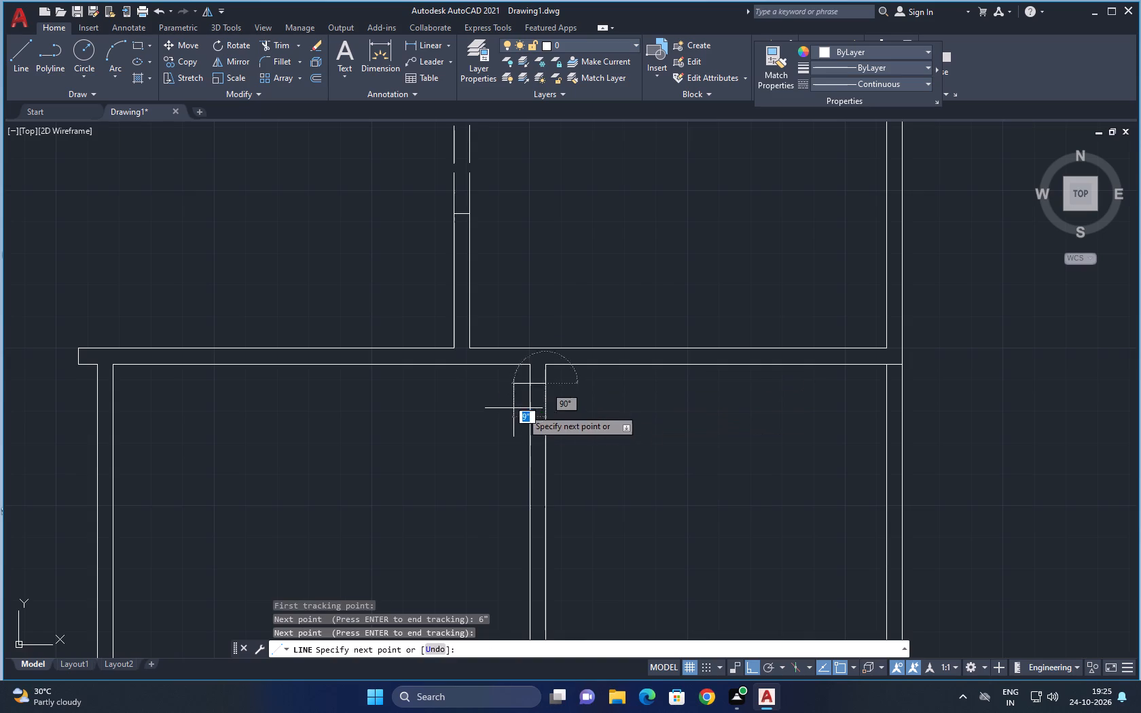
scroll(511, 408, "up", 2)
left_click(550, 346)
key("Escape")
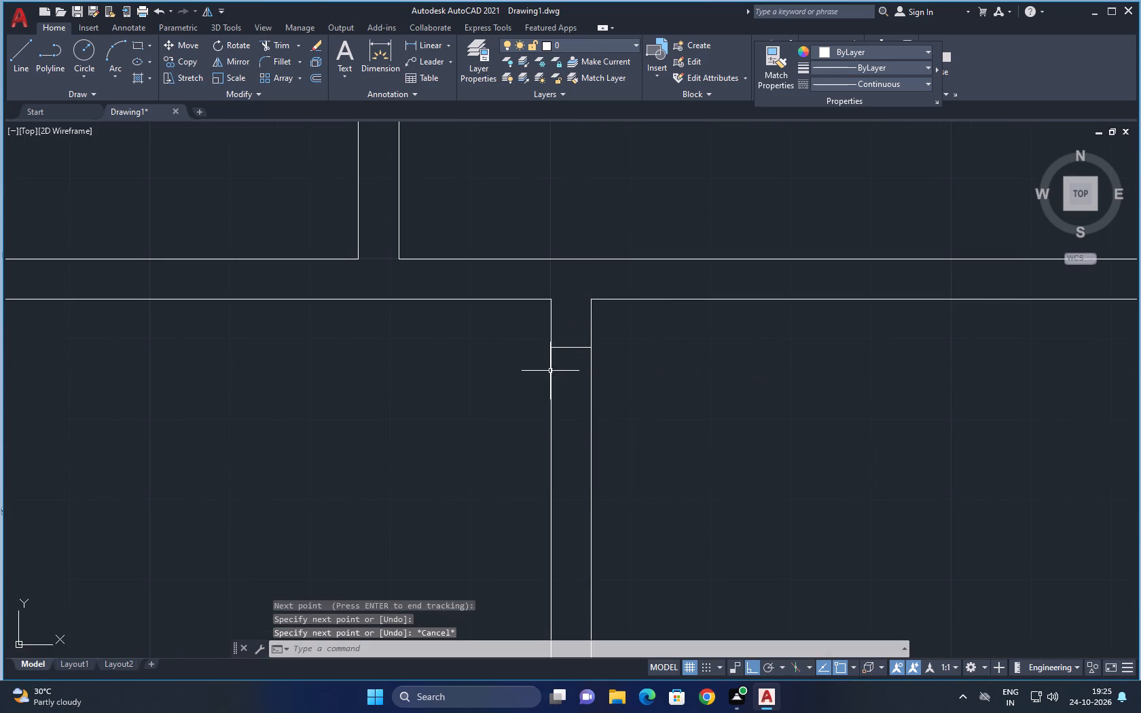
Offset that jamb line 3'6" downward along the wall between the two lower rooms.
type("O")
key("space")
key("space")
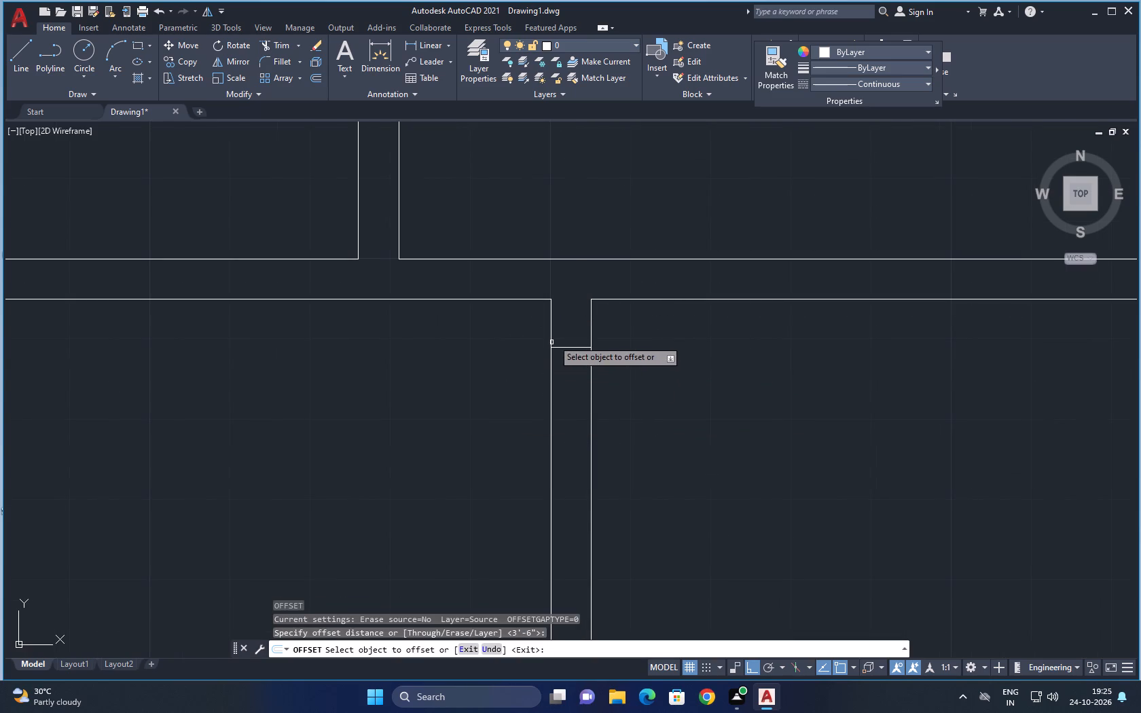
left_click(569, 347)
left_click(585, 412)
middle_click_drag(677, 462, 625, 391)
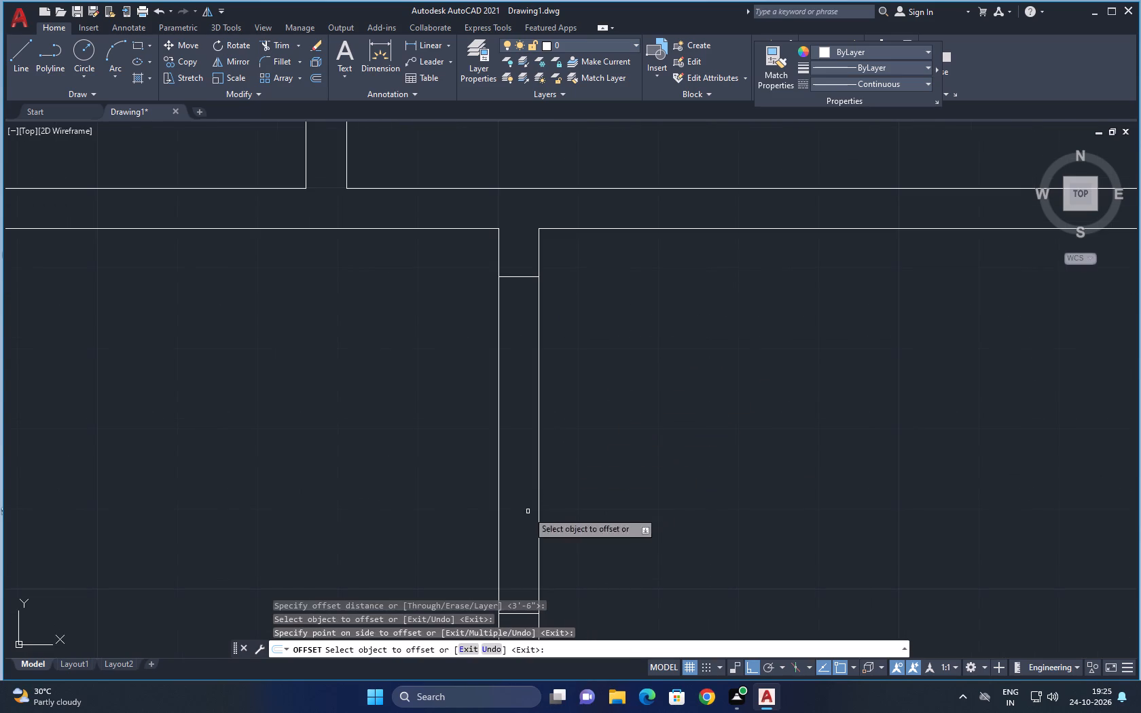
middle_click_drag(560, 459, 572, 416)
key("Escape")
Trim both vertical wall lines between the jambs to open the 3'6" doorway between the bottom-middle and bottom-right rooms.
key("t")
key("r")
key("space")
left_click(573, 456)
left_click(456, 456)
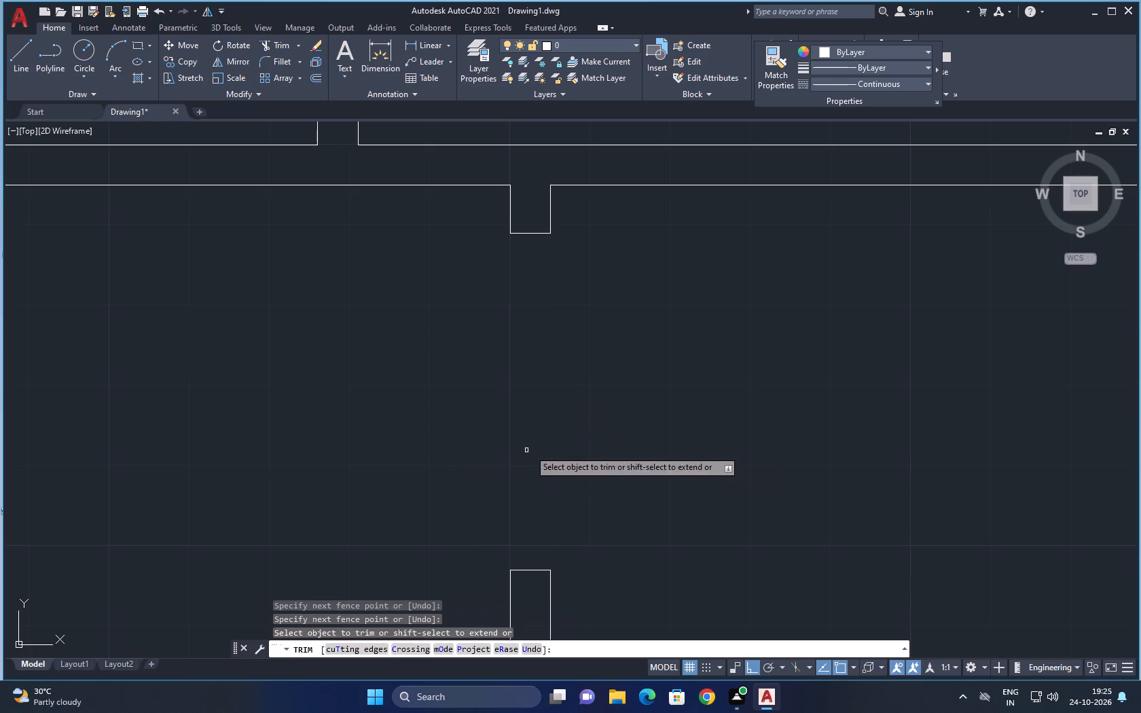
key("Escape")
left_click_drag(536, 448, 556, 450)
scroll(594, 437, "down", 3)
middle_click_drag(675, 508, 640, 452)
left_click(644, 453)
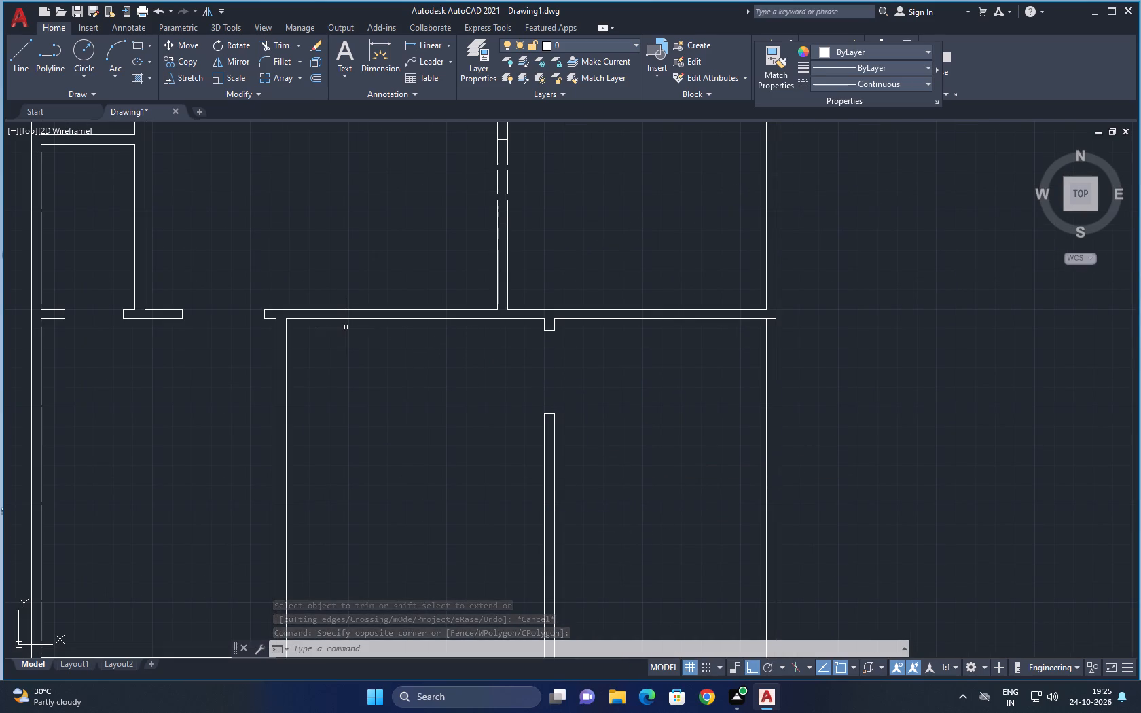
Extend the left line of the upper-right room's vertical wall down to the lower line of the horizontal wall.
scroll(346, 327, "up", 1)
type("EX")
key("space")
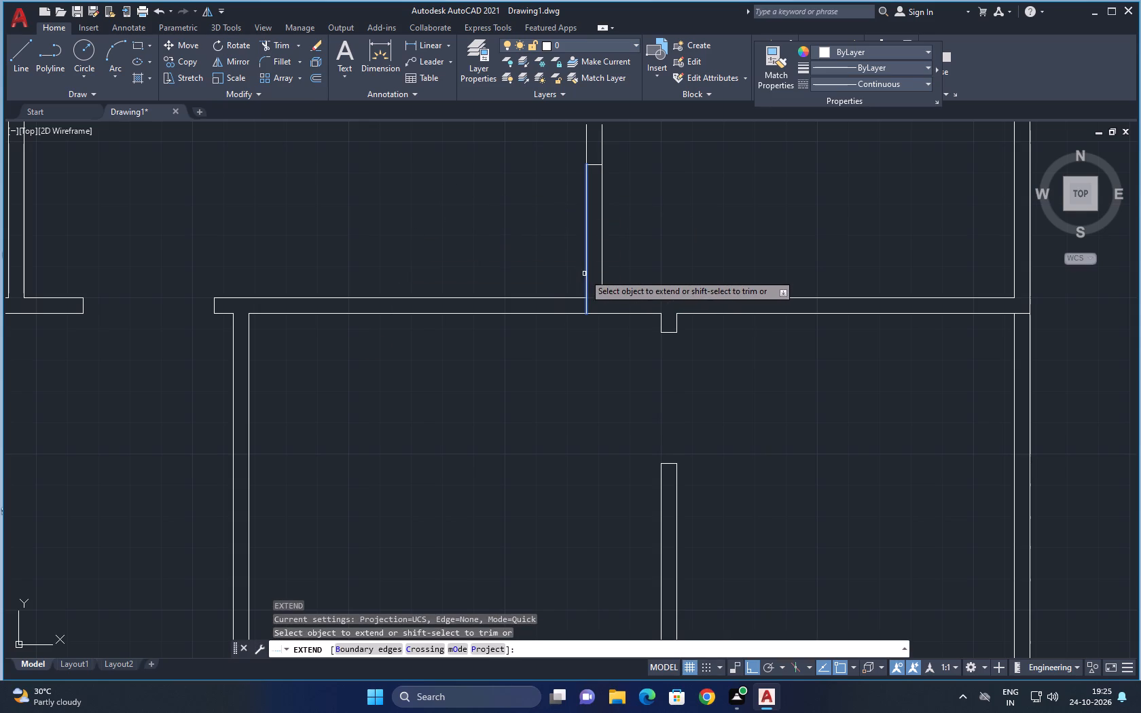
left_click(584, 274)
key("Escape")
Draw a jamb line across the bottom-middle room's upper wall, about a third of the way from its left end to the vertical wall.
middle_click_drag(478, 354, 537, 368)
type("L")
key("space")
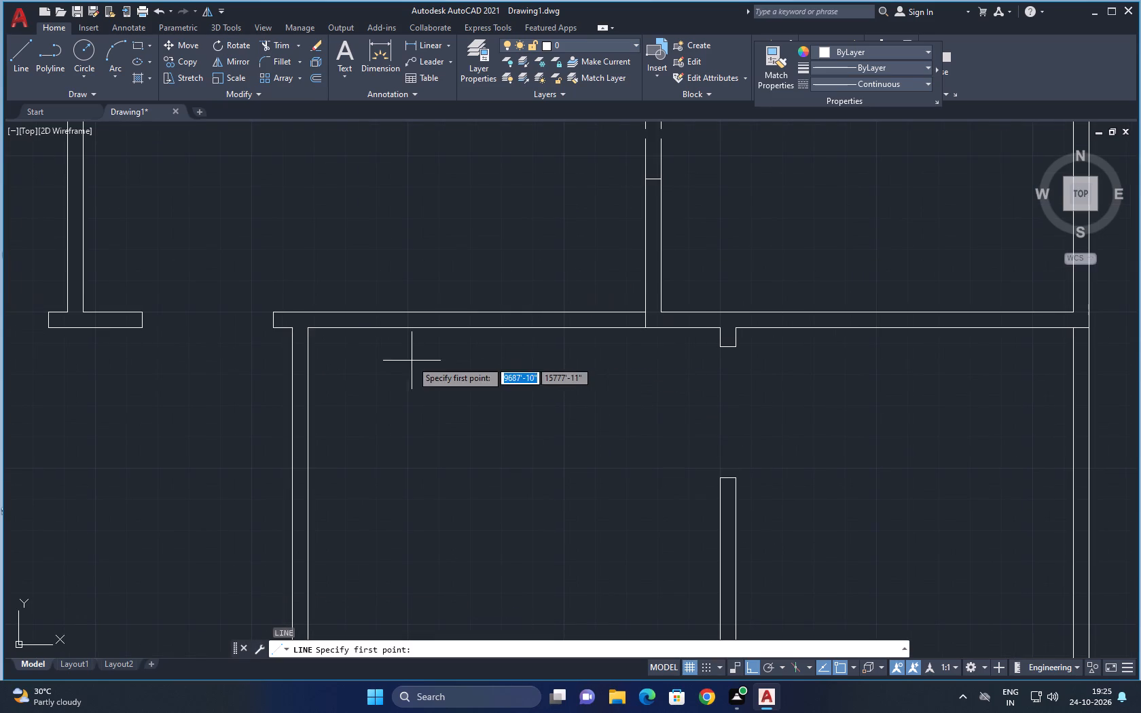
left_click(405, 333)
left_click(410, 311)
key("Escape")
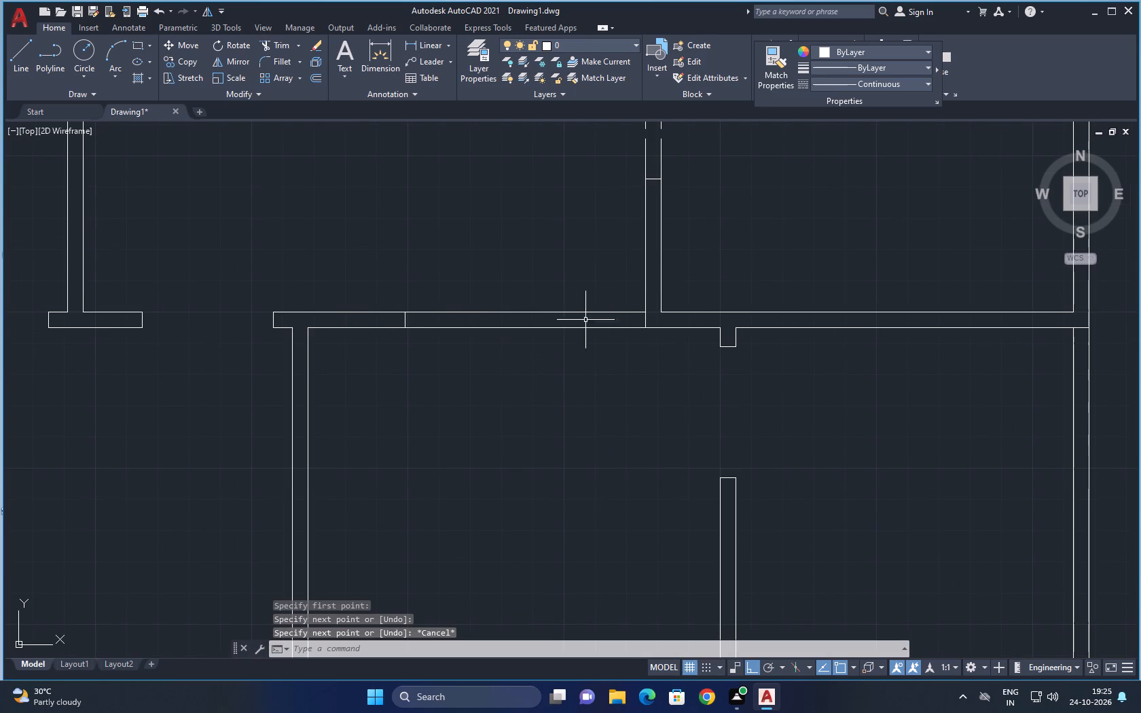
Trim both wall lines between the new jamb and the vertical wall to open the bottom-middle room to the hall.
type("TR")
key("space")
left_click(505, 335)
left_click(499, 293)
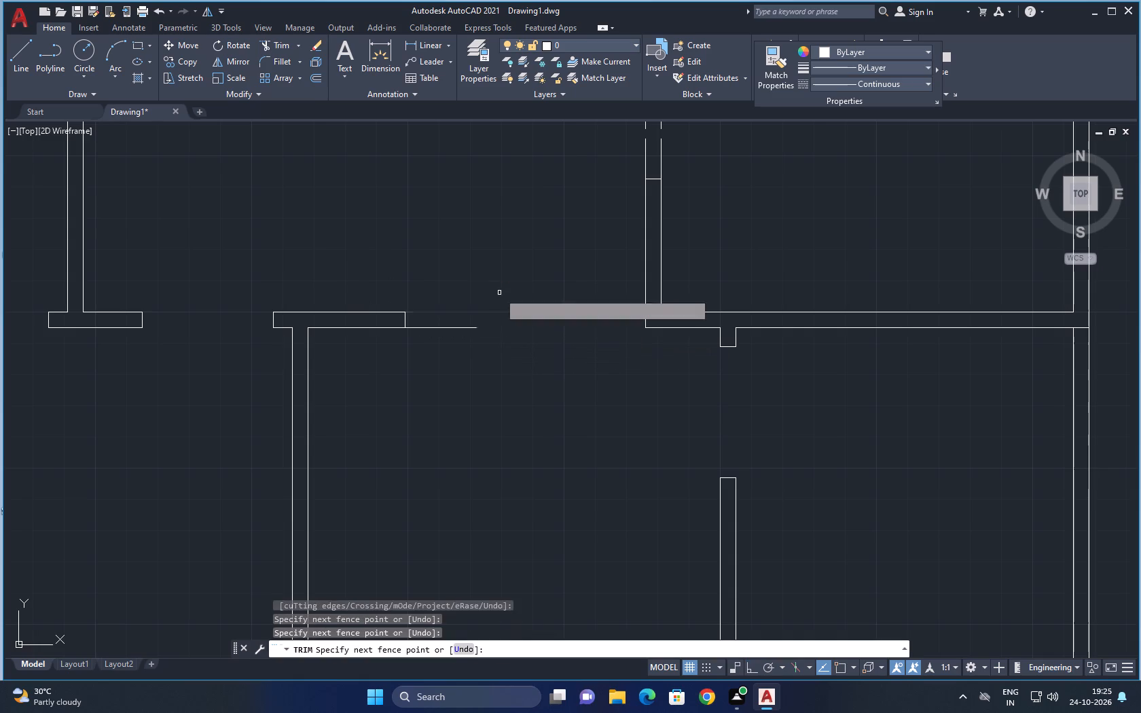
left_click(446, 331)
left_click(440, 326)
key("Escape")
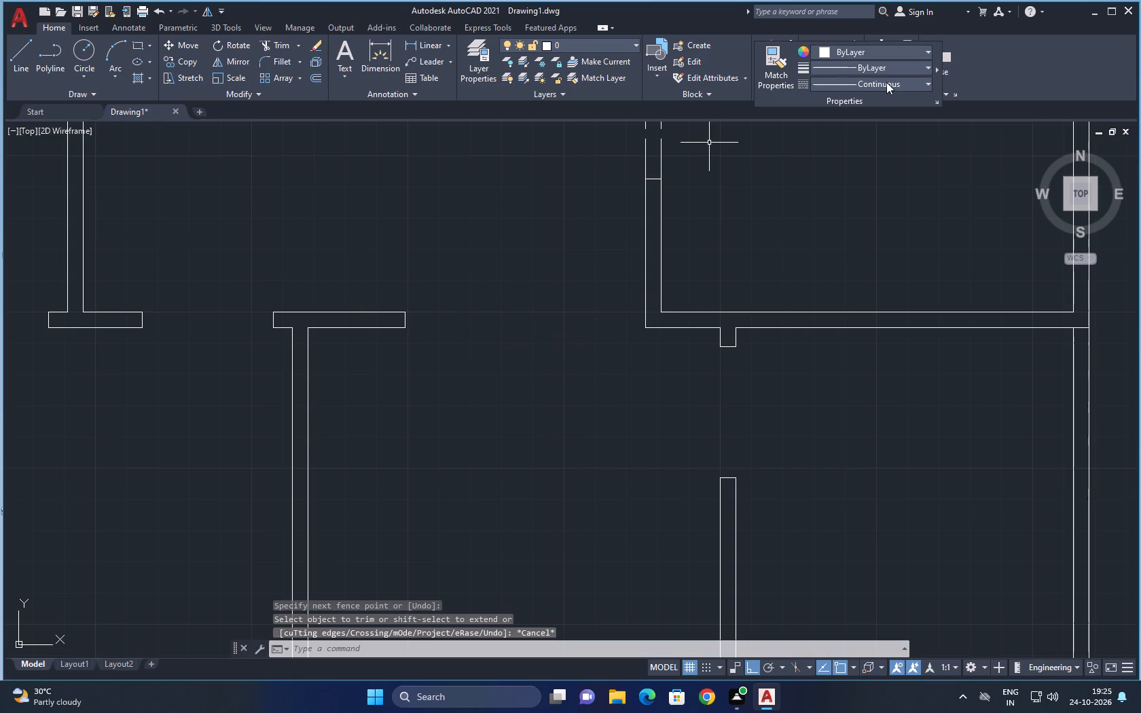
Set the ACAD_ISO03W dashed linetype and draw a line along the lower edge of the new opening, from jamb to wall.
left_click(886, 82)
left_click(871, 153)
key("l")
key("space")
left_click(401, 327)
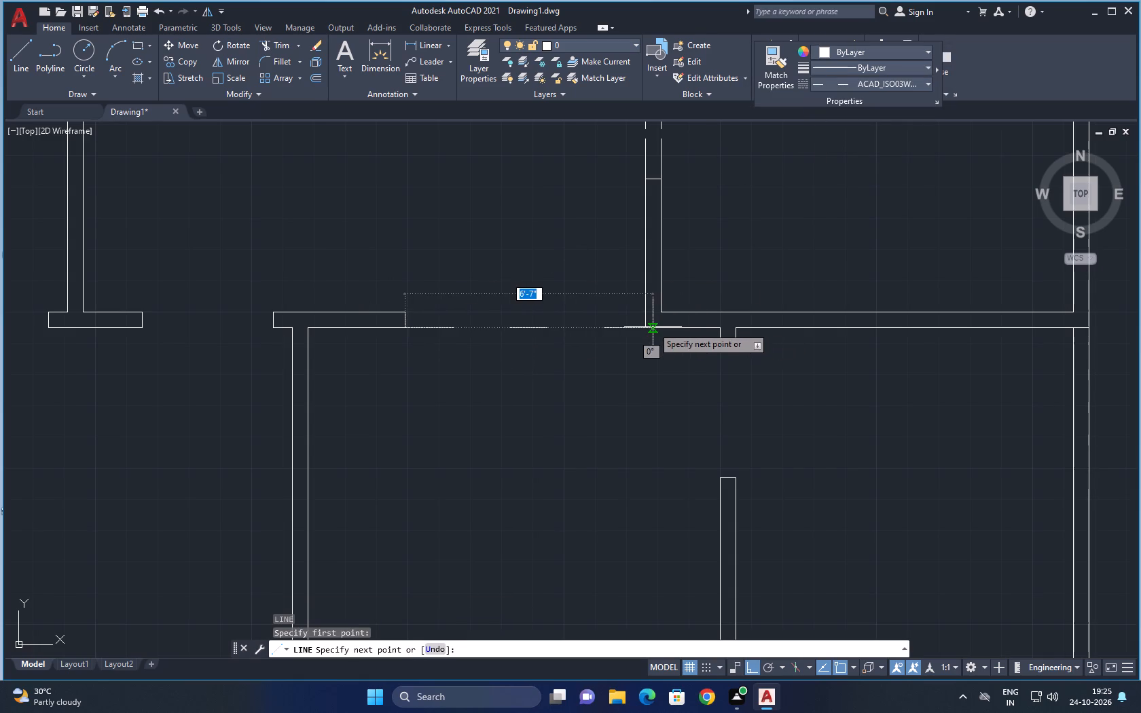
left_click(645, 330)
key("Escape")
Draw a second dashed line along the upper edge of the same opening, keeping the ACAD_ISO03W linetype.
left_click(852, 84)
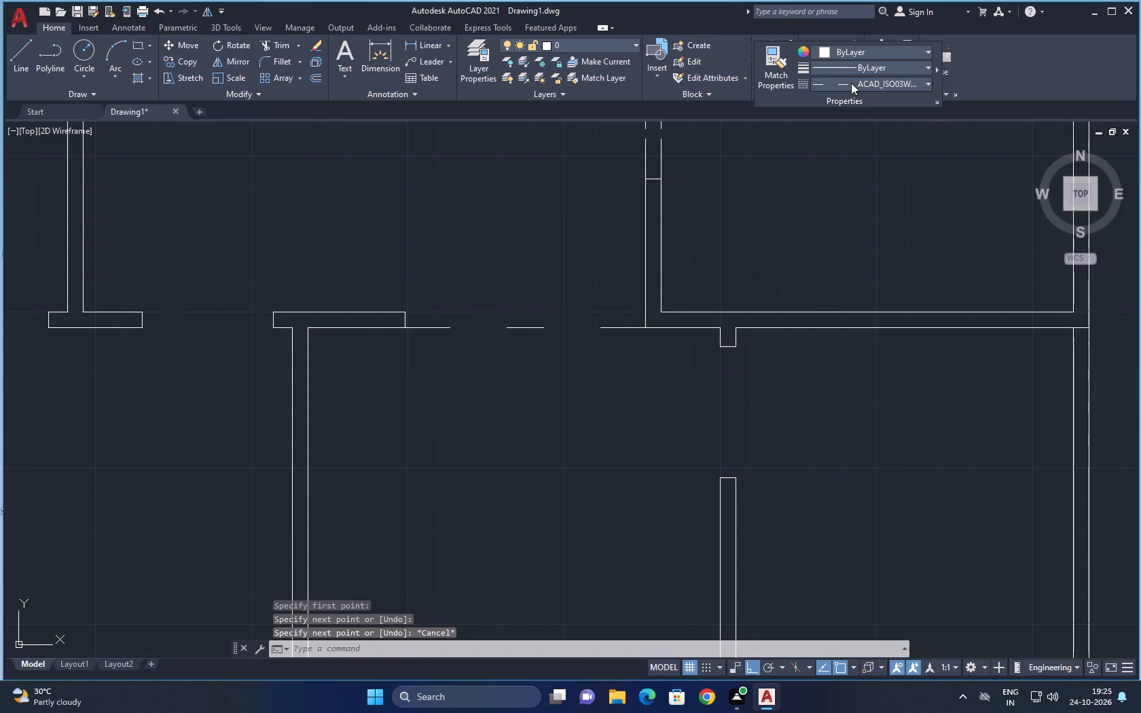
left_click(852, 151)
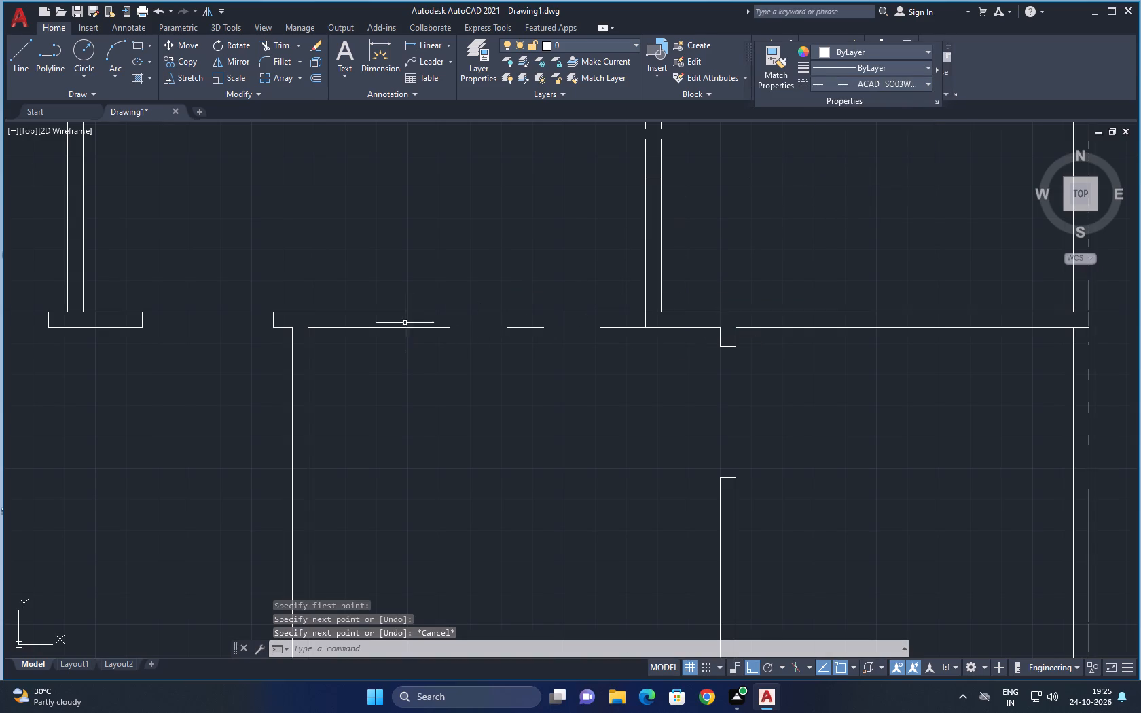
key("space")
left_click(406, 310)
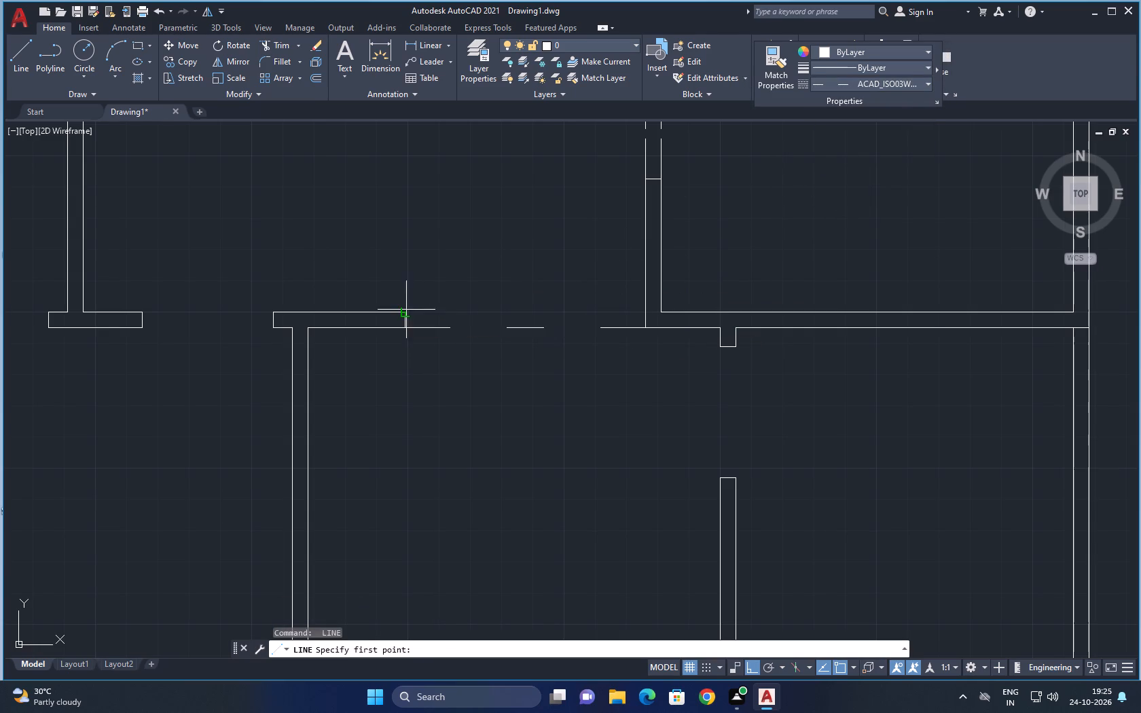
left_click(647, 314)
key("Escape")
Trim the inner vertical line segments at both ends of the bottom-middle room's lower horizontal wall.
scroll(630, 384, "down", 2)
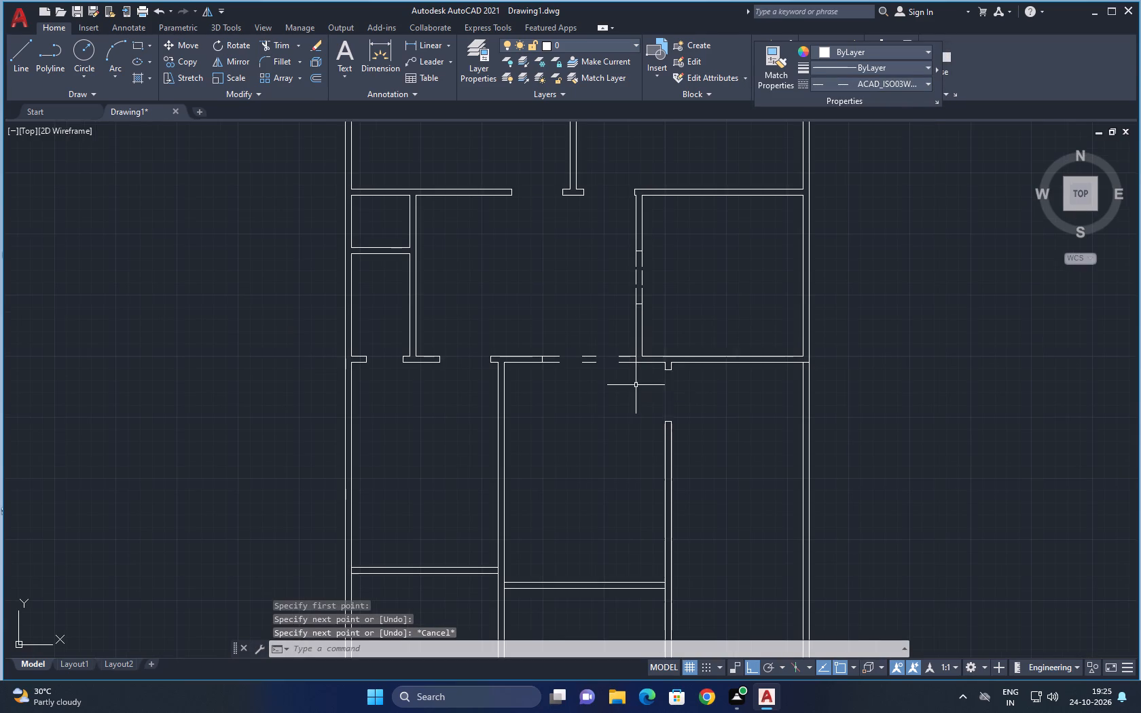
scroll(723, 405, "down", 1)
middle_click_drag(717, 417, 621, 423)
scroll(657, 422, "down", 1)
scroll(609, 421, "up", 1)
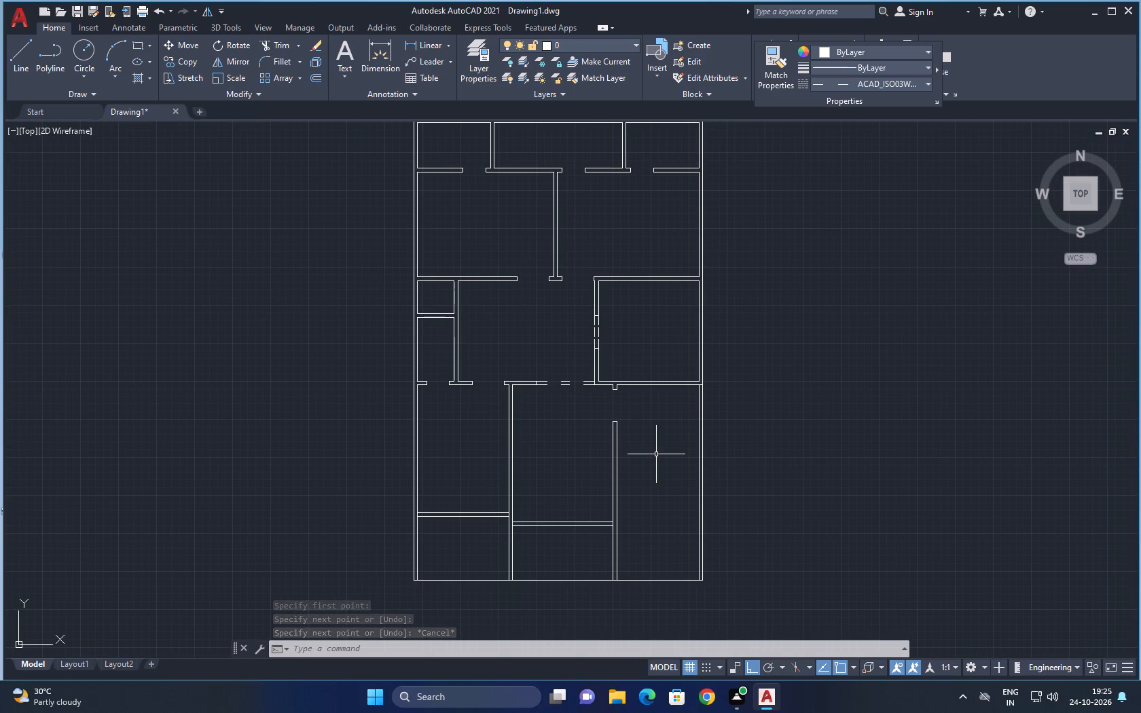
middle_click_drag(547, 593, 526, 485)
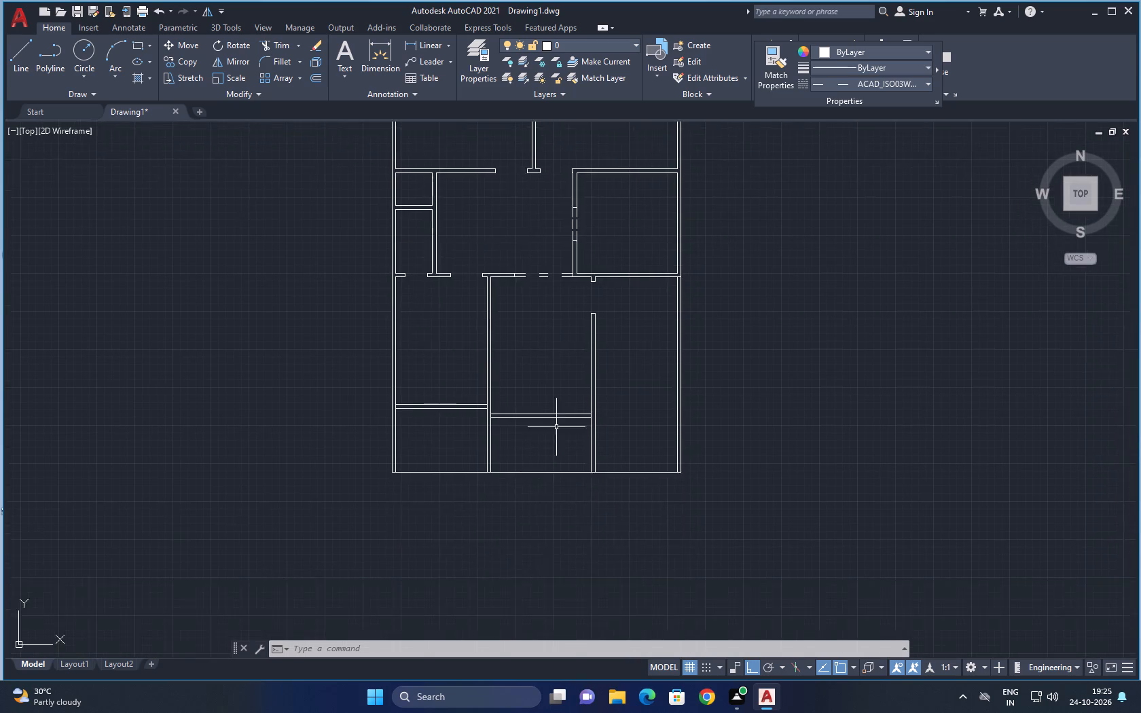
scroll(525, 410, "up", 2)
type("TR")
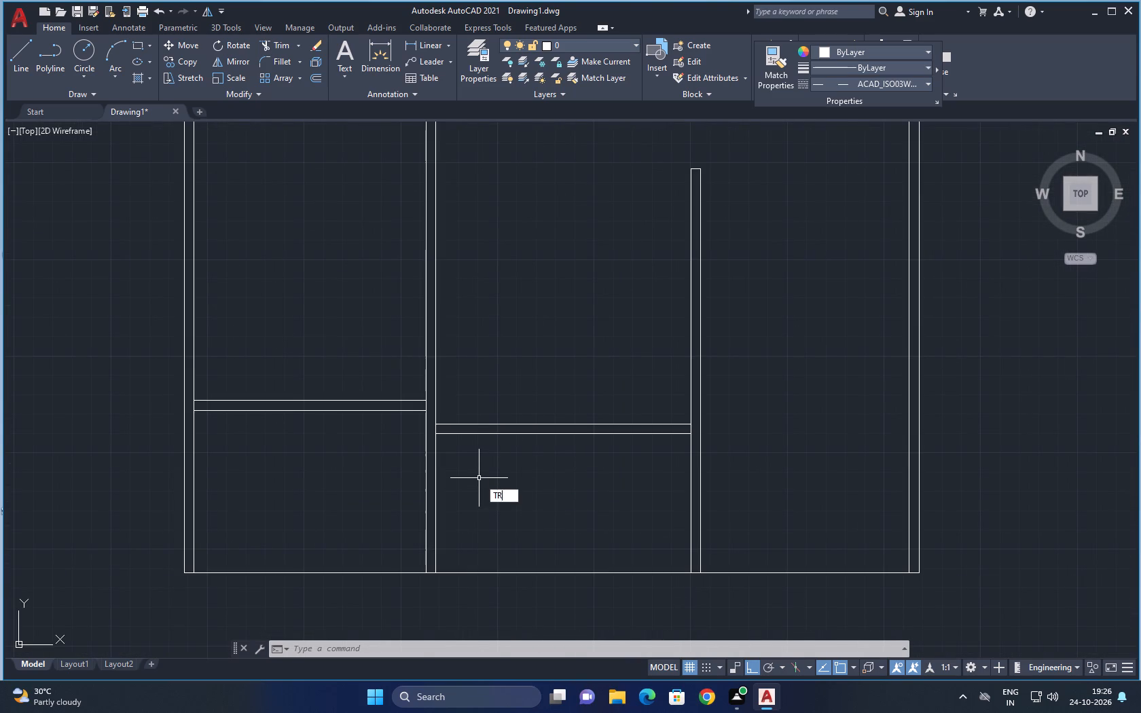
key("space")
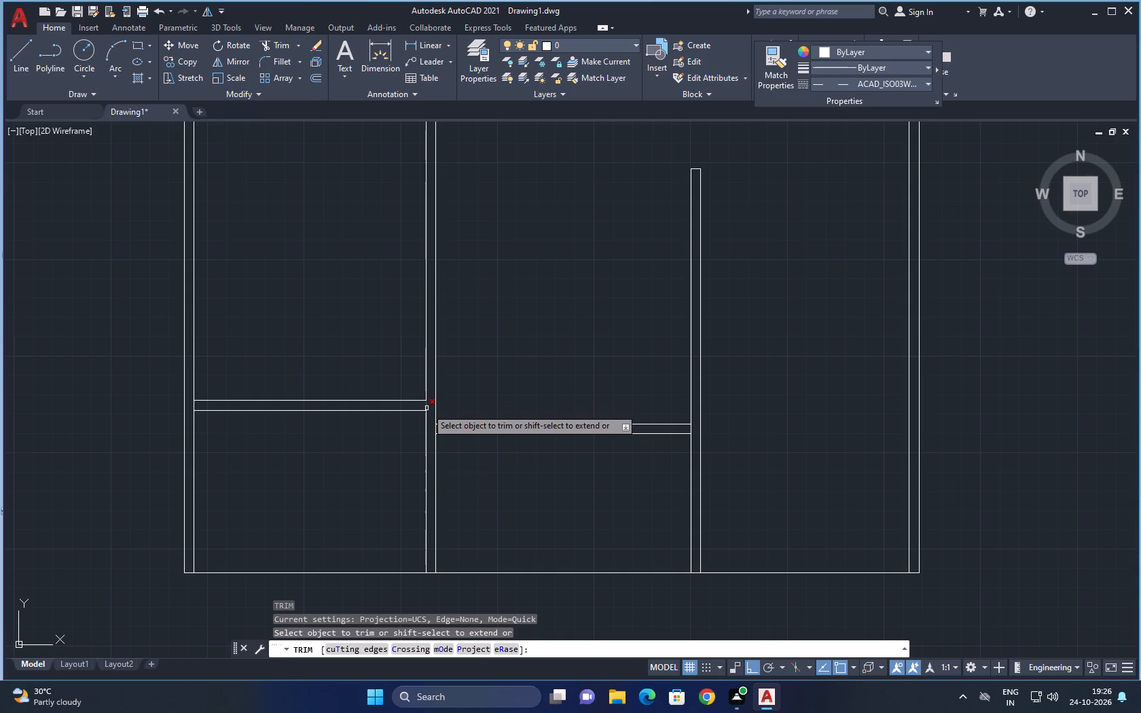
scroll(420, 428, "up", 1)
left_click(444, 433)
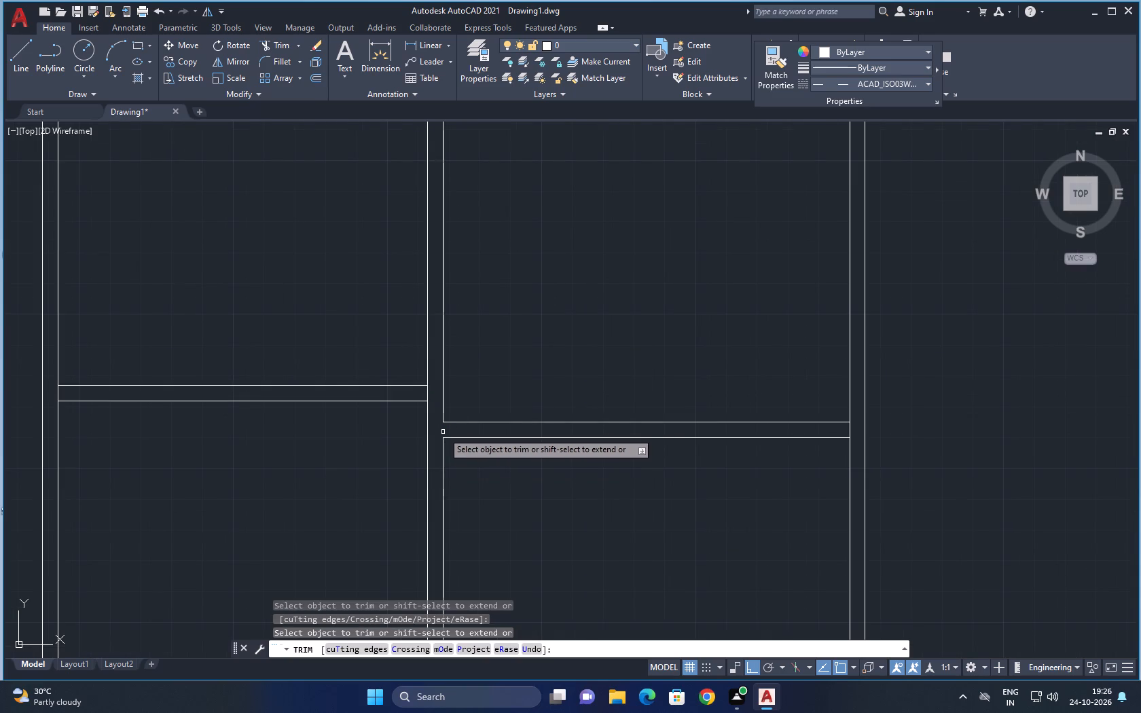
left_click(851, 428)
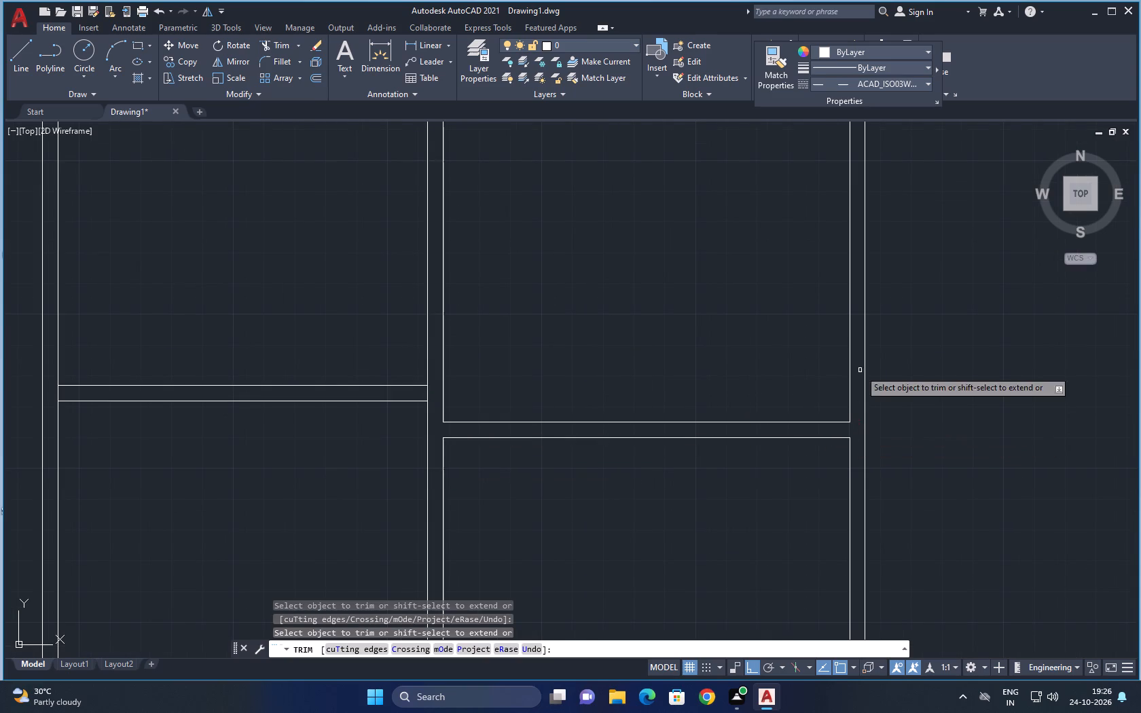
key("Escape")
Extend the lower line of that horizontal wall at both ends to the far lines of the adjoining vertical walls.
key("e")
key("x")
key("space")
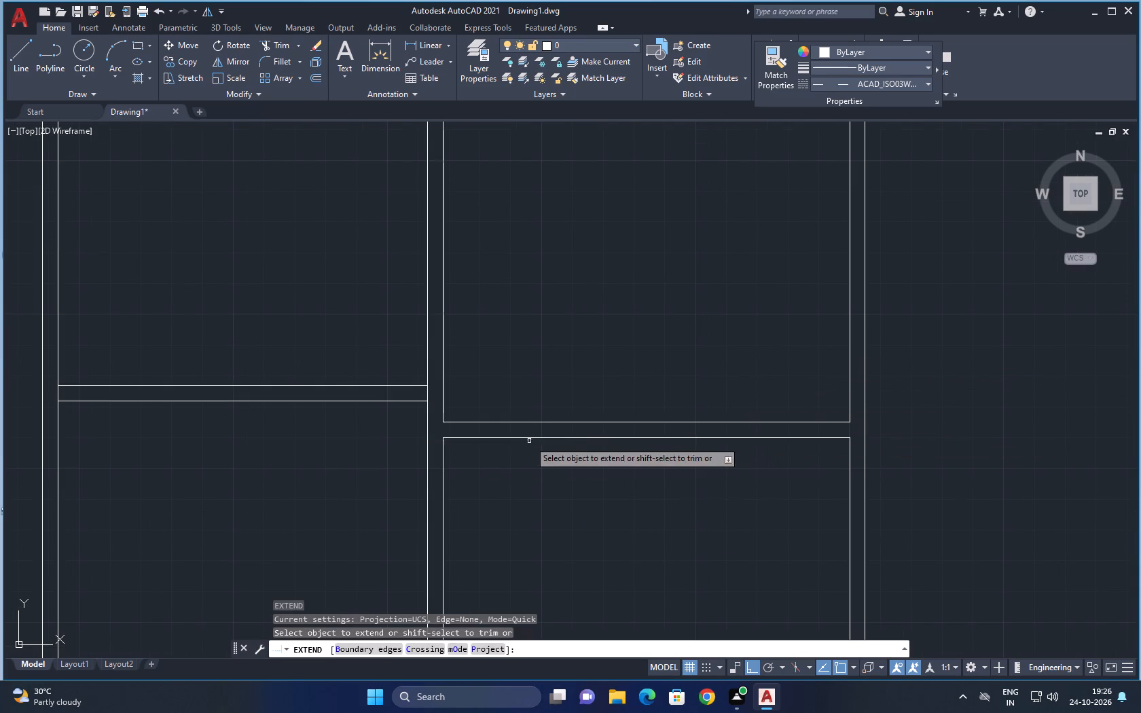
left_click(482, 440)
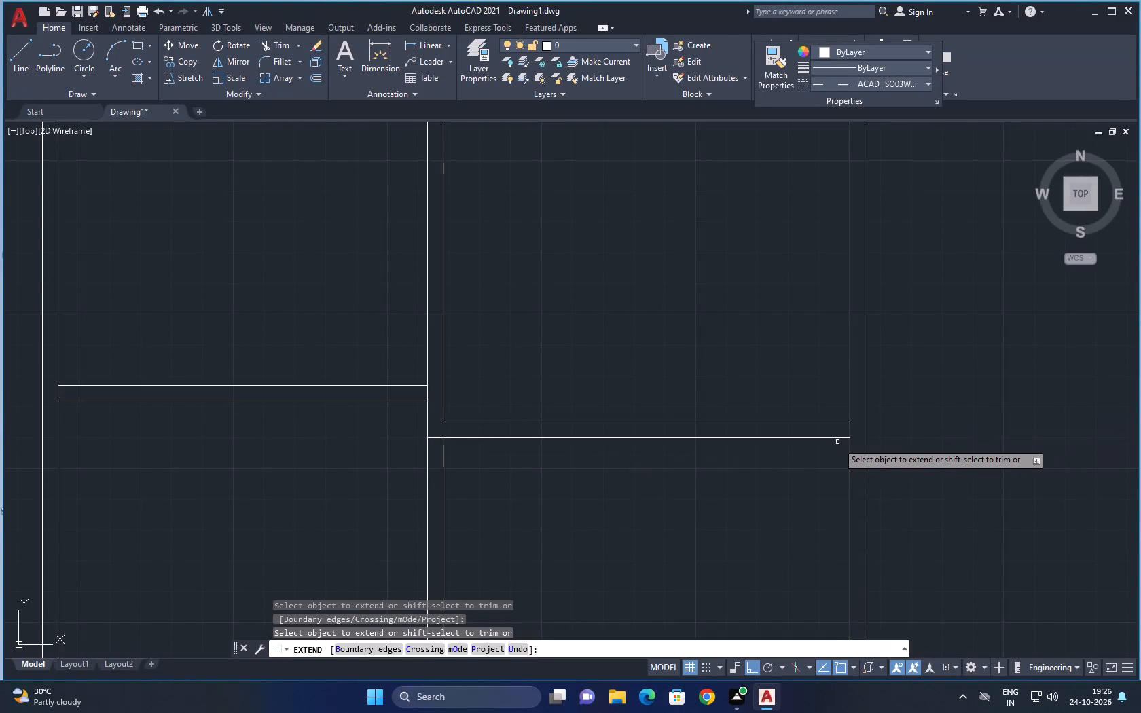
left_click(841, 439)
key("Escape")
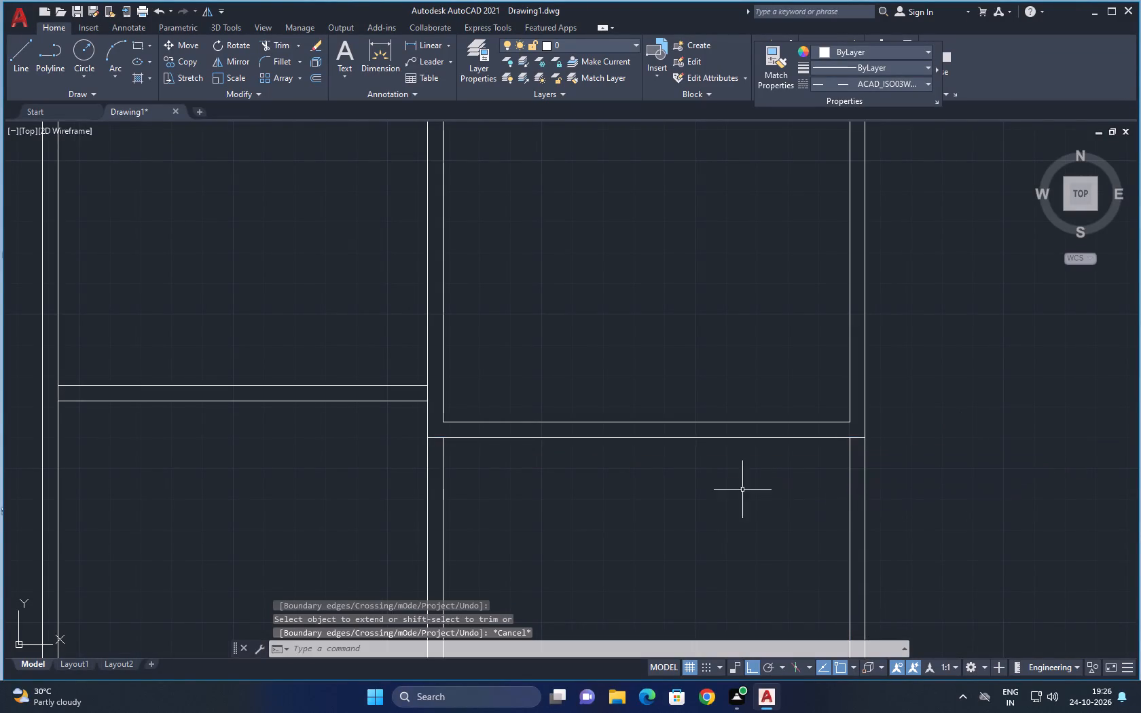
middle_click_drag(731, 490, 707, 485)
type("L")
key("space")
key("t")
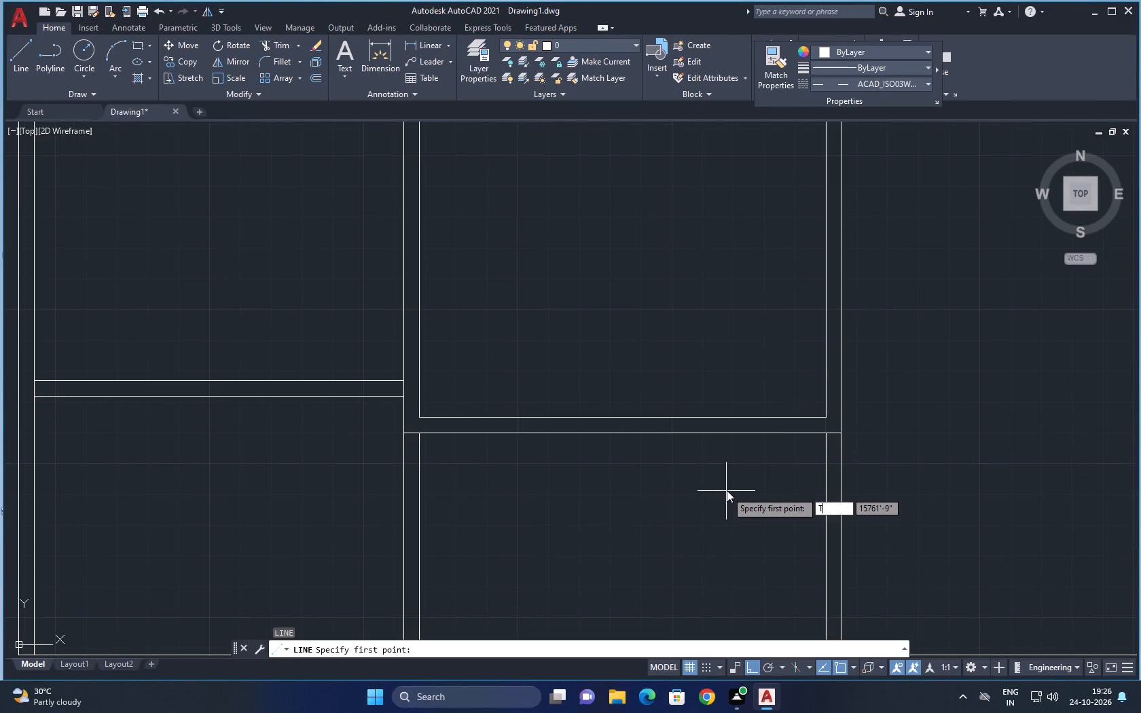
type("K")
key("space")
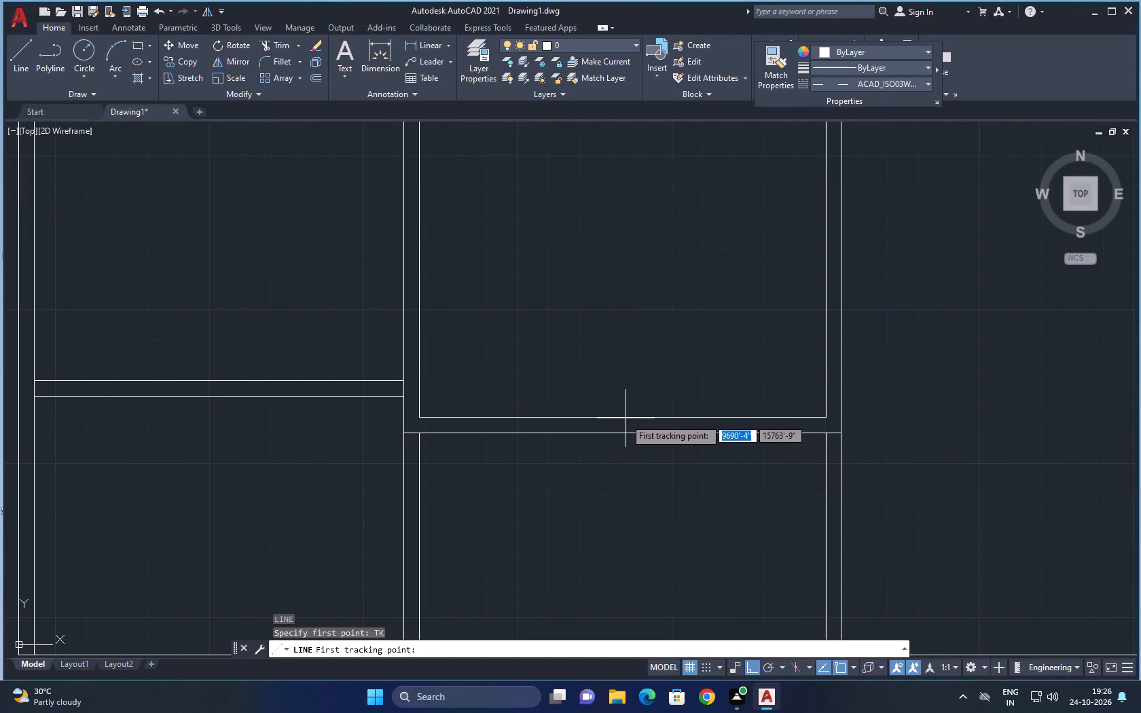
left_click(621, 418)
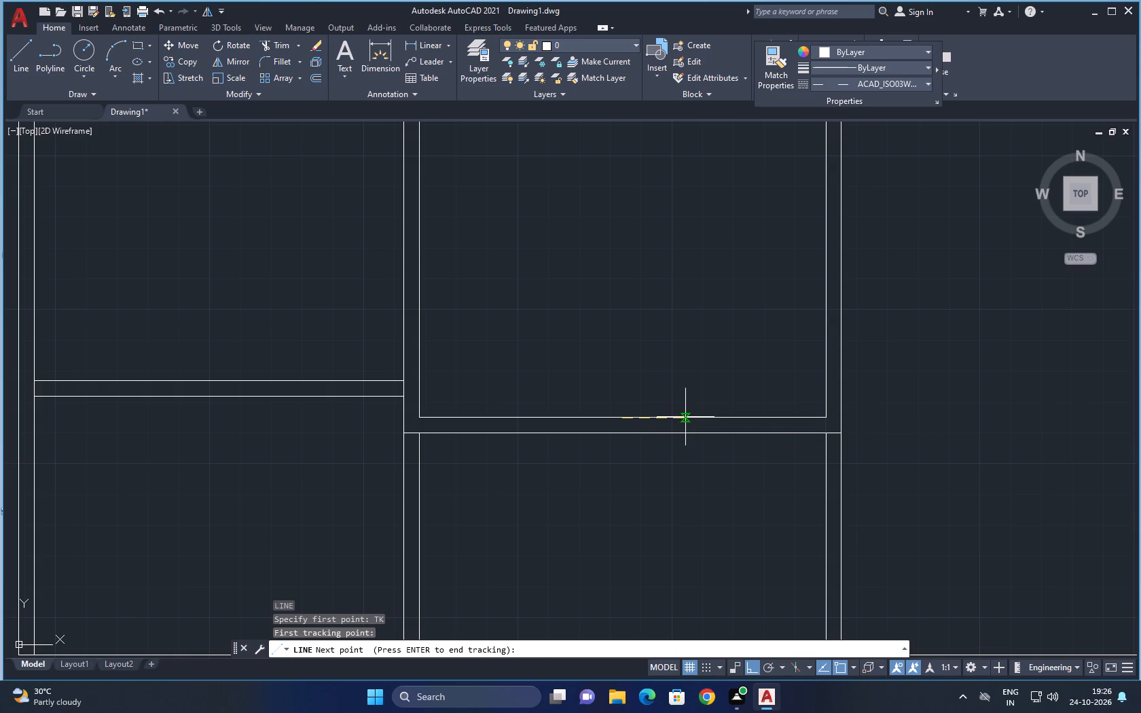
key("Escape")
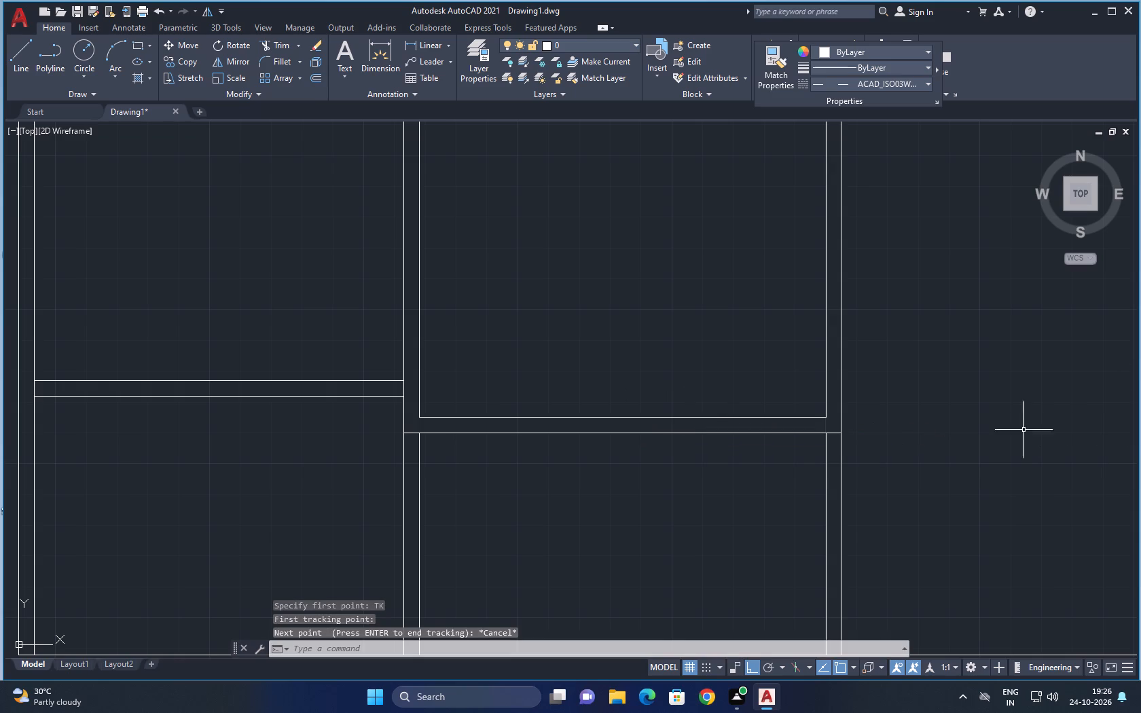
Draw a line across the bottom-middle room's lower wall at the midpoint of its upper line.
key("l")
key("space")
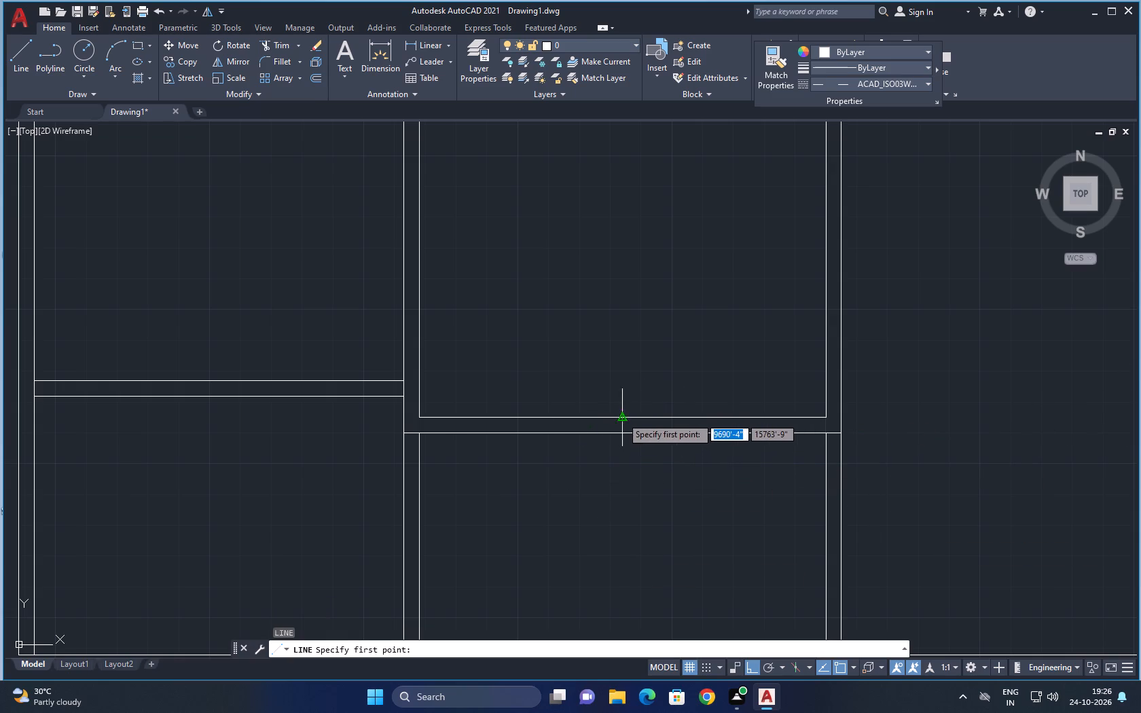
left_click(621, 417)
left_click(619, 433)
key("Escape")
Offset the midpoint line 2' to each side along the wall to form the two jambs.
key("o")
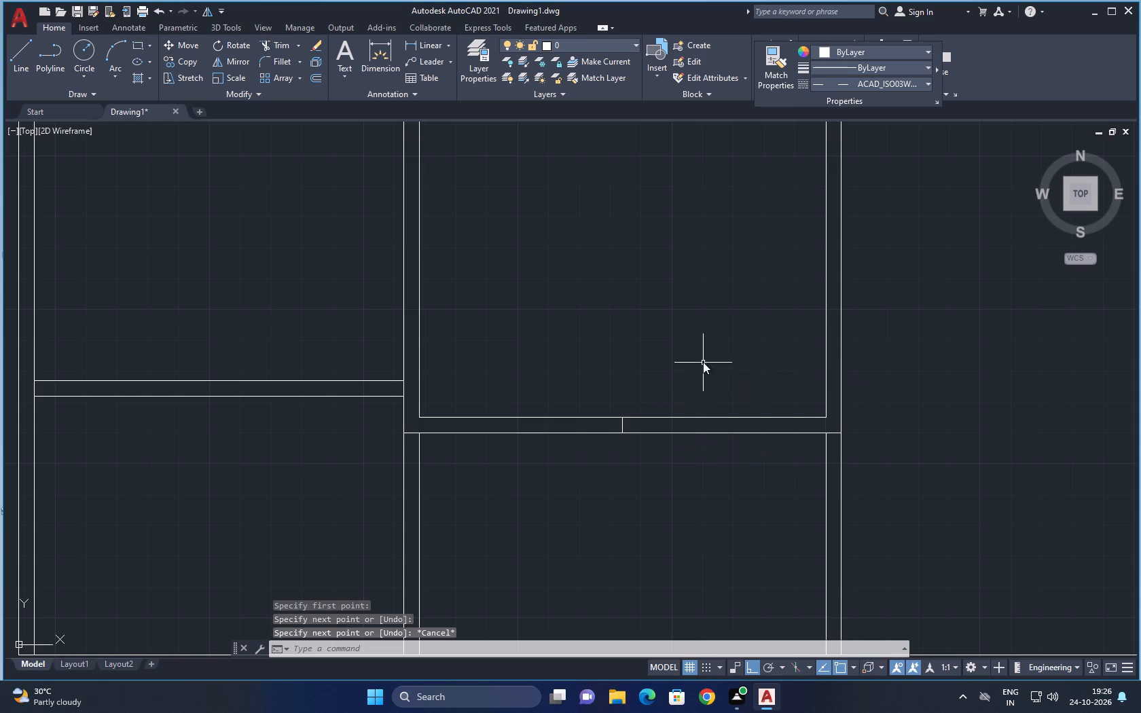
key("space")
type("2'")
key("Return")
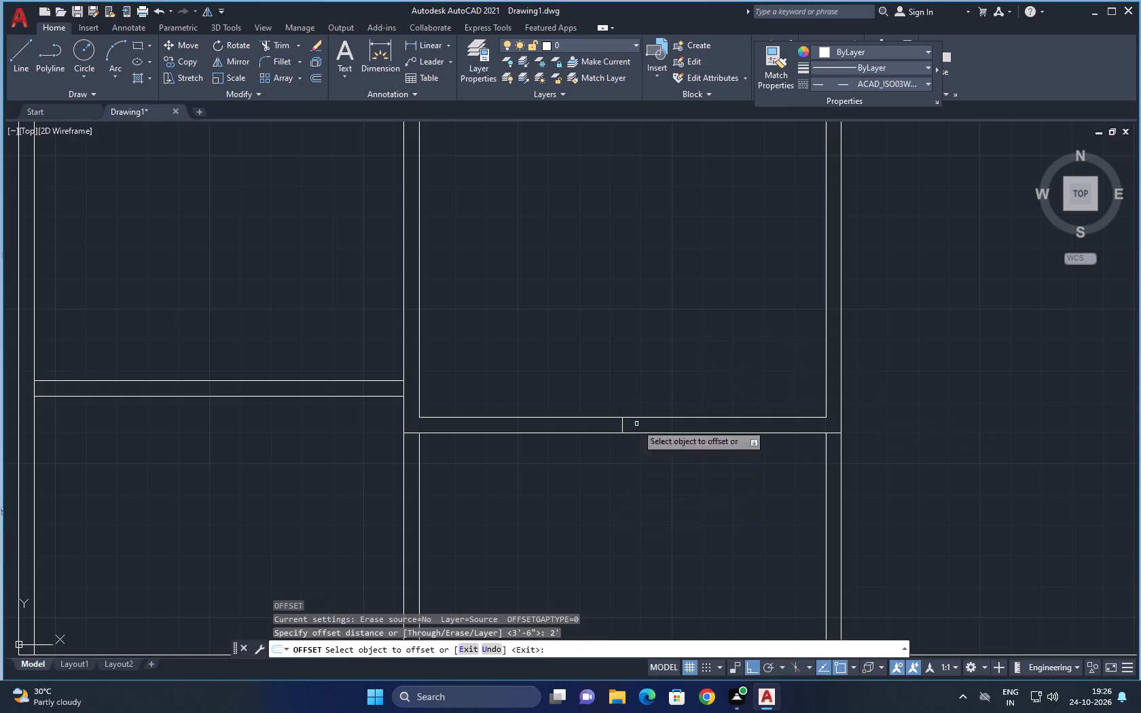
left_click(623, 424)
left_click(714, 434)
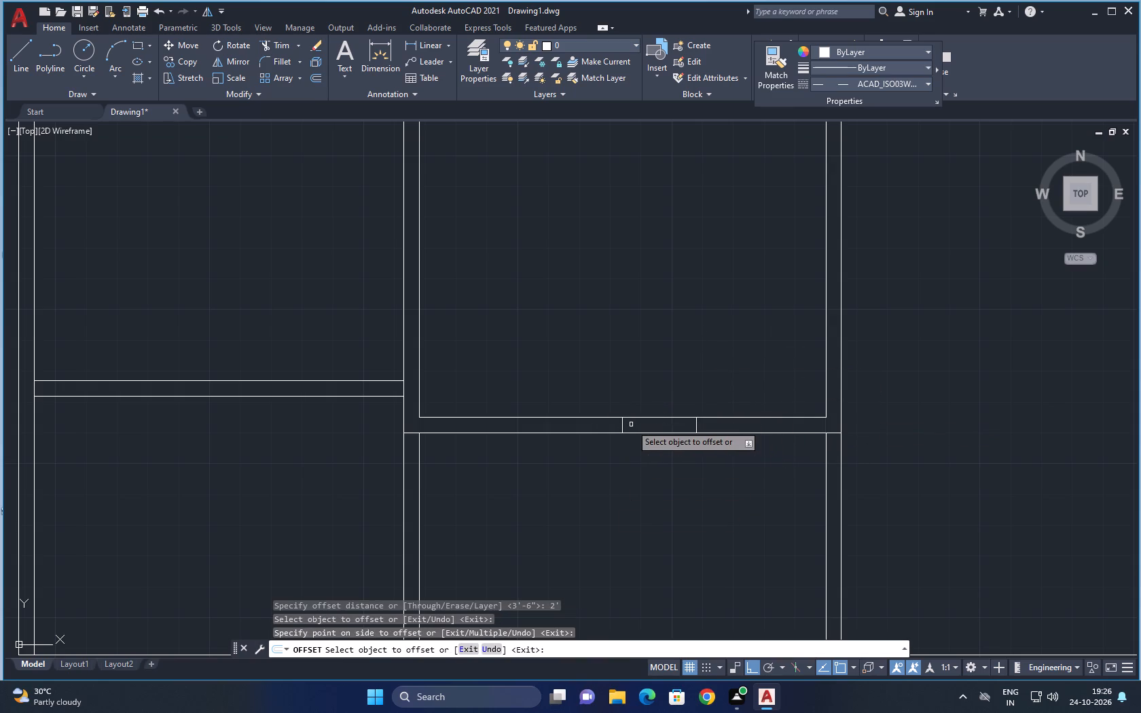
left_click(623, 425)
left_click(558, 434)
key("Escape")
Trim the wall lines between the two jambs and remove the midpoint line to open the 4' wide centred opening.
key("t")
key("r")
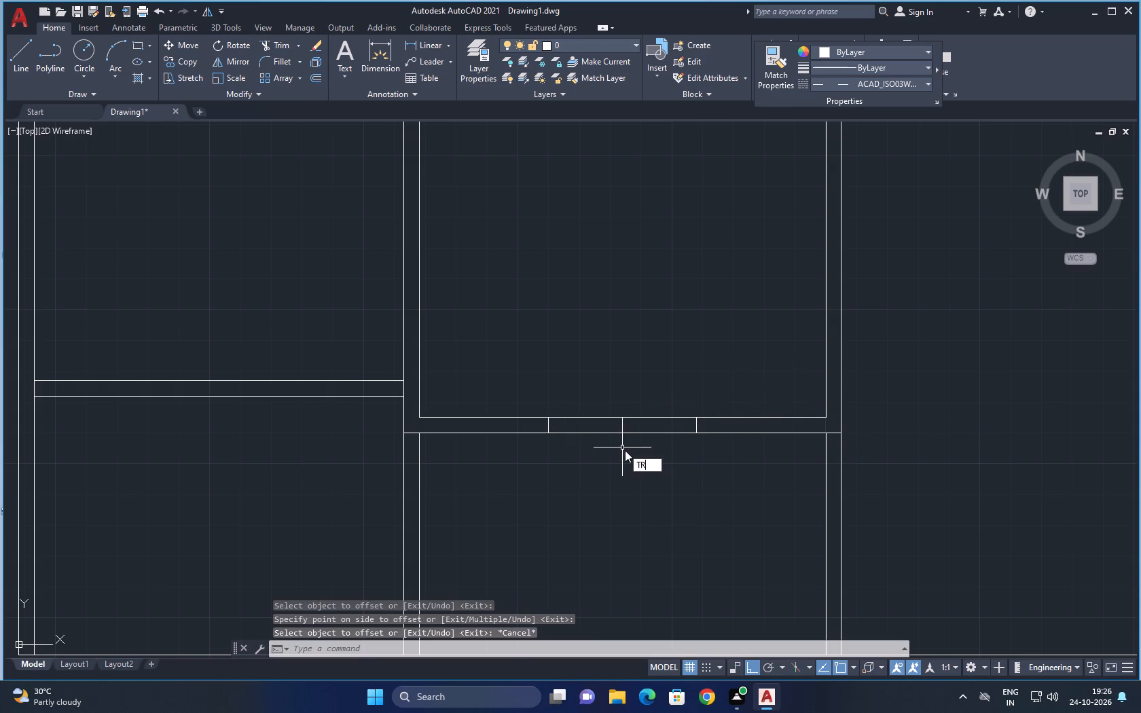
key("space")
left_click_drag(576, 447, 576, 441)
left_click(592, 412)
left_click_drag(630, 438, 633, 418)
left_click(631, 405)
left_click(619, 420)
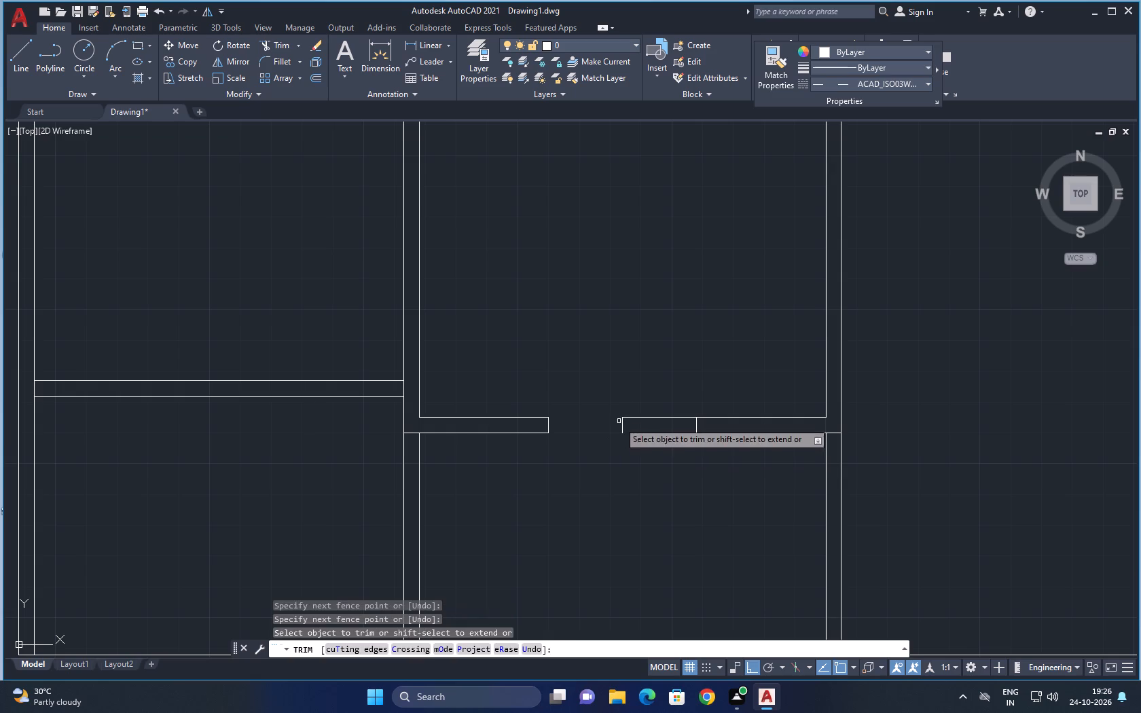
left_click(623, 428)
left_click(637, 414)
left_click(646, 438)
key("Escape")
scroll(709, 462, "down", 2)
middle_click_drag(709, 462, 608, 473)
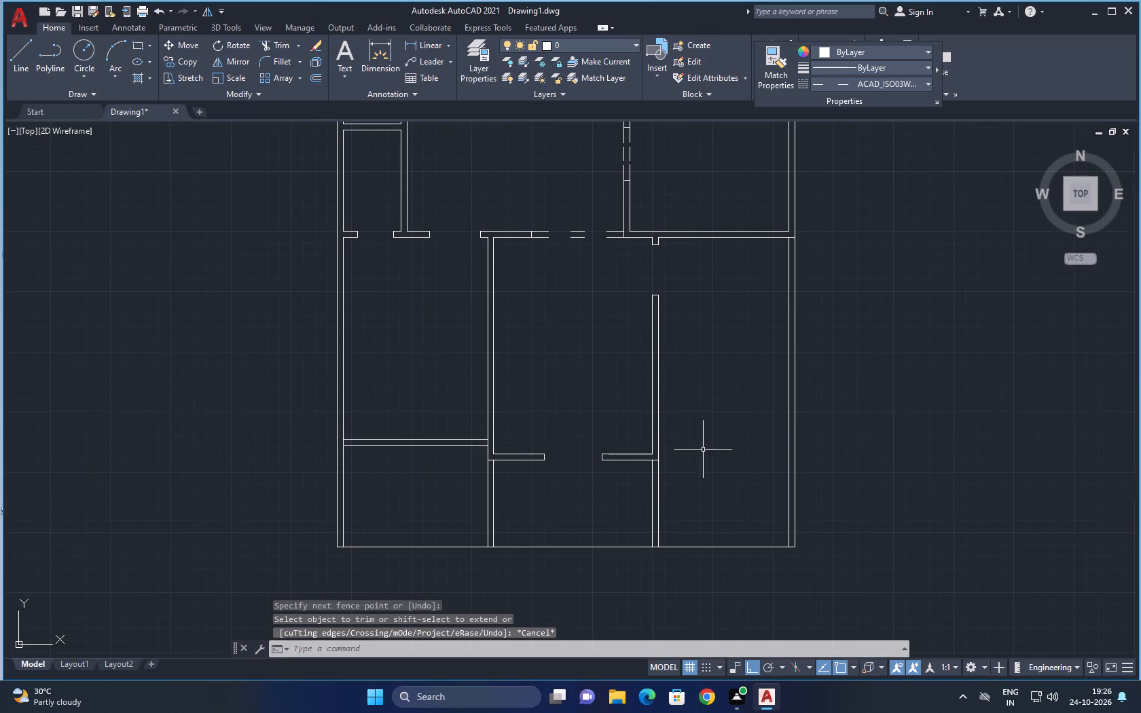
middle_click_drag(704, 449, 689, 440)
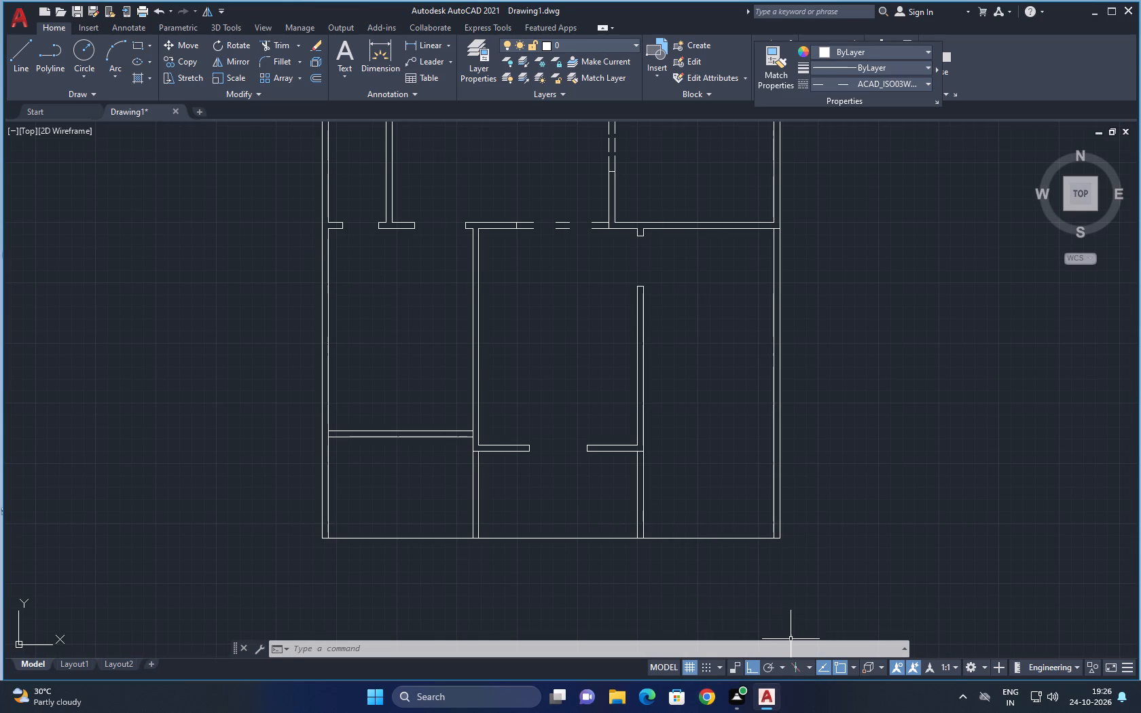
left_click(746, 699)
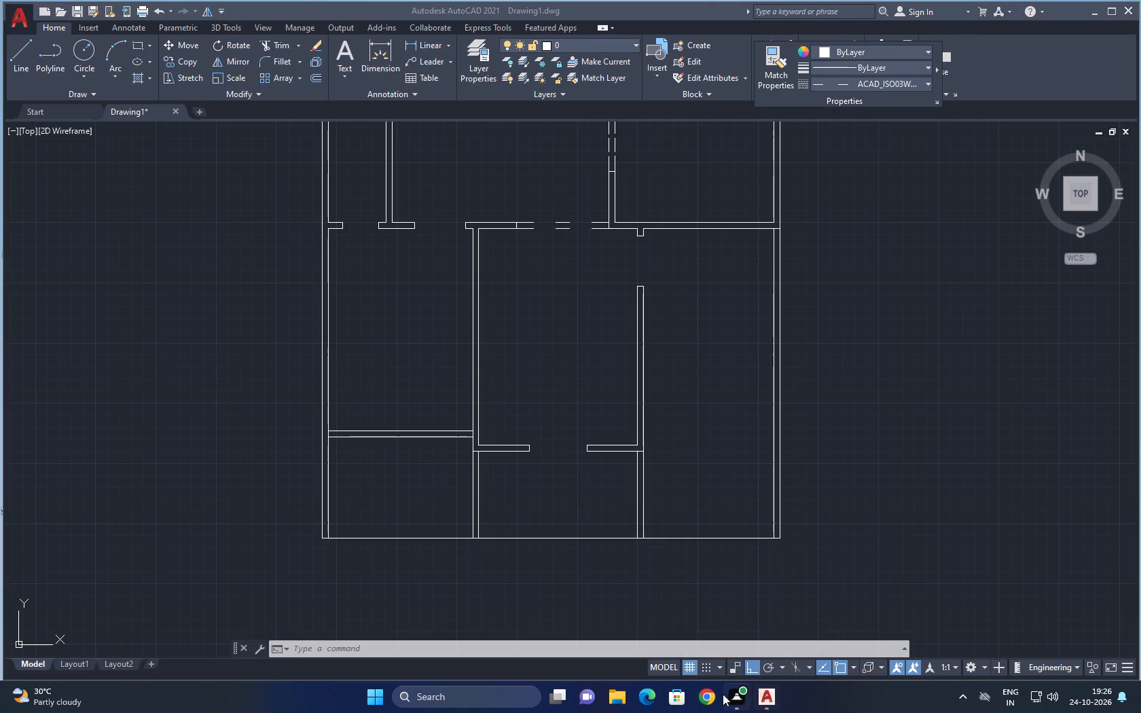
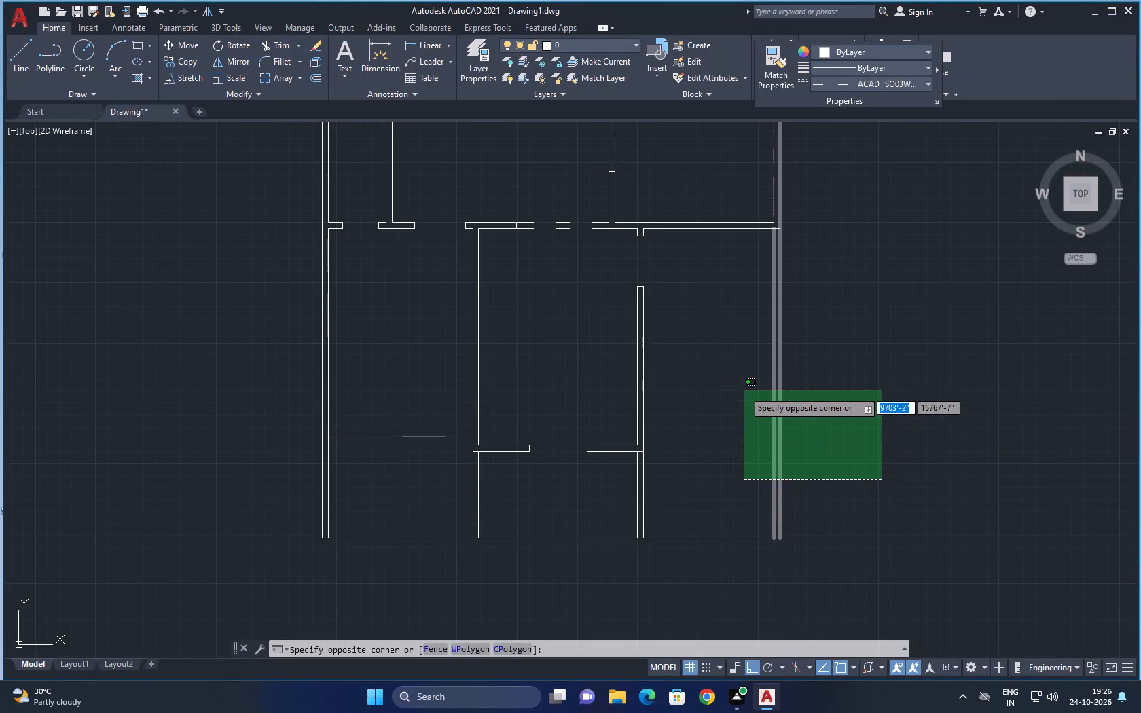
Examine the lower half of the floor plan around the bottom rooms and their walls.
left_click(821, 397)
scroll(815, 392, "down", 1)
middle_click_drag(816, 397, 800, 418)
scroll(805, 408, "down", 1)
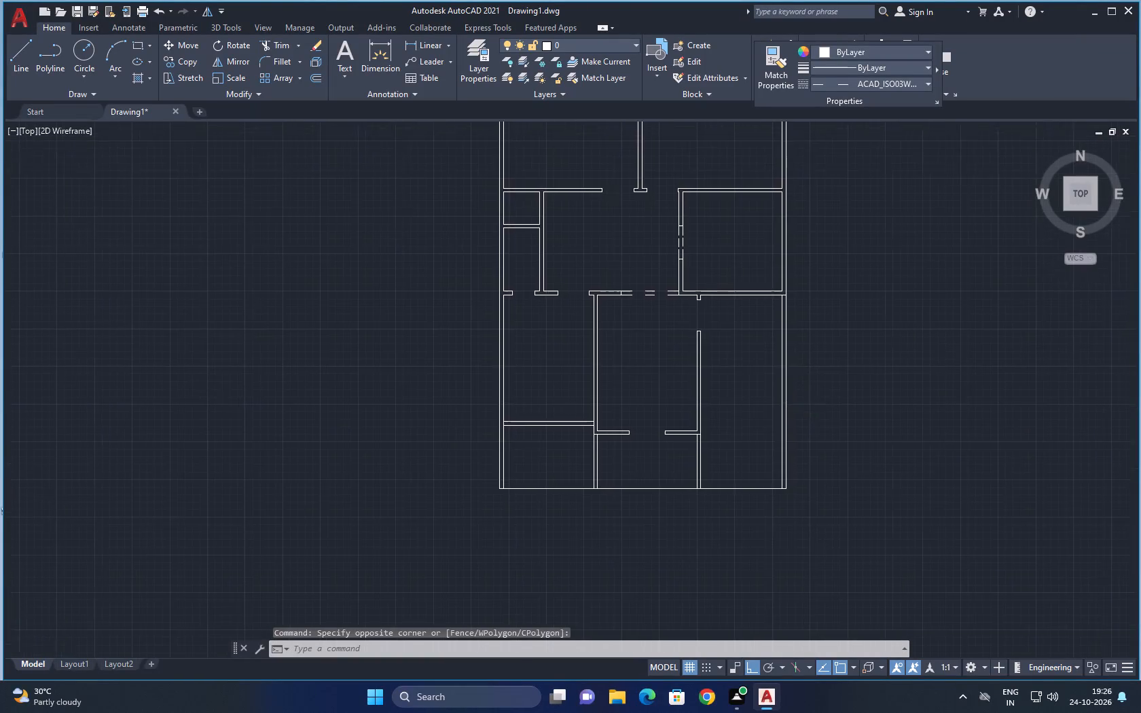
middle_click_drag(800, 418, 793, 424)
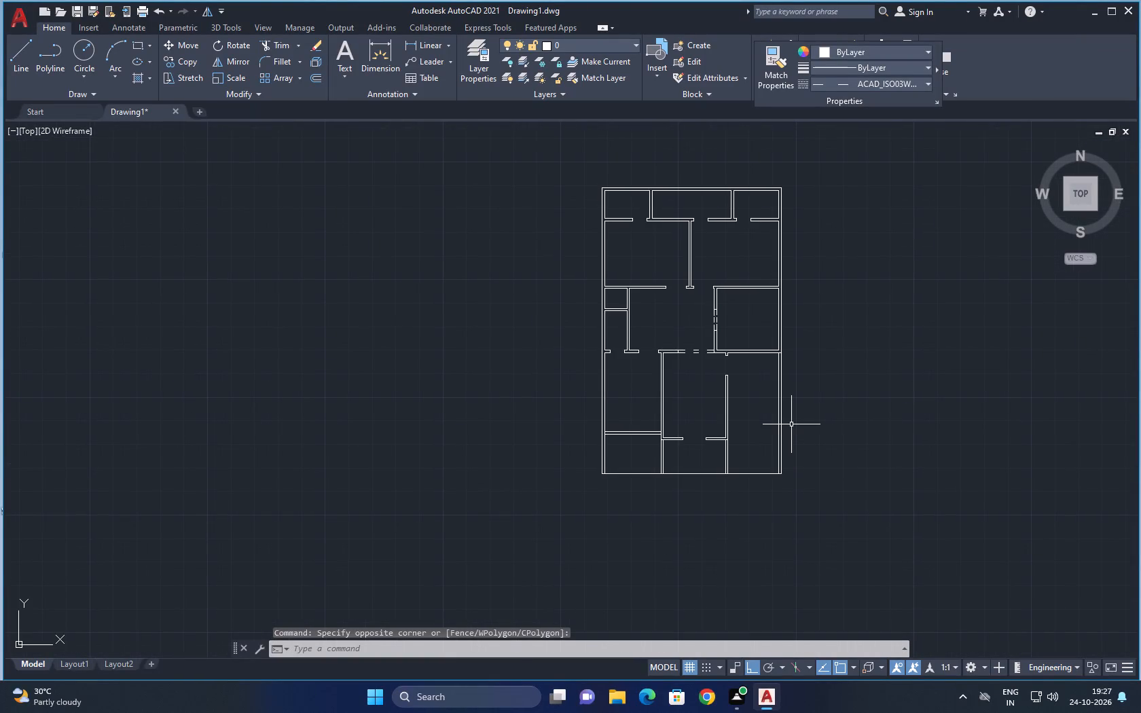
scroll(755, 436, "up", 1)
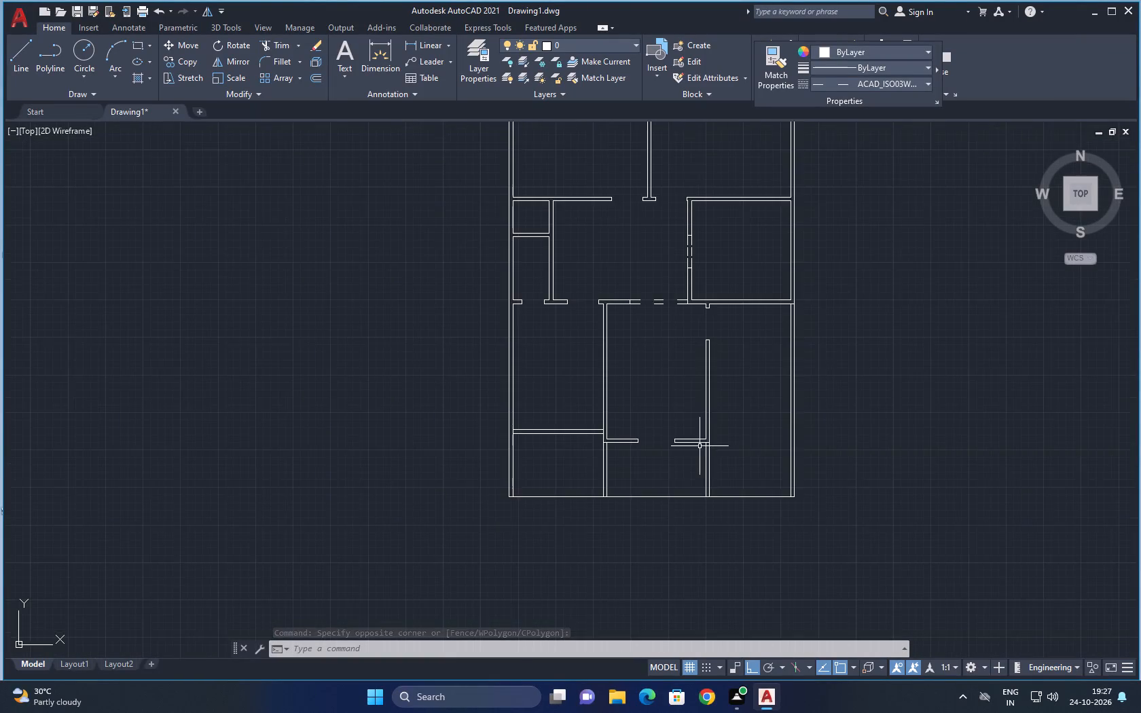
middle_click_drag(699, 446, 706, 487)
middle_click_drag(681, 405, 686, 435)
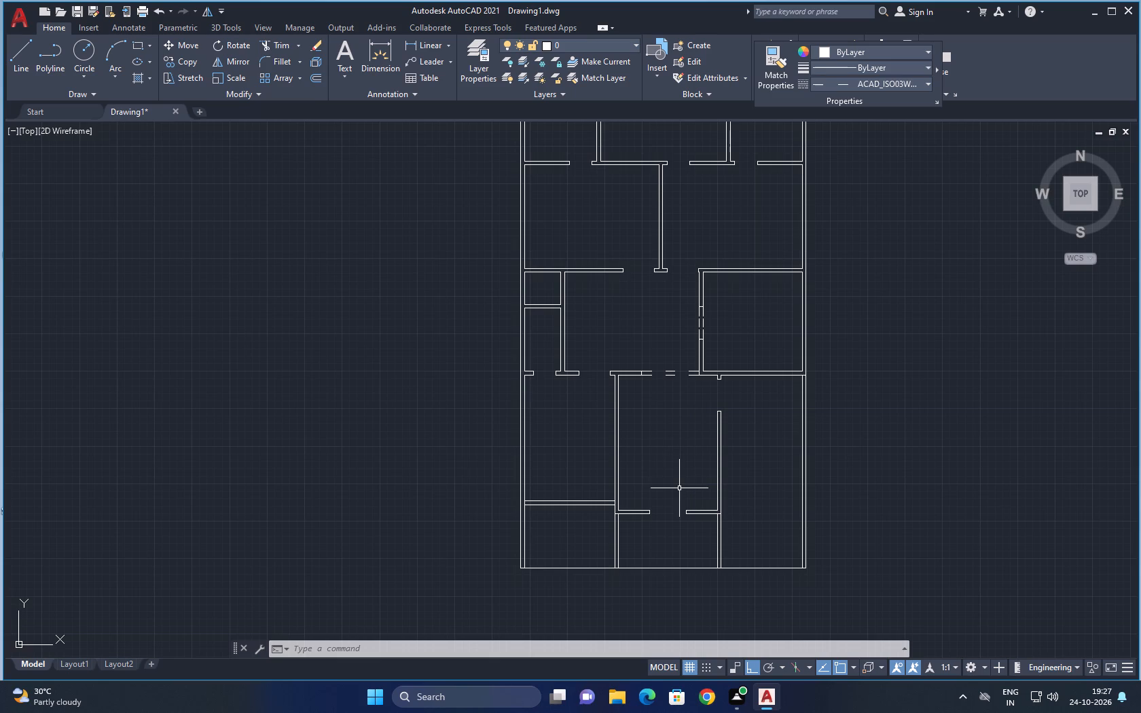
middle_click_drag(776, 466, 717, 457)
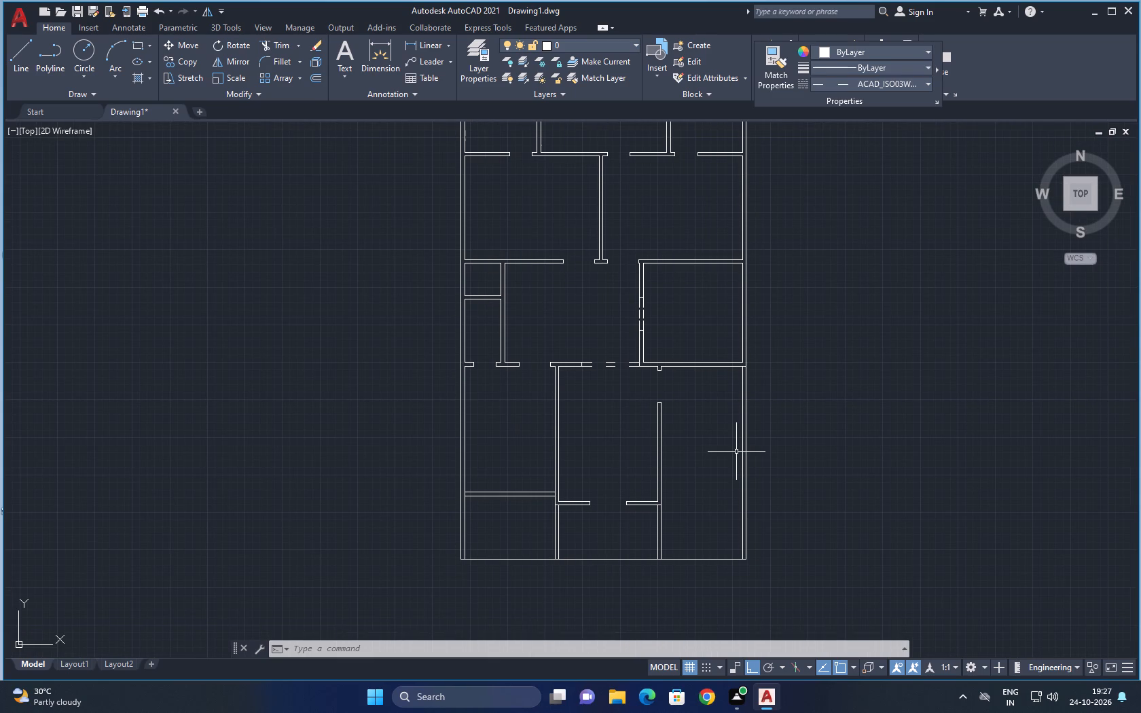
middle_click_drag(759, 498, 714, 496)
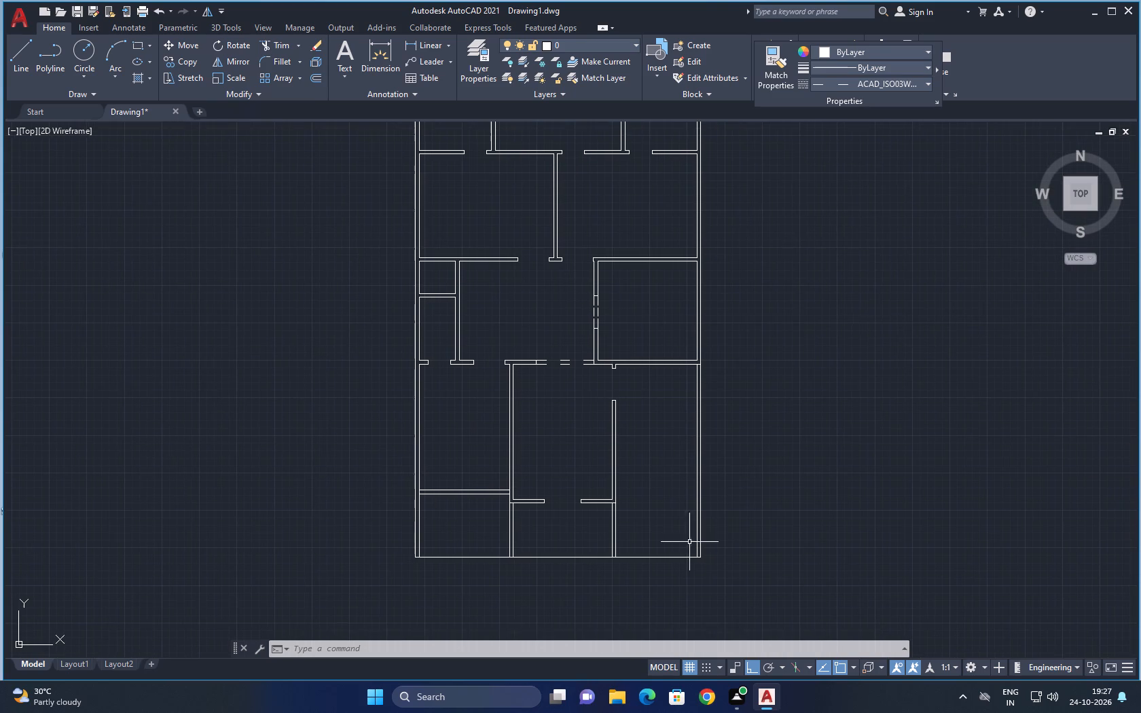
middle_click_drag(653, 550, 636, 532)
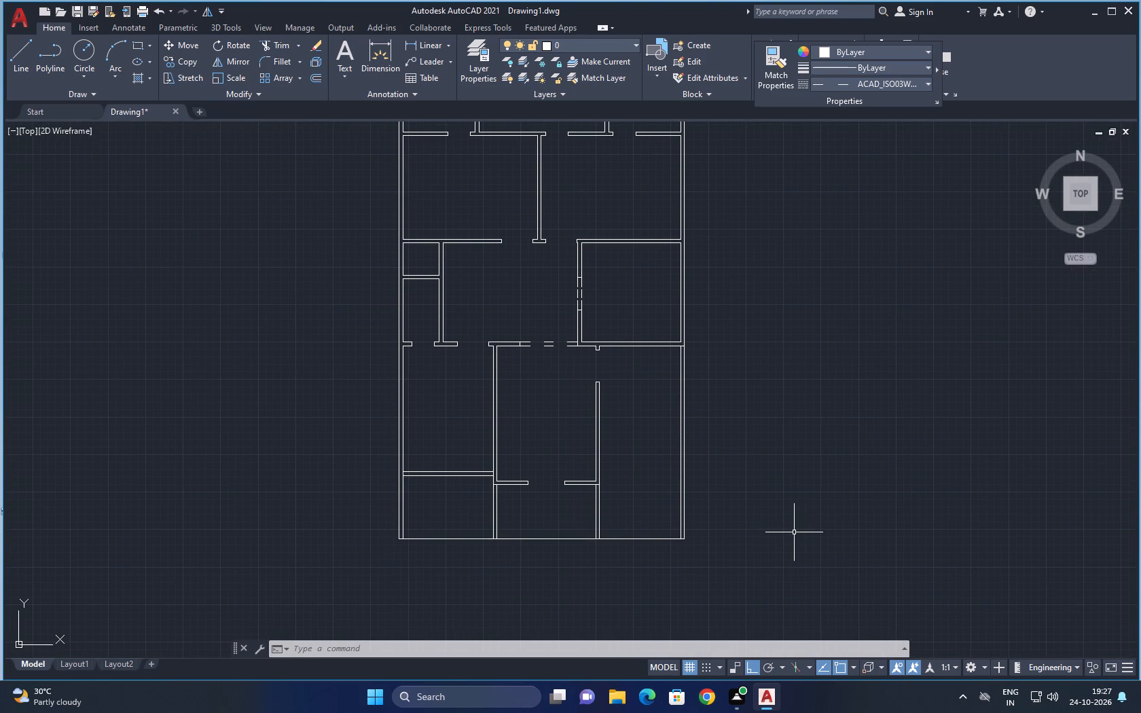
Trim away both vertical wall pairs below the bottom-middle room's lower wall, down to the plan's bottom outline.
key("t")
key("r")
key("space")
scroll(479, 519, "up", 2)
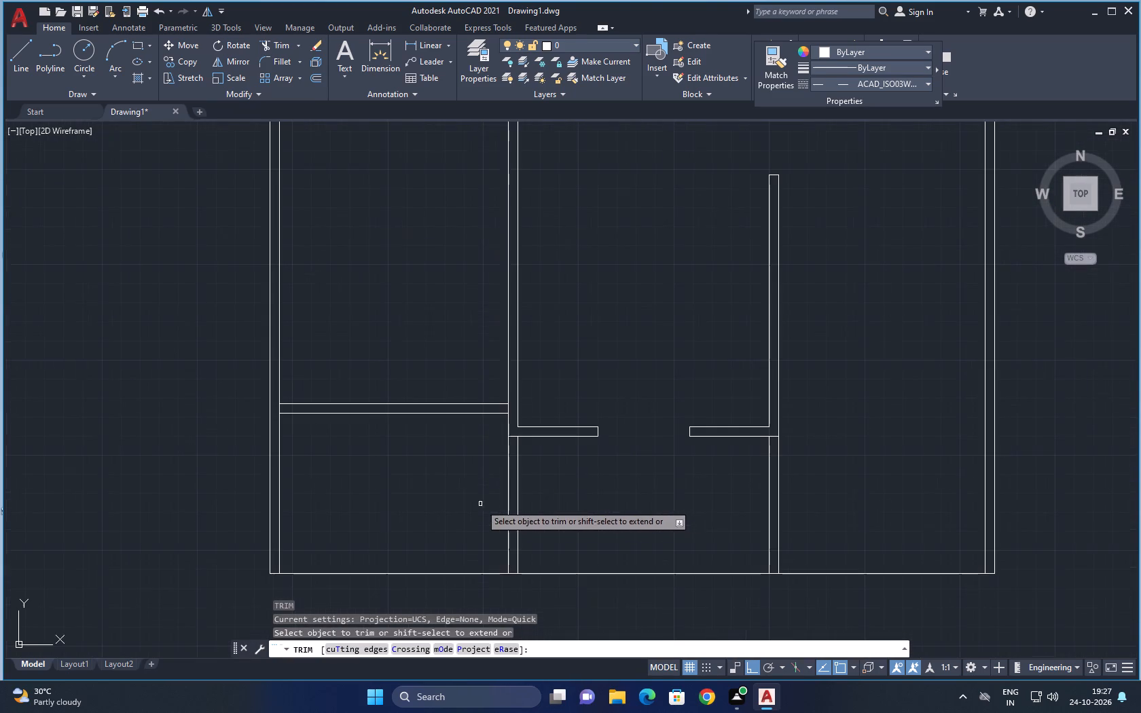
left_click(516, 513)
left_click(509, 509)
left_click(806, 527)
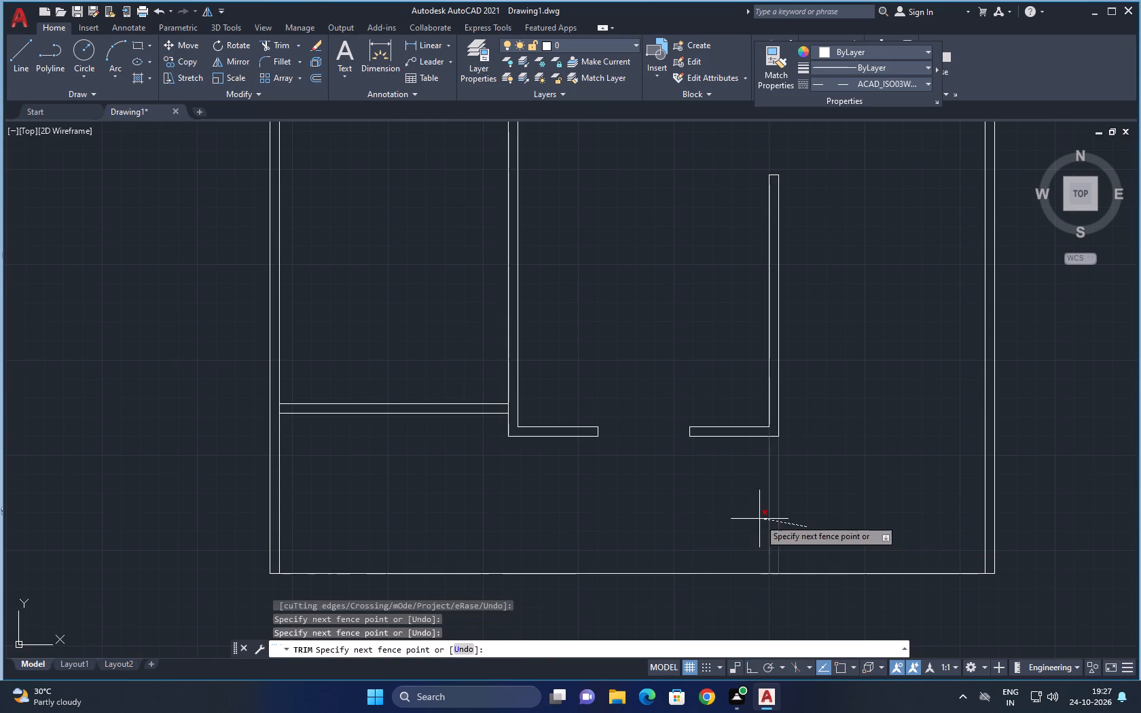
left_click(748, 519)
key("Escape")
Draw vertical dashed lines in linetype ACAD_ISO03W100 from the bottom-middle room's two lower outer corners down to the plan's bottom outline.
left_click(884, 88)
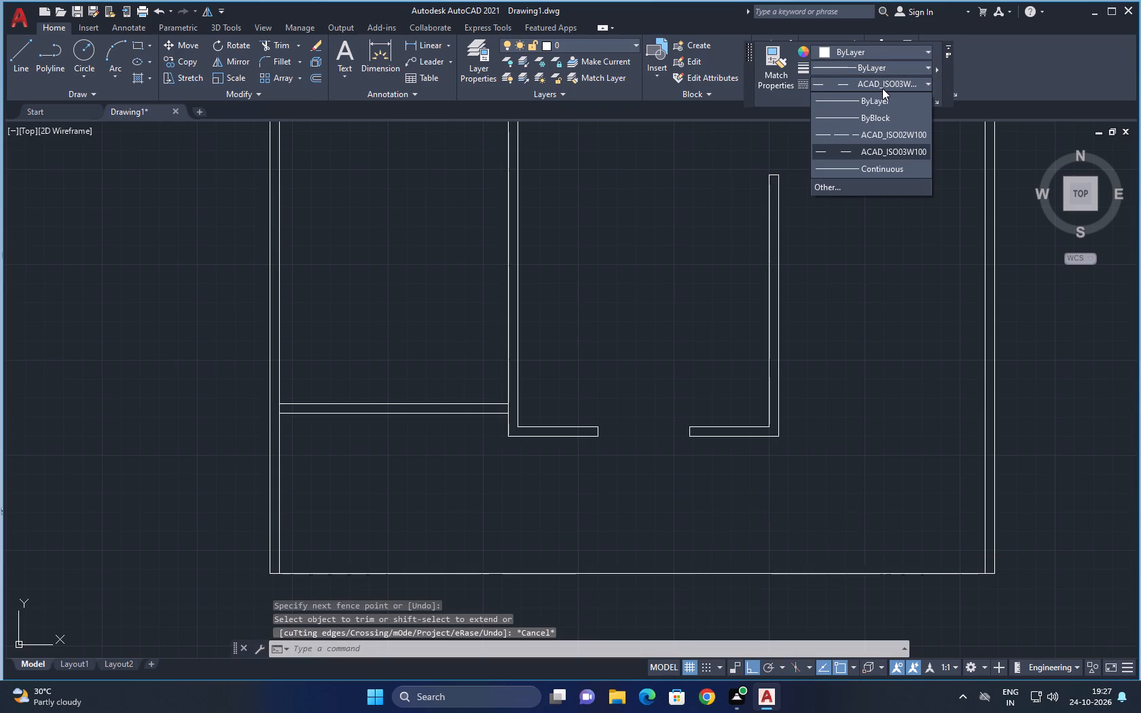
left_click(867, 145)
type("L")
key("space")
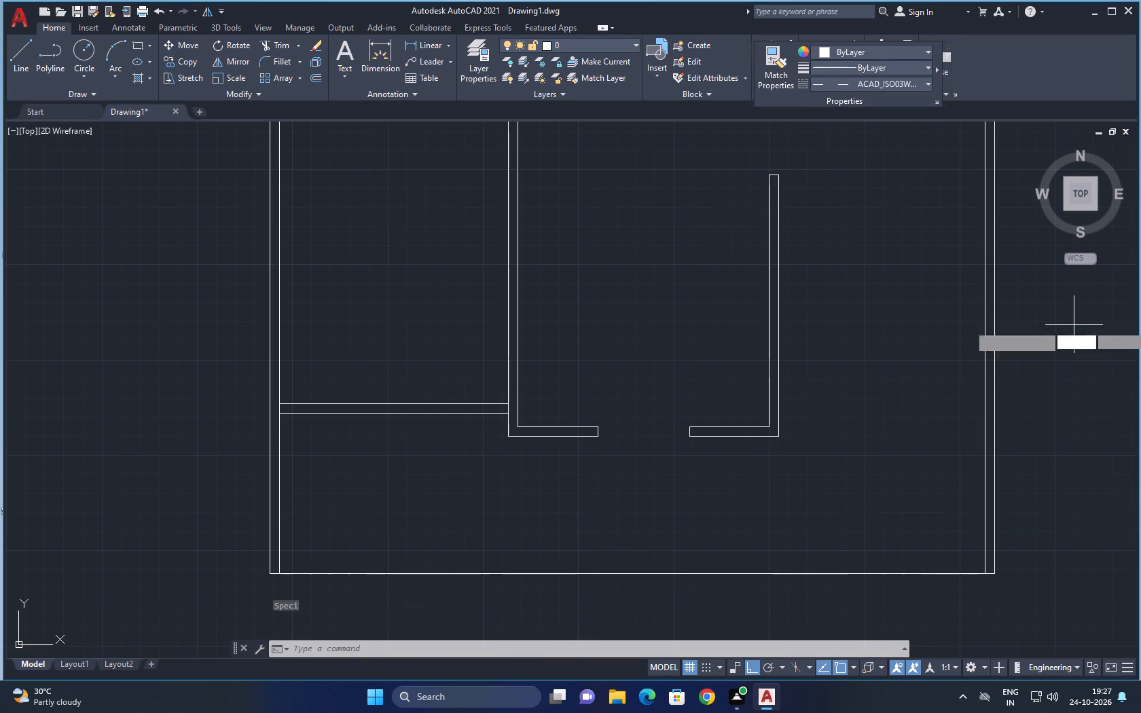
left_click(507, 441)
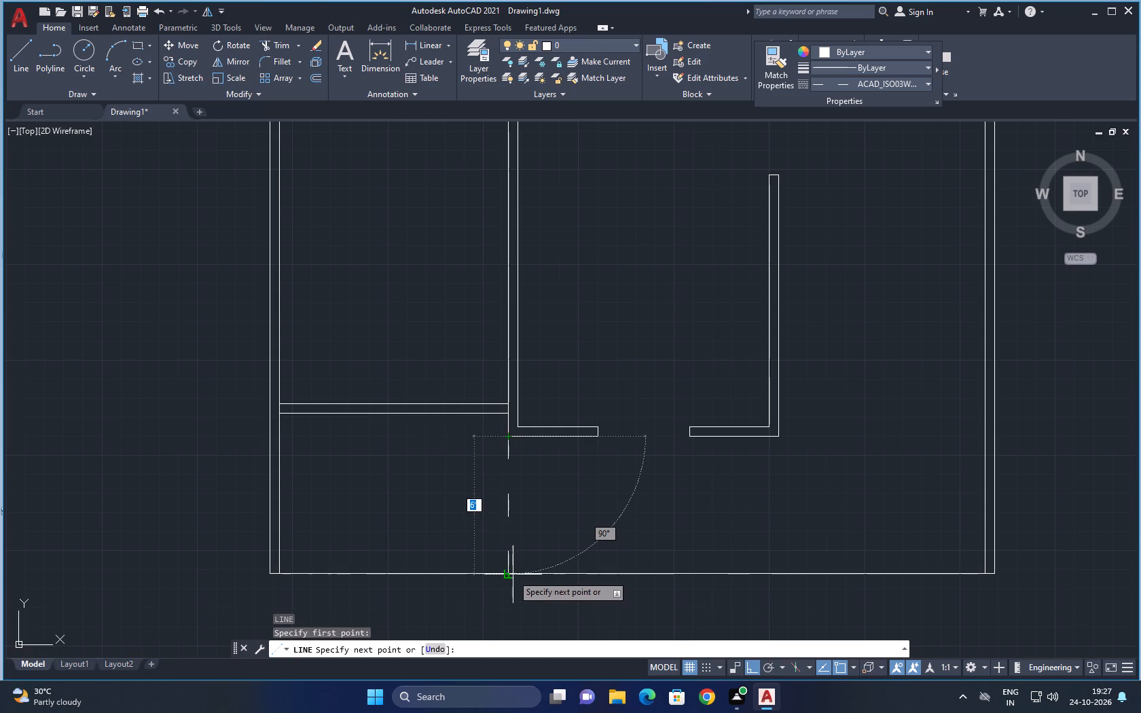
left_click(507, 576)
key("Escape")
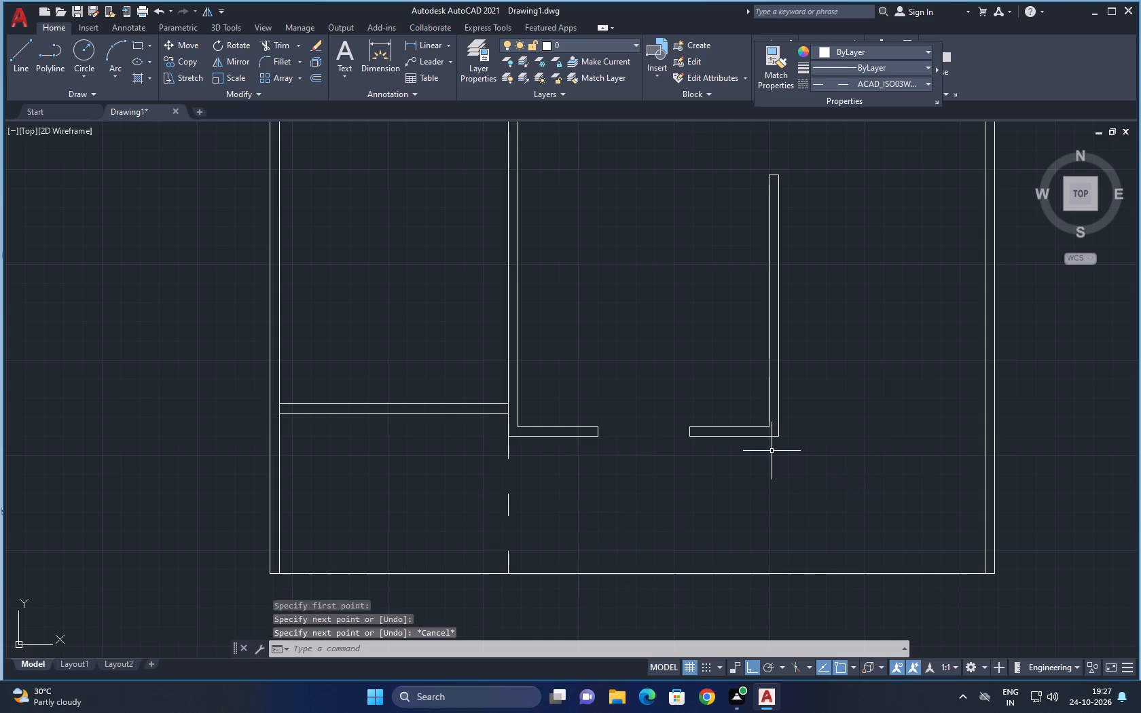
key("l")
key("space")
left_click(777, 438)
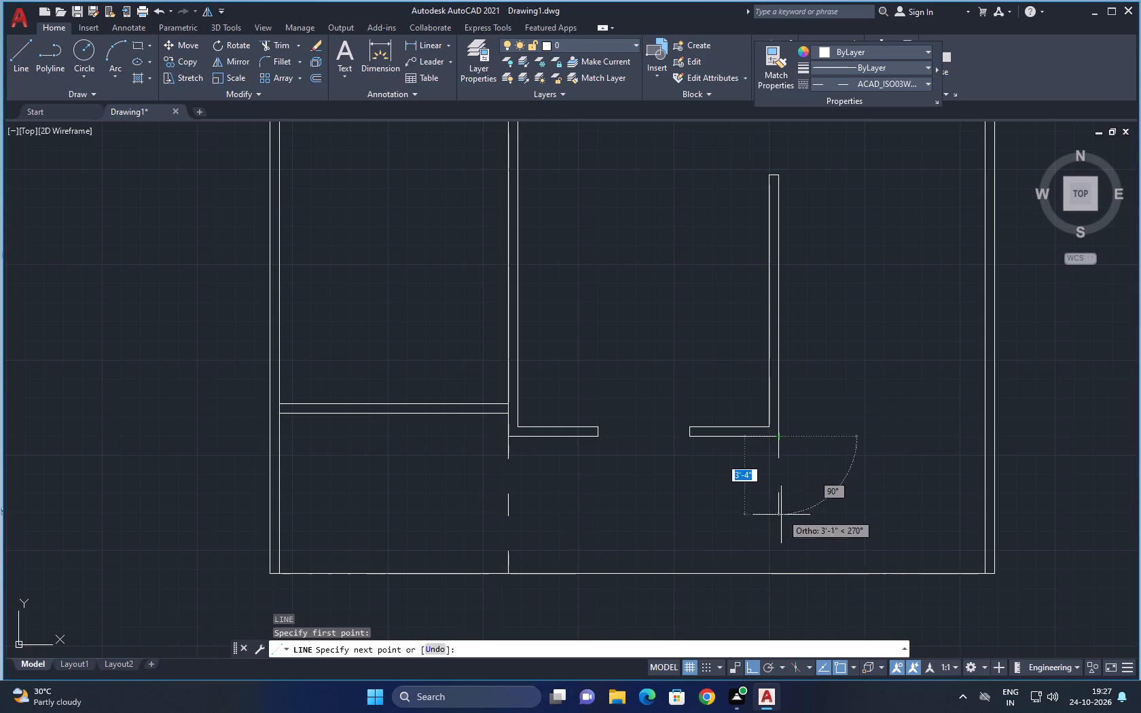
left_click(780, 576)
key("Escape")
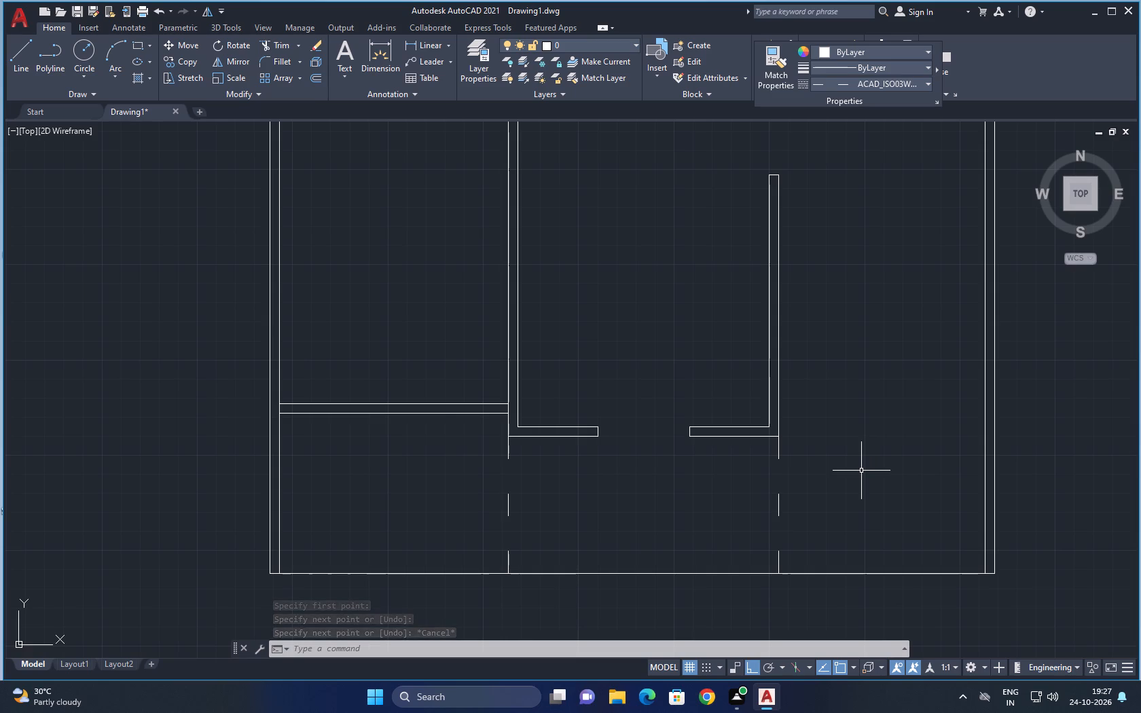
Draw a horizontal dashed line from the upper part of the right-hand vertical dashed line to the right outer wall's inner line.
key("l")
key("space")
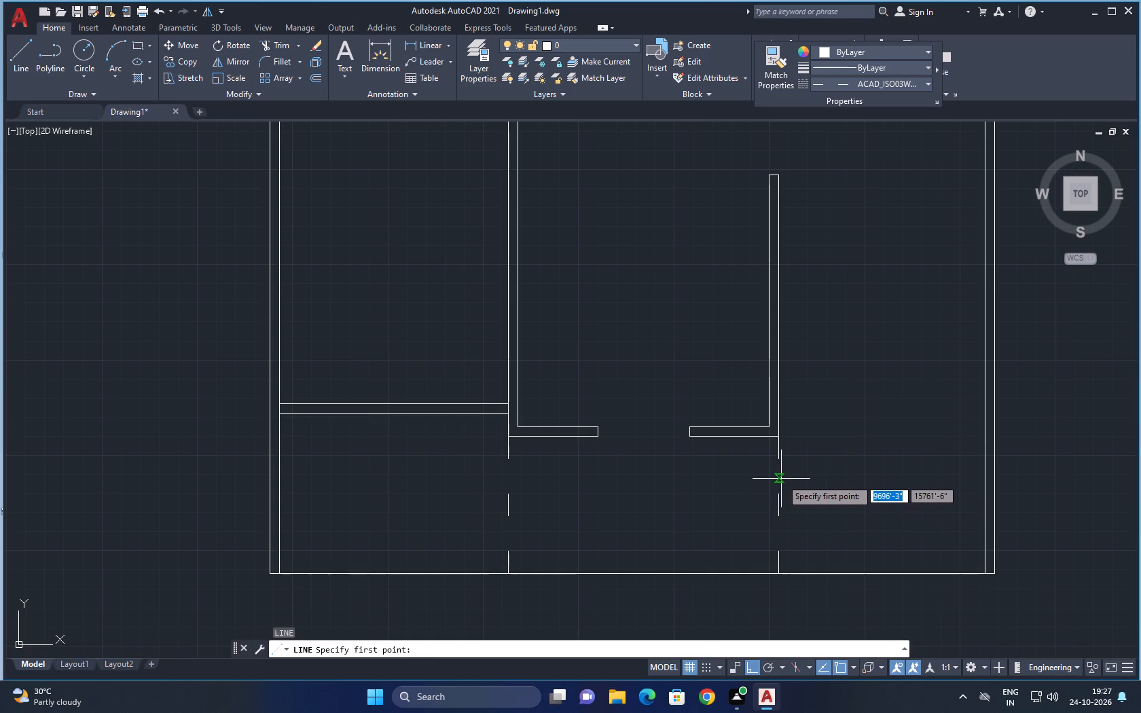
left_click(780, 481)
left_click(981, 482)
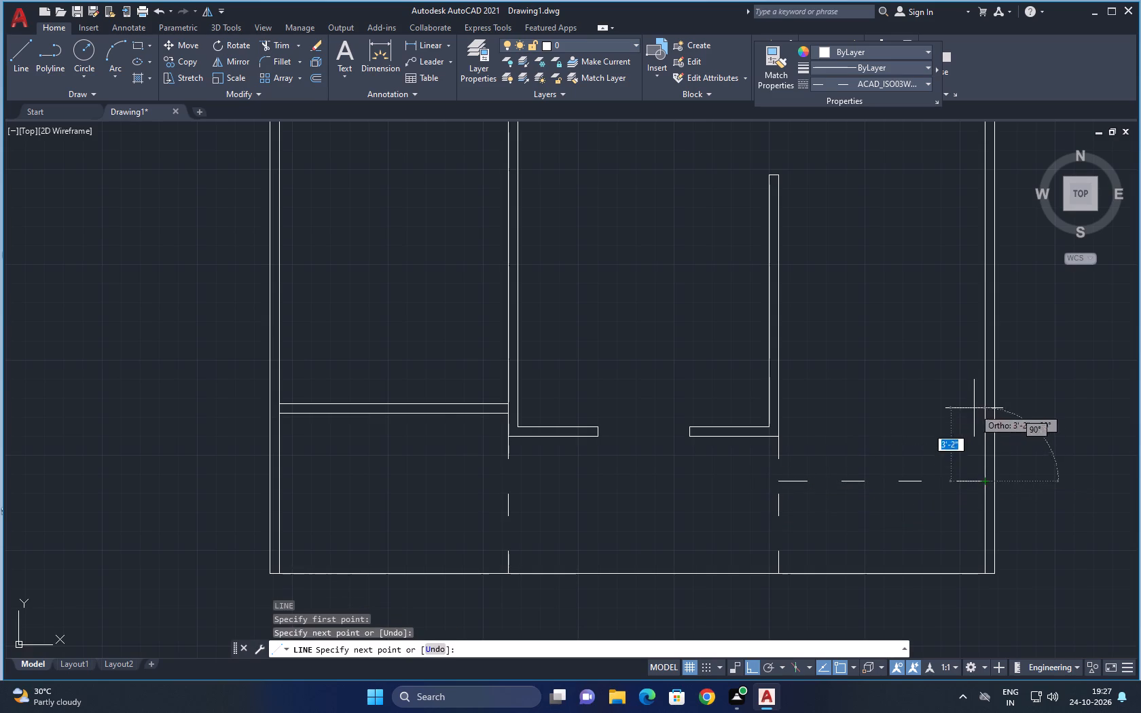
key("Escape")
Draw an L-shaped Continuous line, each leg about 8'-6", from the upper wall down and across to the left wall of the right-hand middle room.
scroll(875, 404, "down", 2)
middle_click_drag(903, 474, 851, 486)
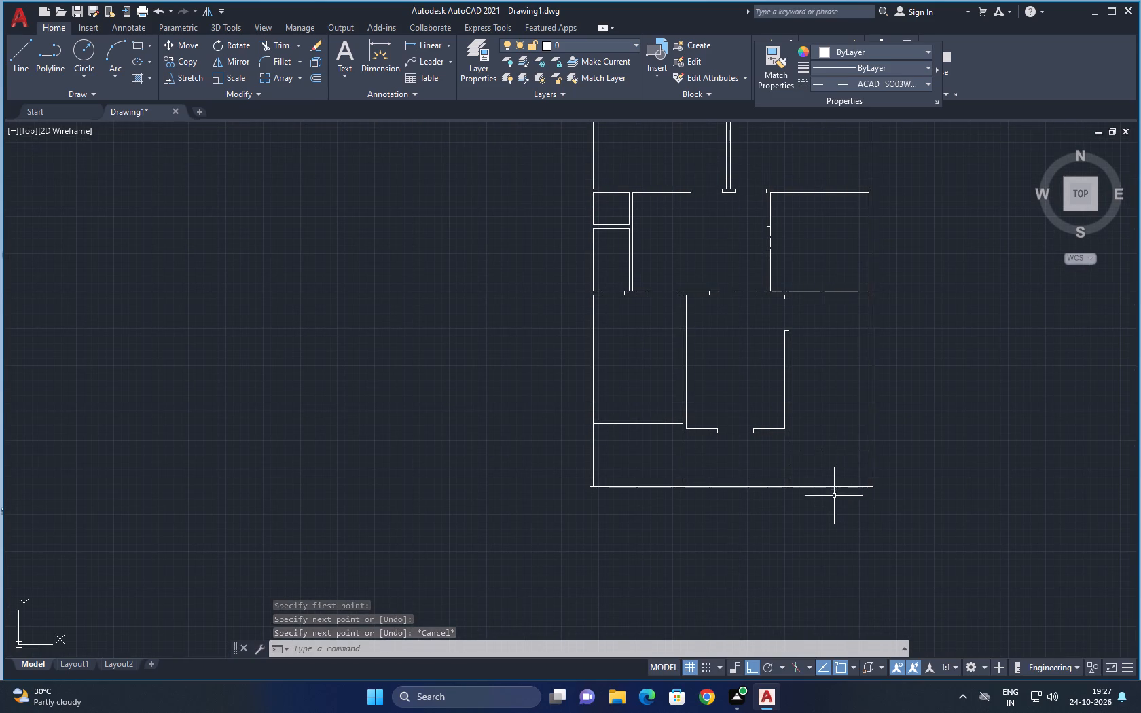
middle_click_drag(684, 610, 702, 593)
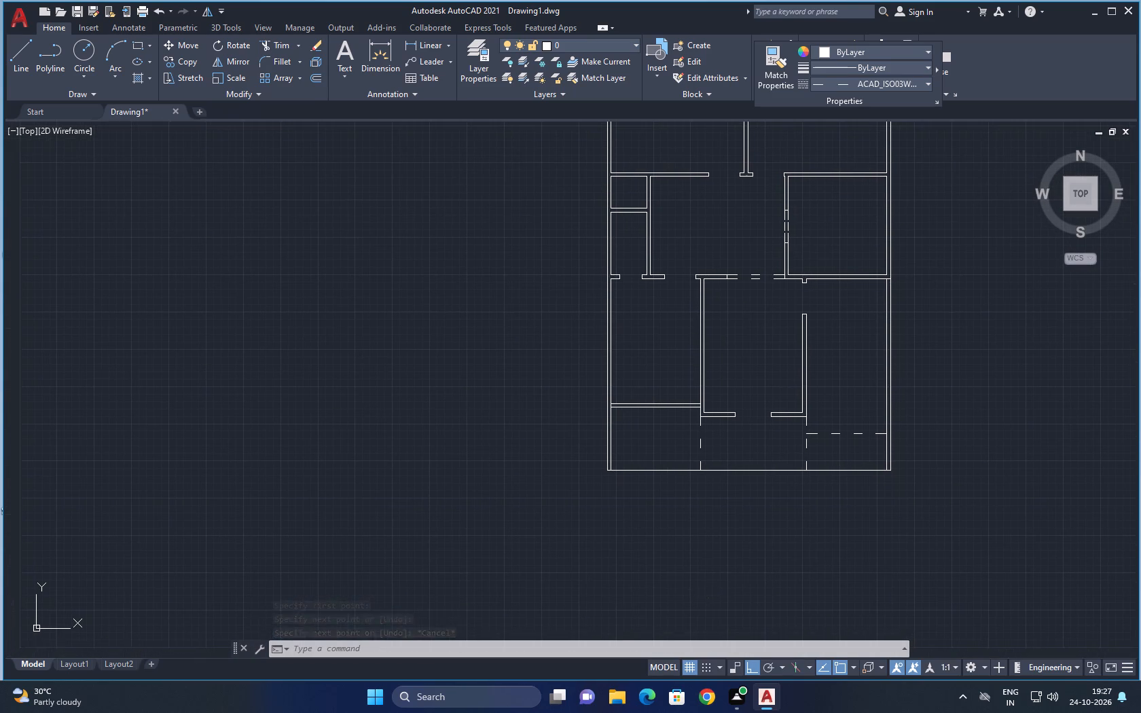
middle_click_drag(836, 534, 799, 541)
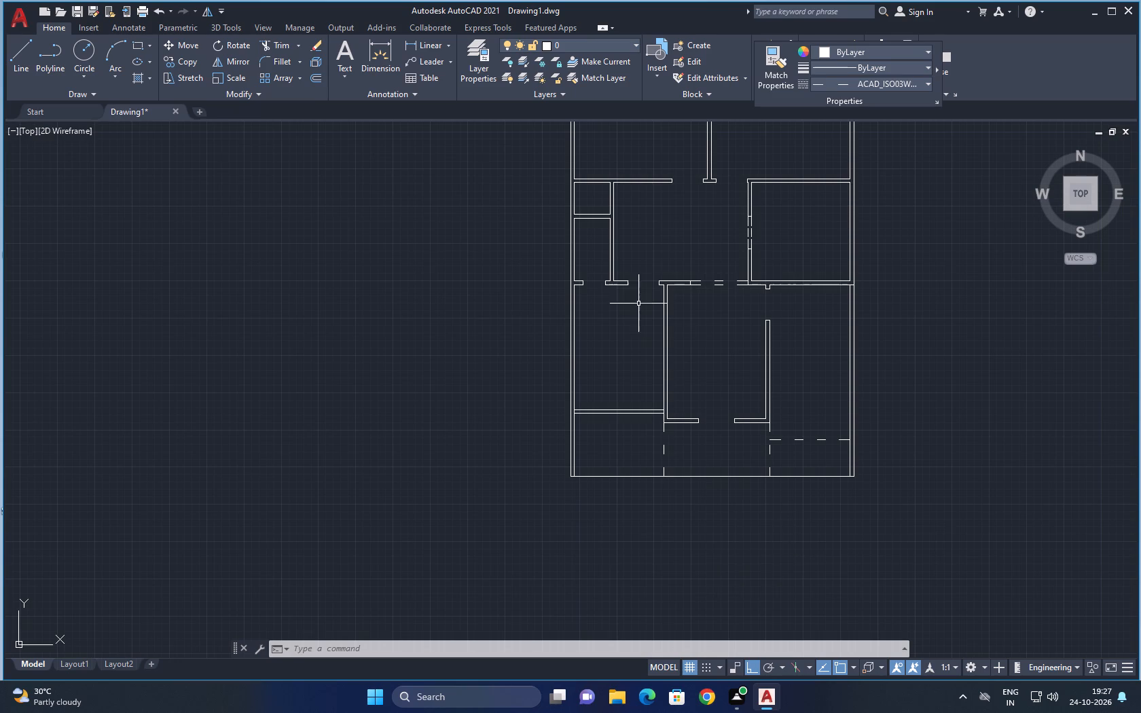
middle_click_drag(636, 317, 628, 401)
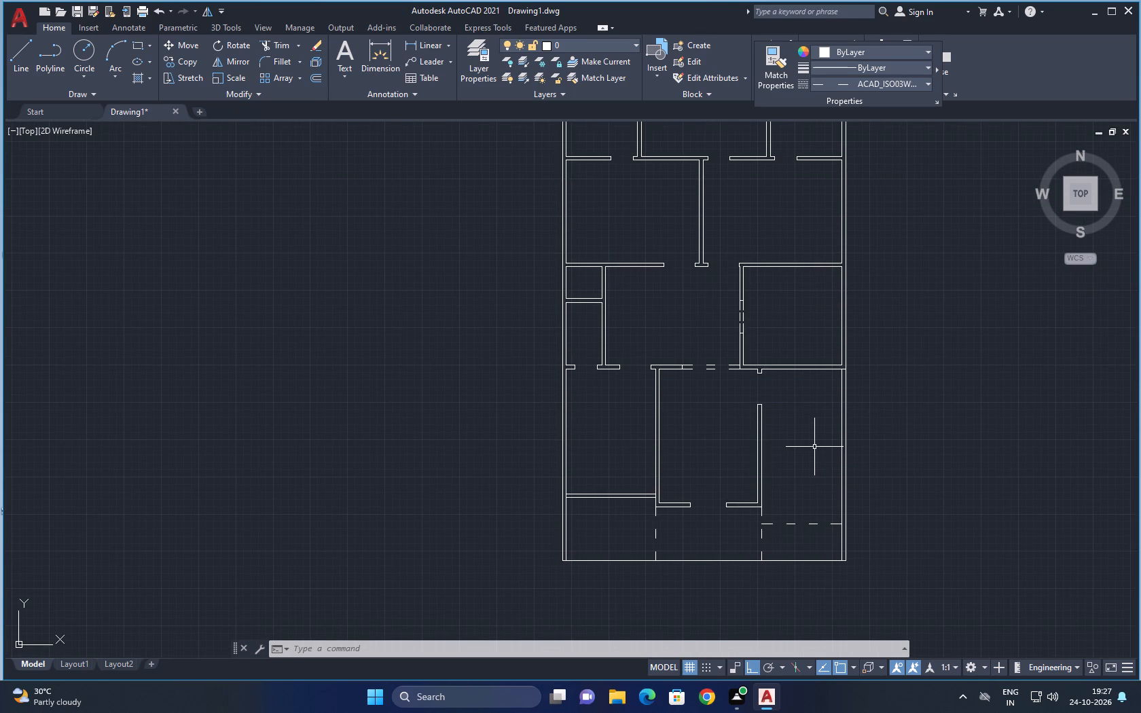
type("L")
key("space")
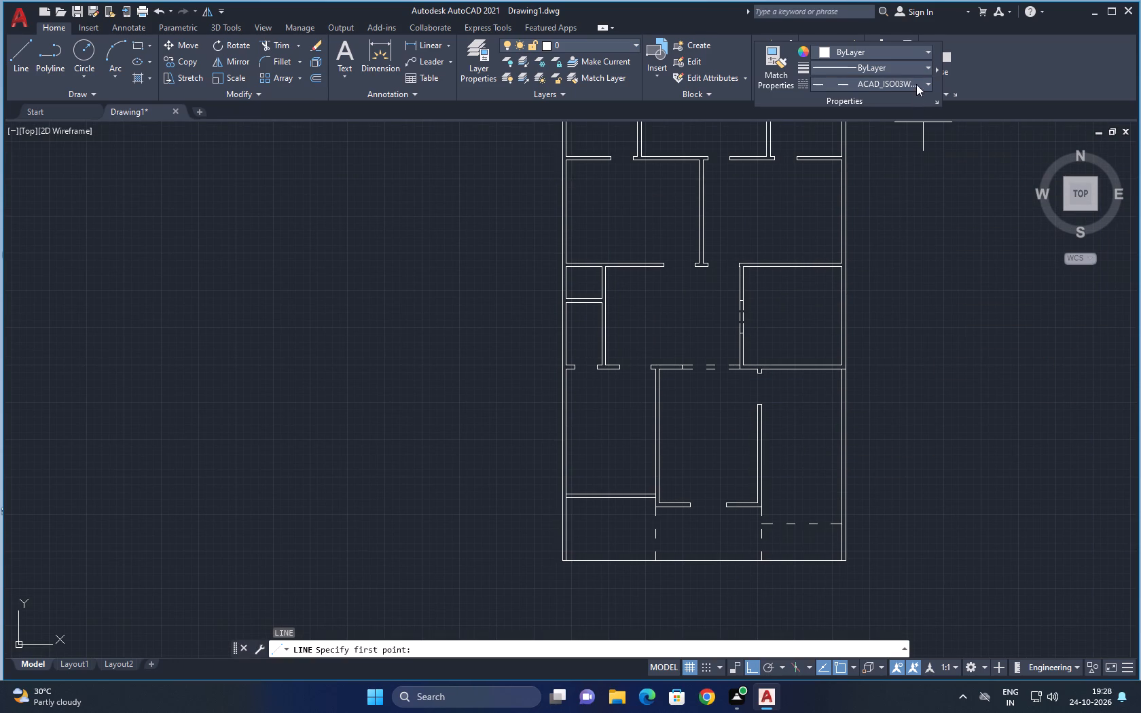
left_click(916, 82)
left_click(880, 170)
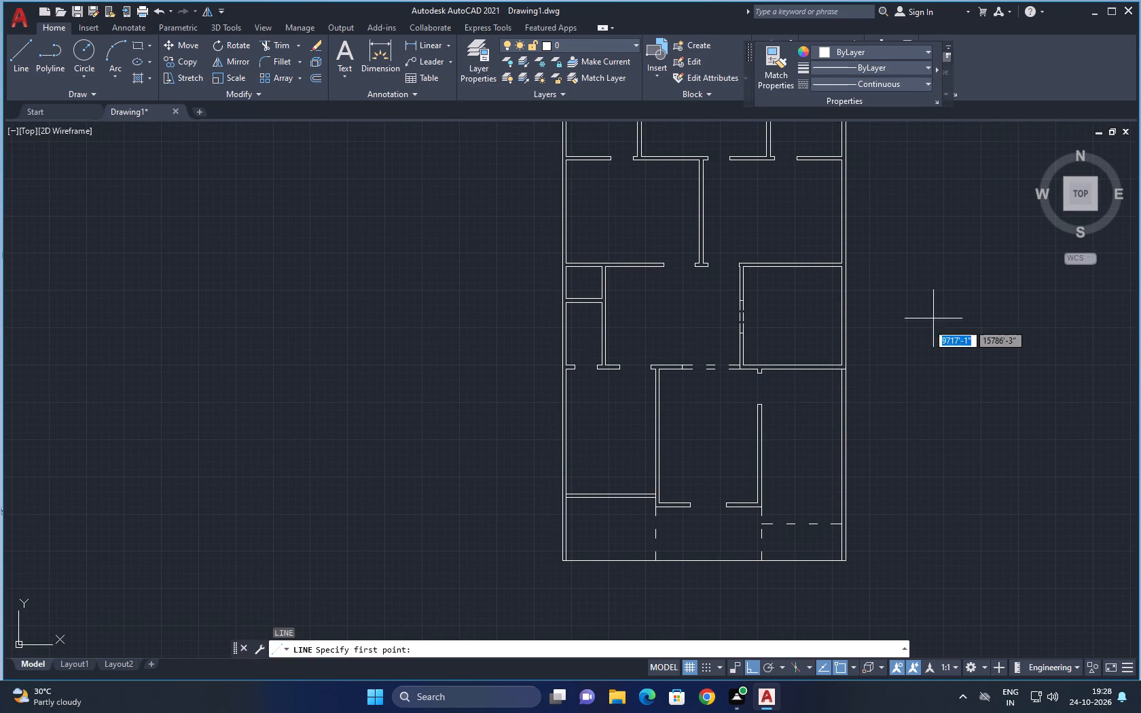
key("l")
key("space")
key("Escape")
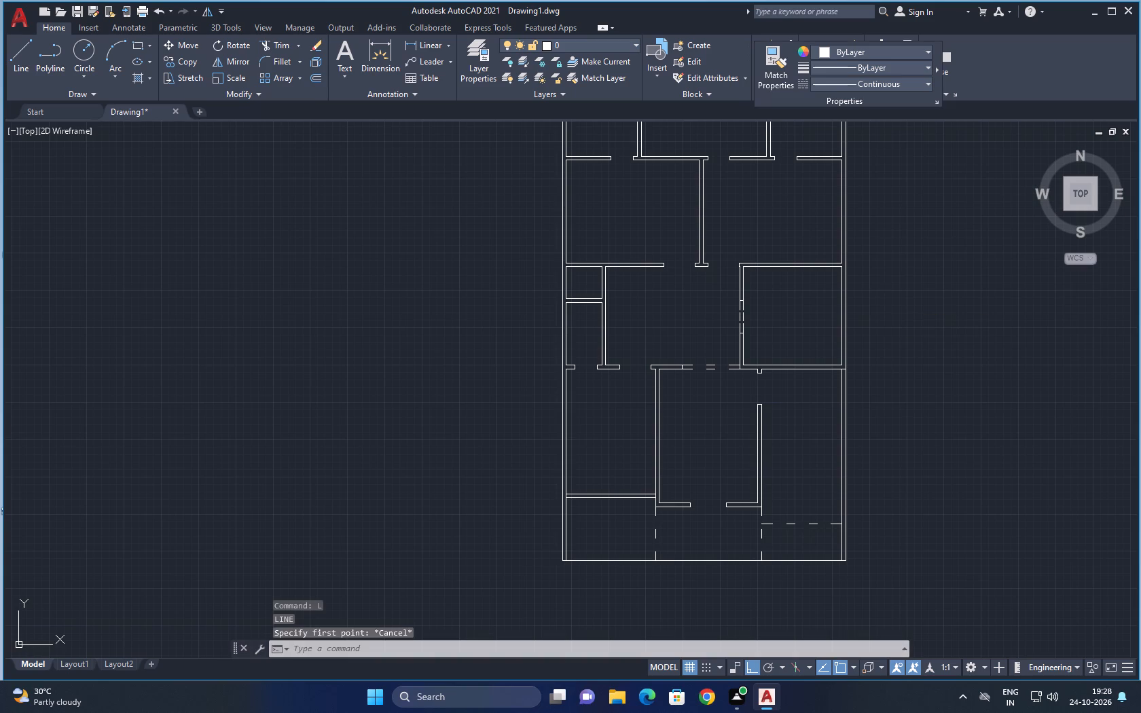
type("L")
key("space")
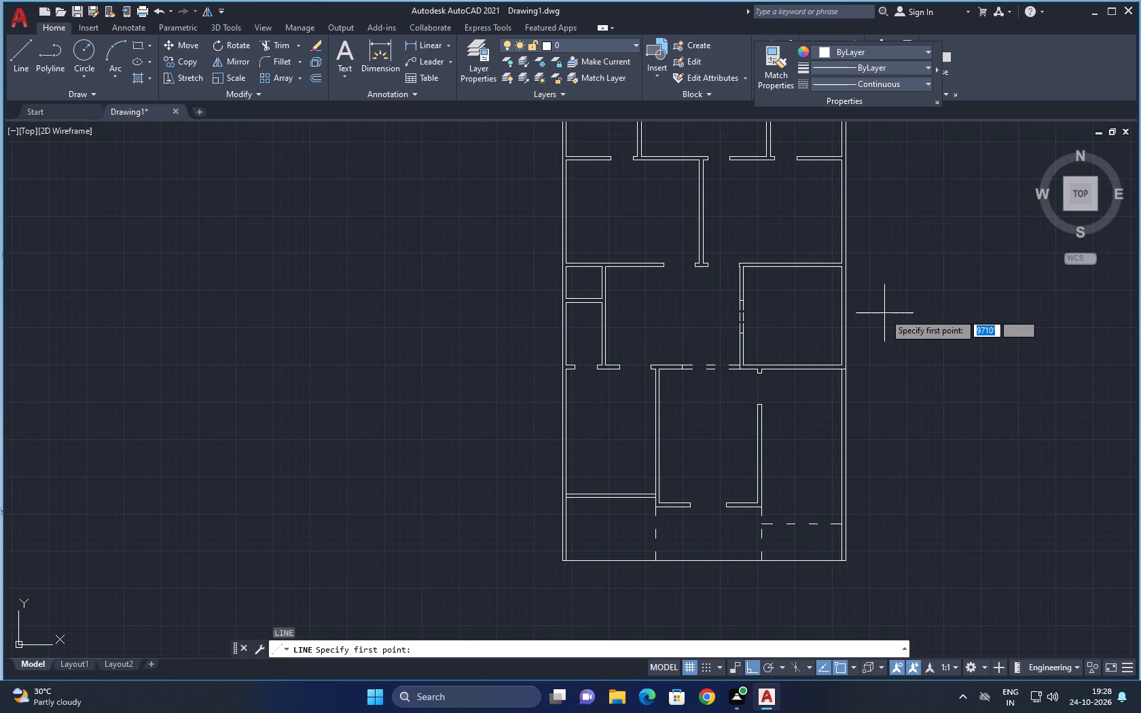
scroll(820, 272, "up", 1)
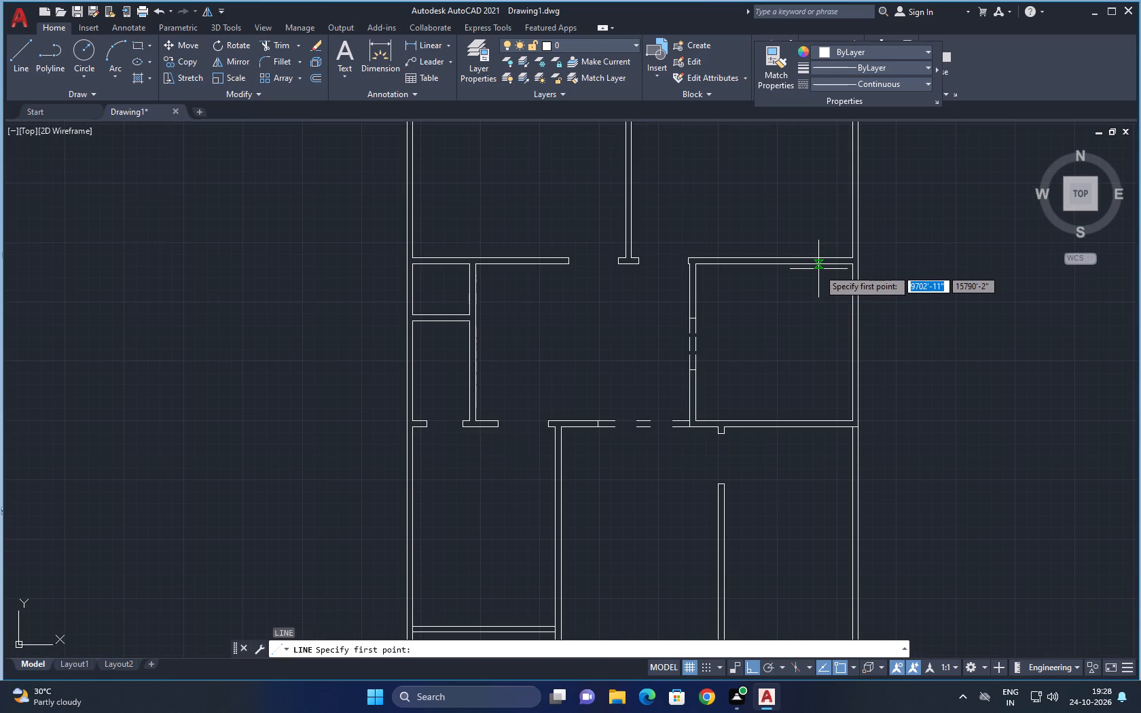
left_click(816, 268)
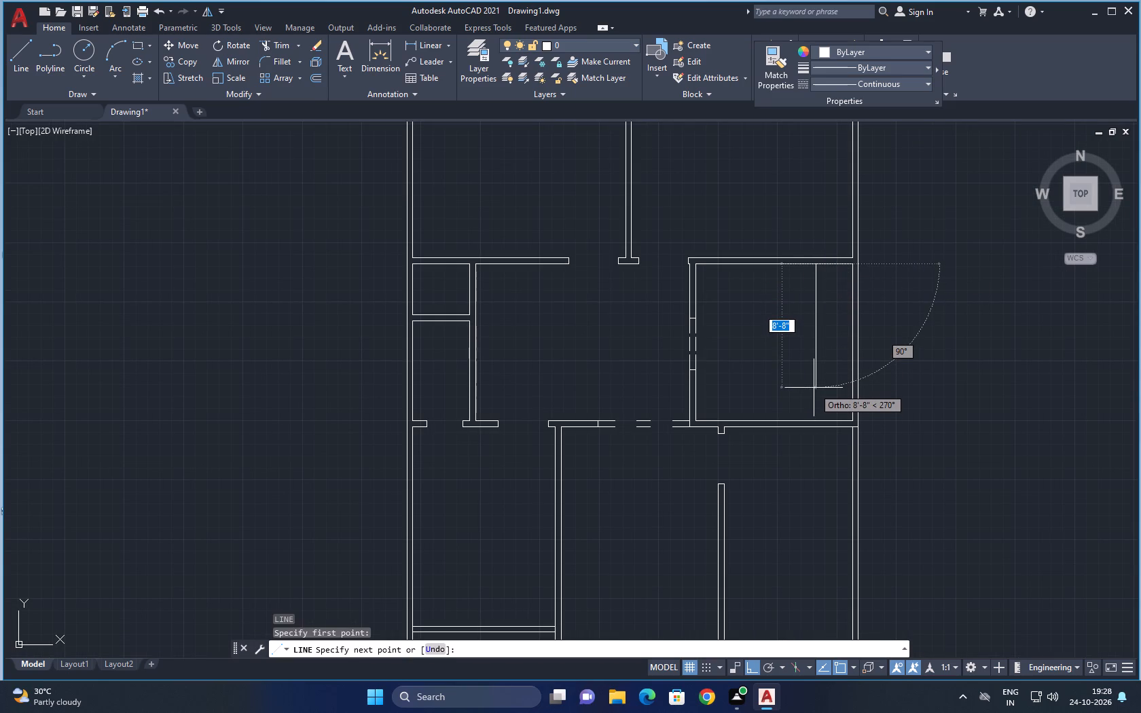
left_click(816, 385)
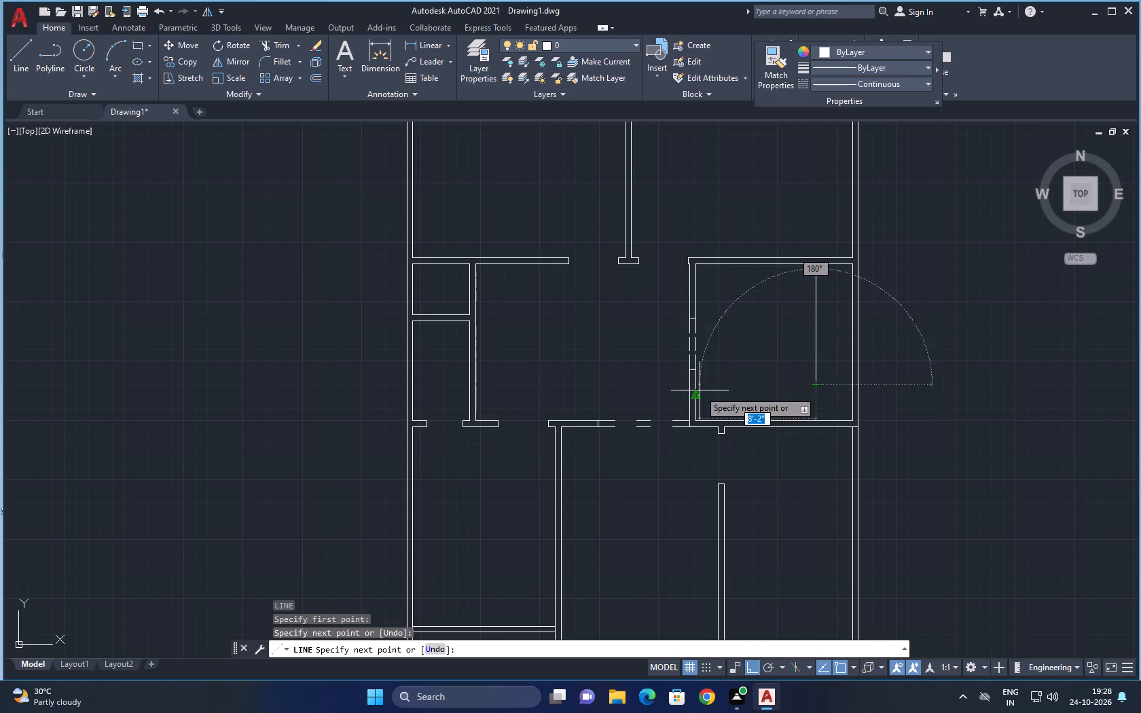
left_click(695, 388)
key("Escape")
Draw a short vertical line from the L-shaped line's horizontal leg to the room's lower wall, near the left wall.
middle_click_drag(780, 433, 746, 433)
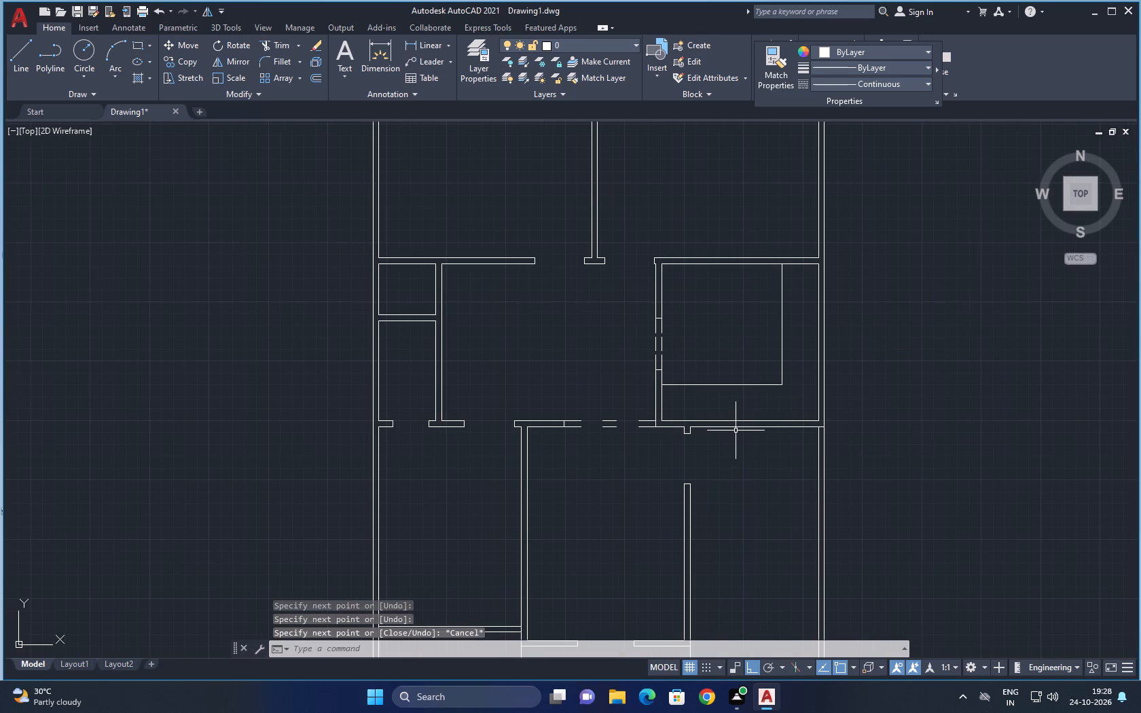
scroll(702, 382, "up", 2)
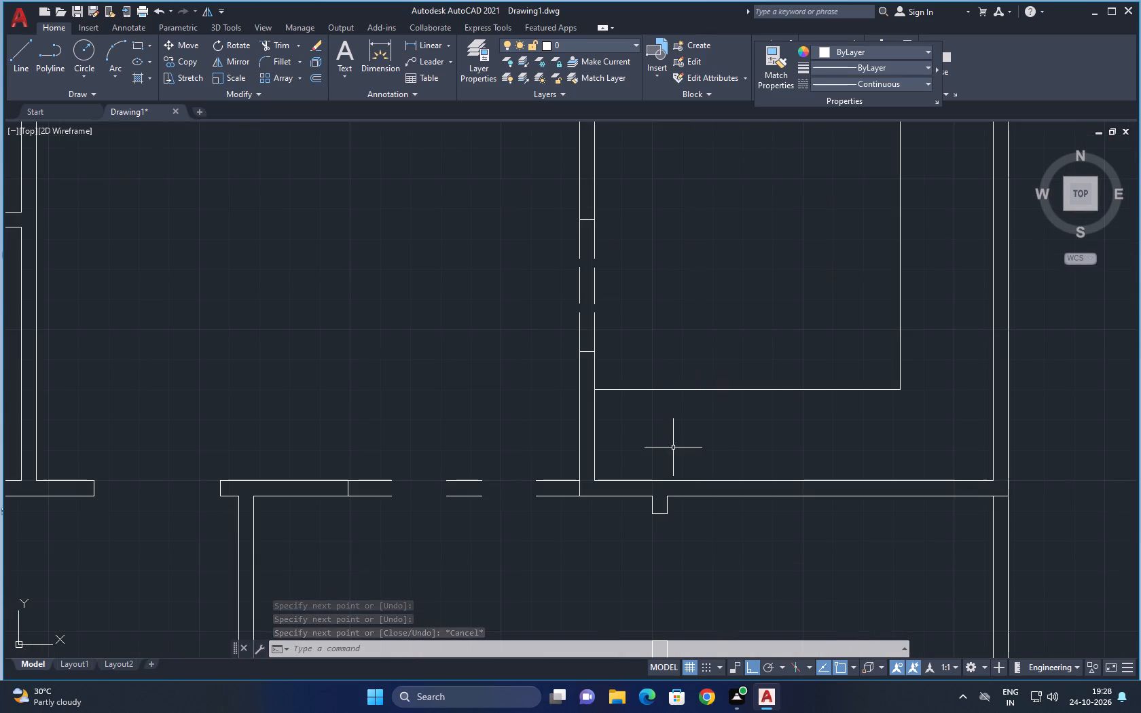
type("L")
key("space")
left_click(677, 394)
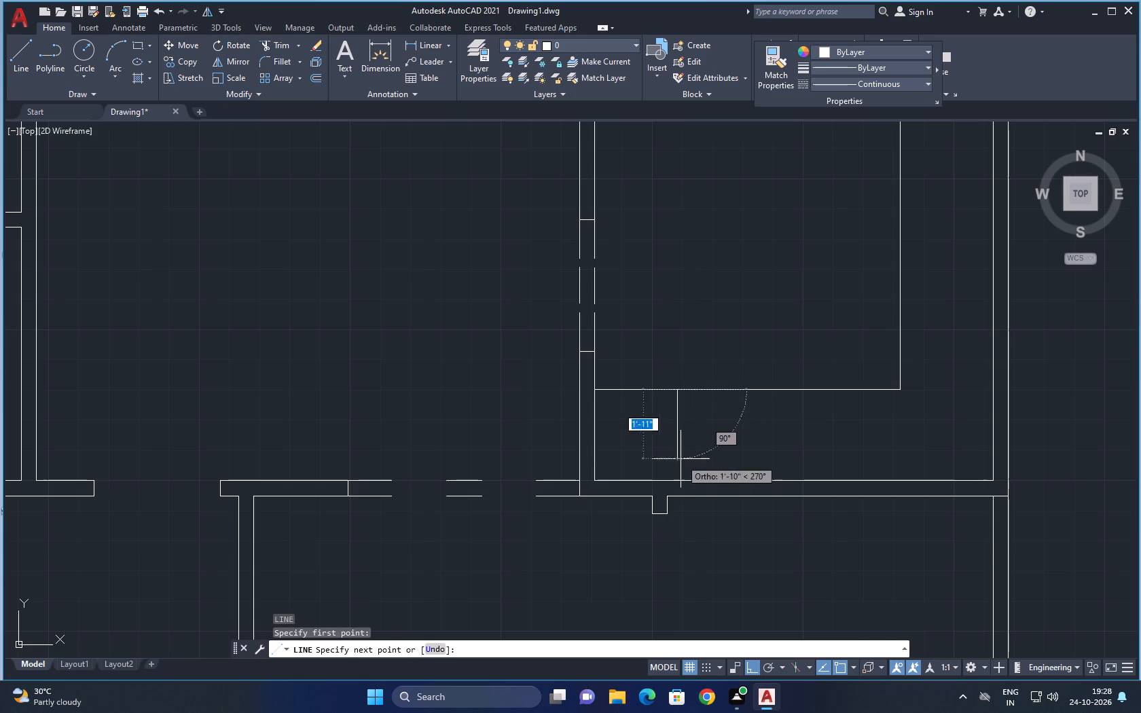
left_click(679, 485)
key("Escape")
Offset the short vertical line 2" toward the room's left wall.
key("space")
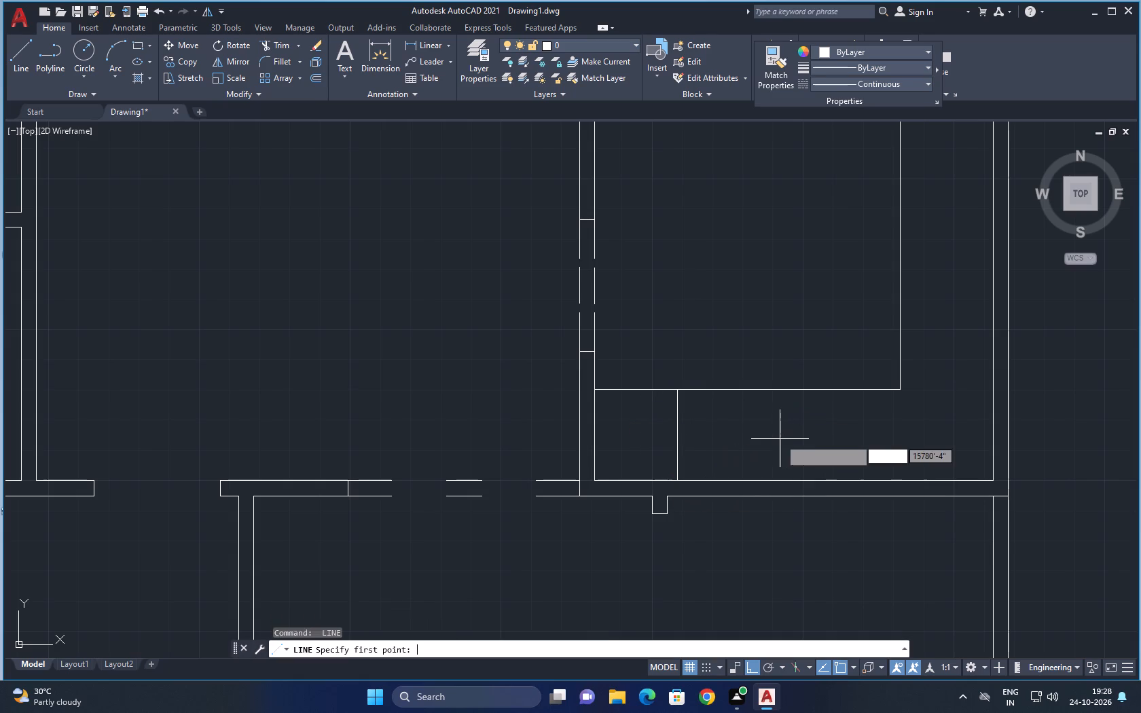
key("Escape")
key("i")
key("Escape")
type("O 2\"")
key("Return")
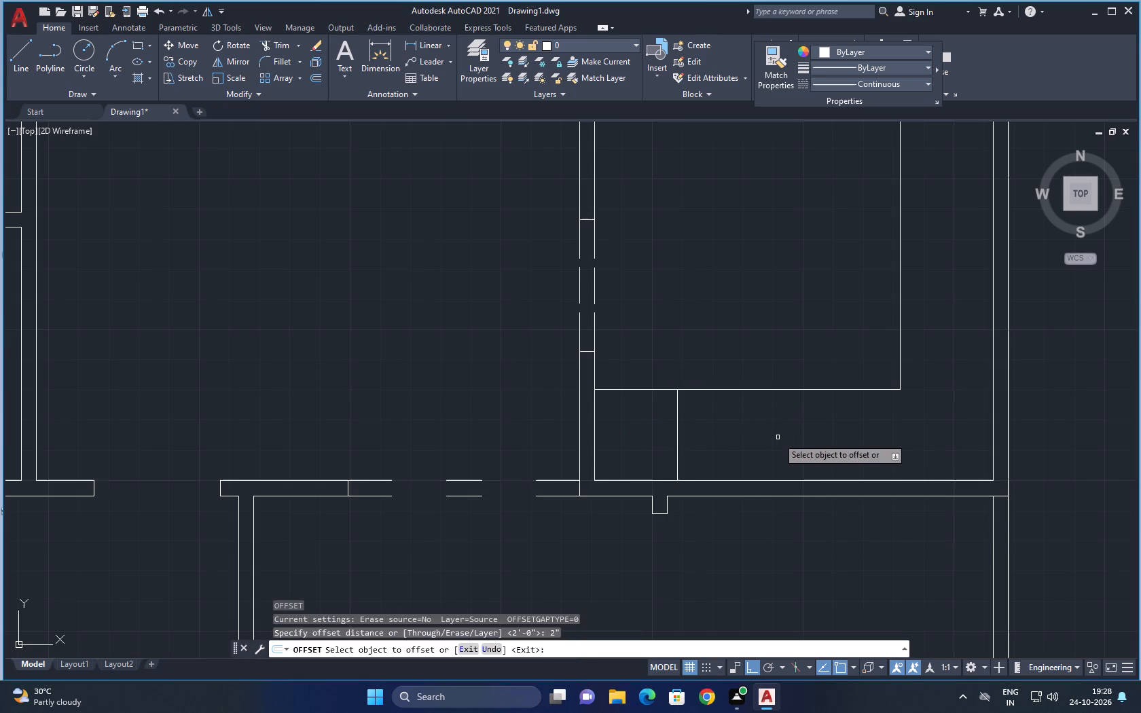
left_click(678, 429)
left_click(661, 432)
scroll(674, 412, "up", 3)
key("Escape")
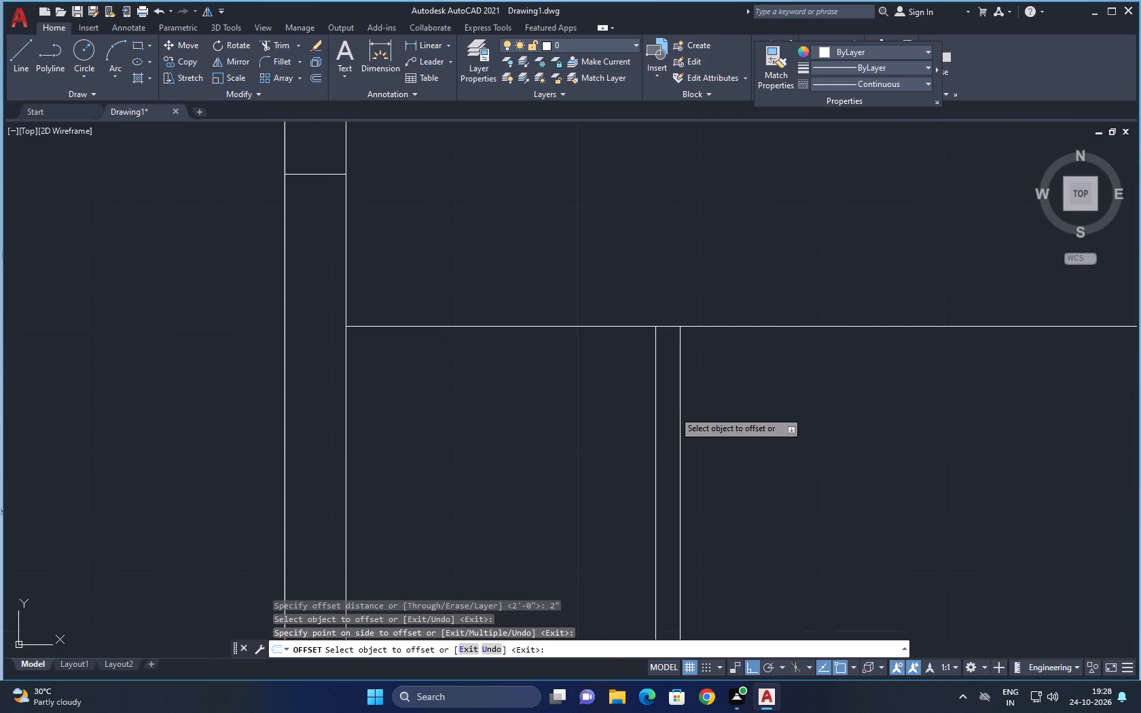
Trim the L-shaped line's horizontal leg between the two short vertical lines in the right-hand middle room.
type("TT")
key("Escape")
type("TR")
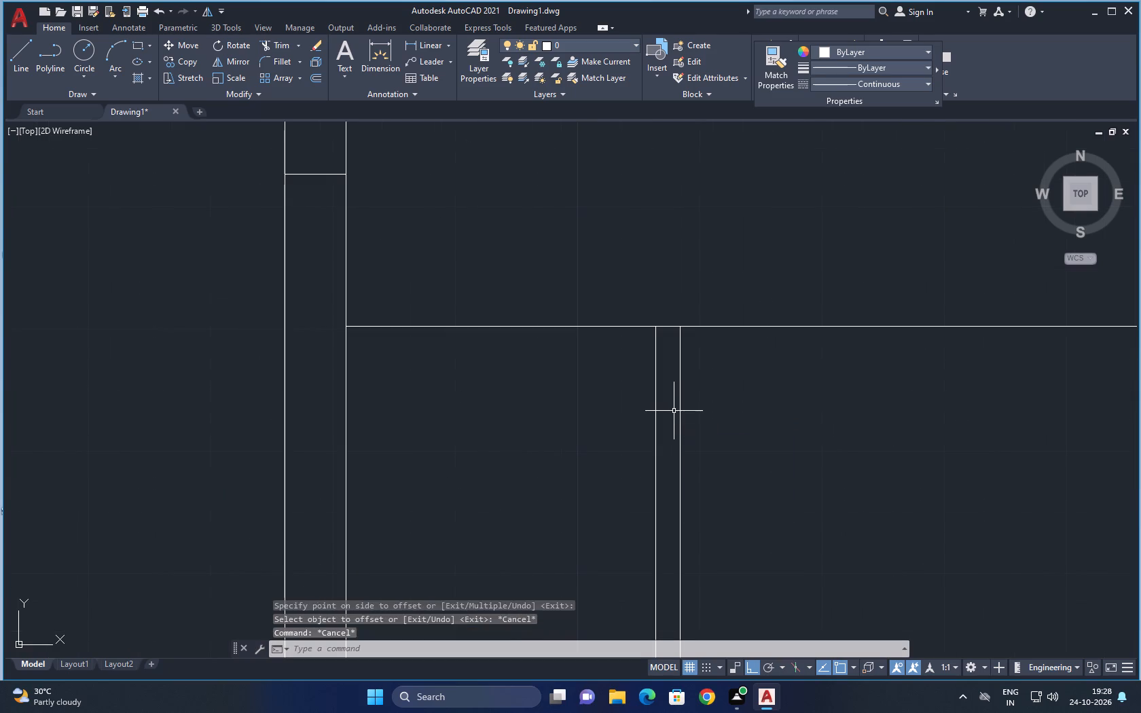
key("space")
left_click(664, 329)
left_click(666, 323)
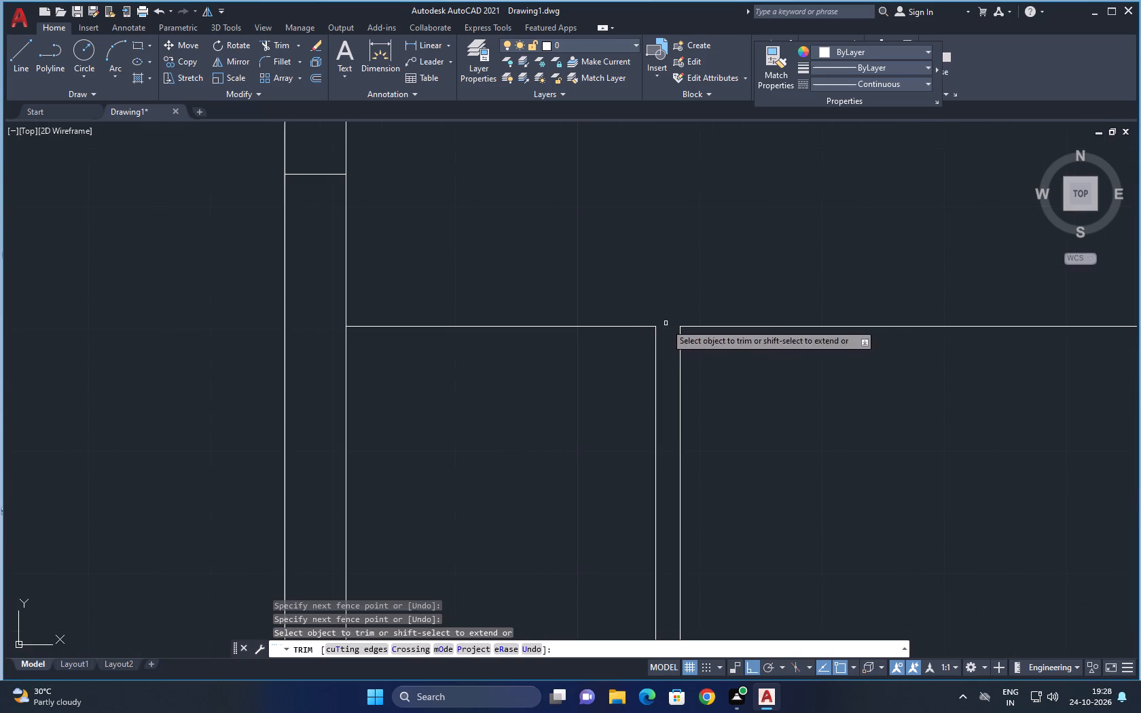
middle_click_drag(684, 311, 678, 247)
middle_click_drag(678, 606, 710, 546)
key("Escape")
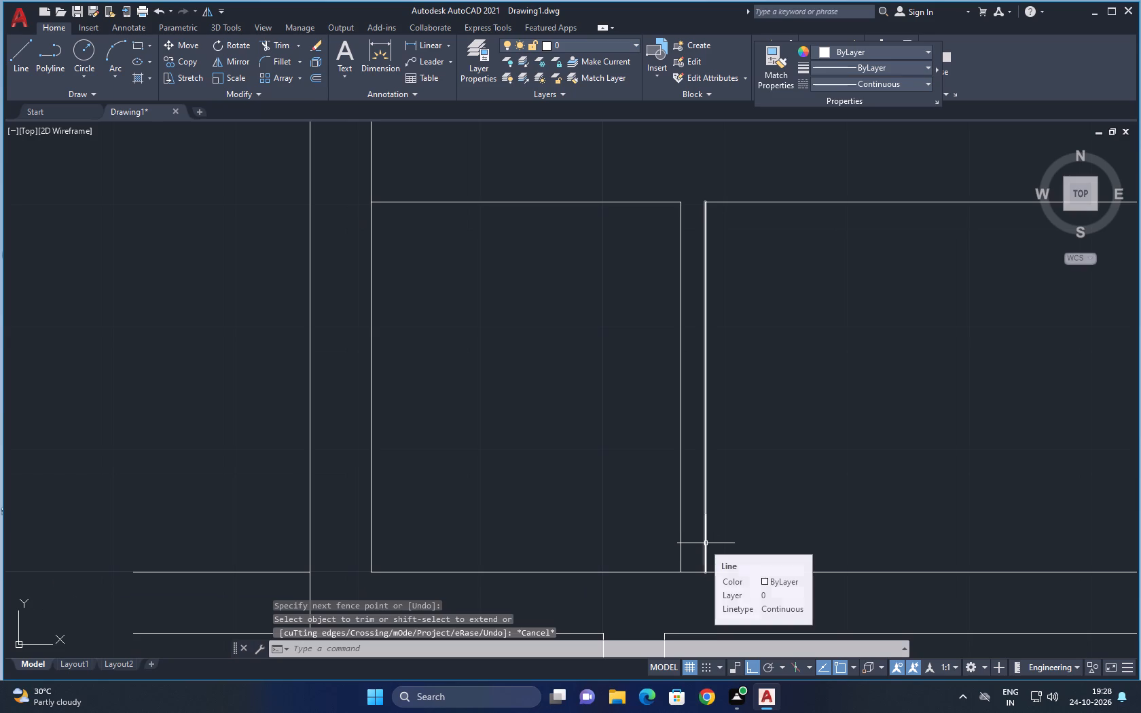
Draw a thin rectangle about 2'-1" wide on top of the short horizontal segment, from the room's left wall to the nearer short vertical line.
middle_click_drag(634, 387, 626, 455)
type("REC")
key("space")
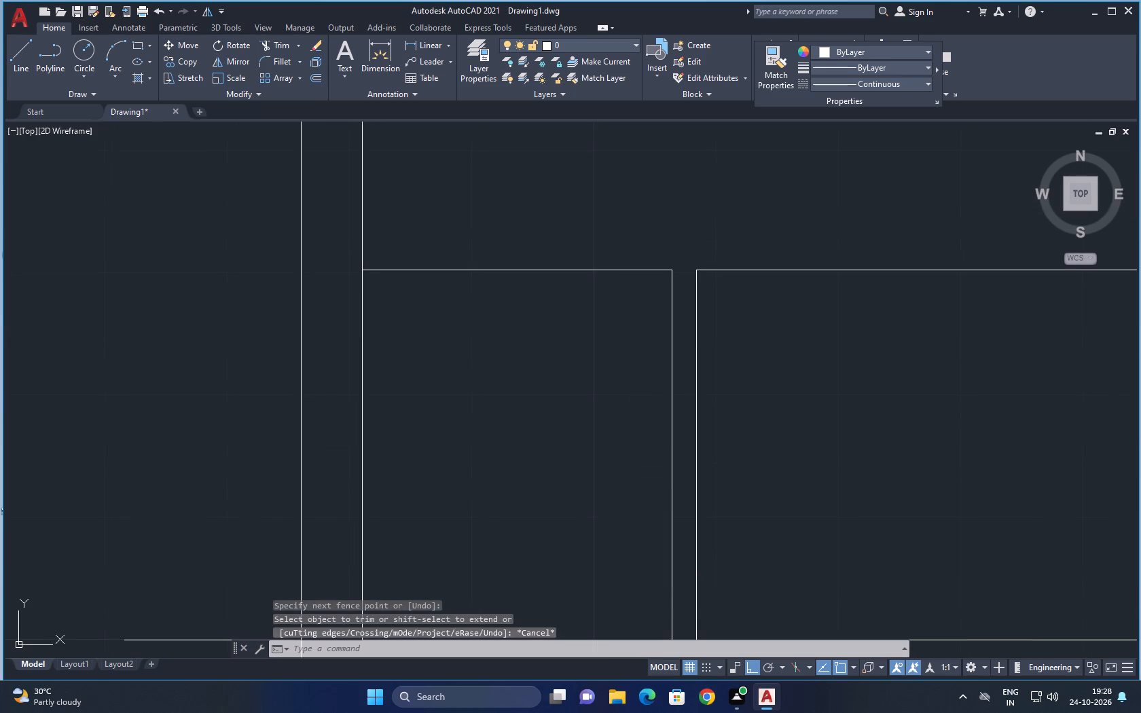
left_click(360, 268)
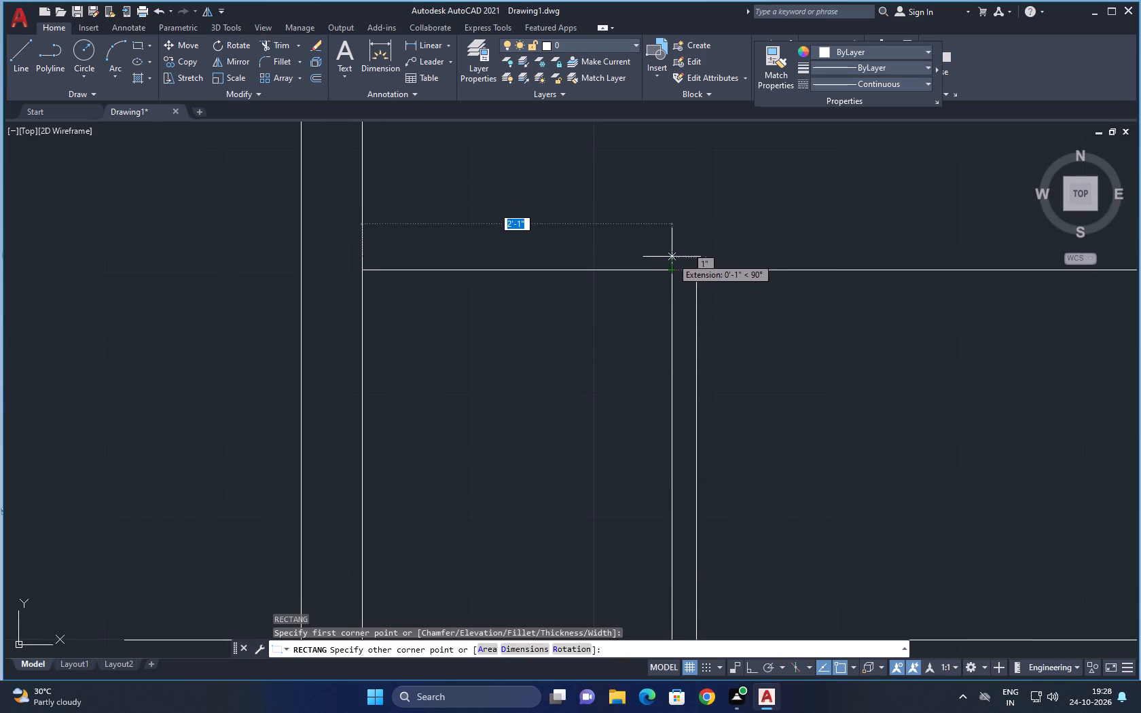
left_click(672, 243)
Draw two vertical lines about 1'-3" apart across the wall between the two small left-hand rooms, near the outer wall.
scroll(710, 332, "down", 2)
middle_click_drag(738, 400, 584, 410)
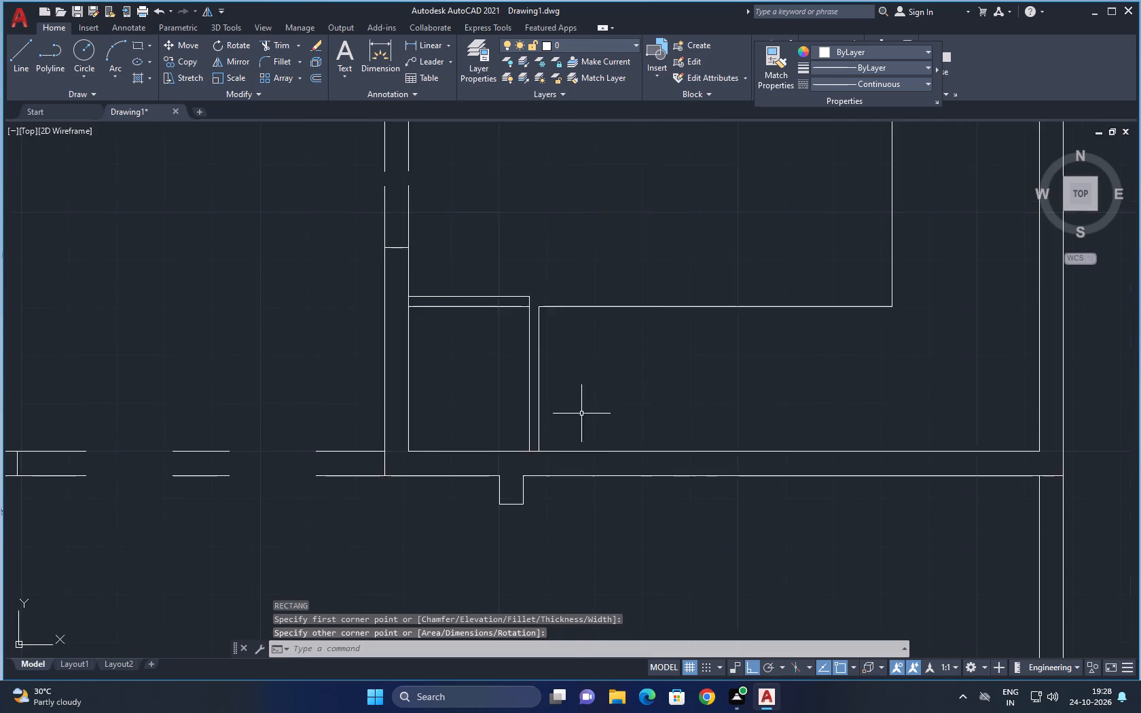
scroll(607, 418, "down", 2)
middle_click_drag(659, 406, 632, 518)
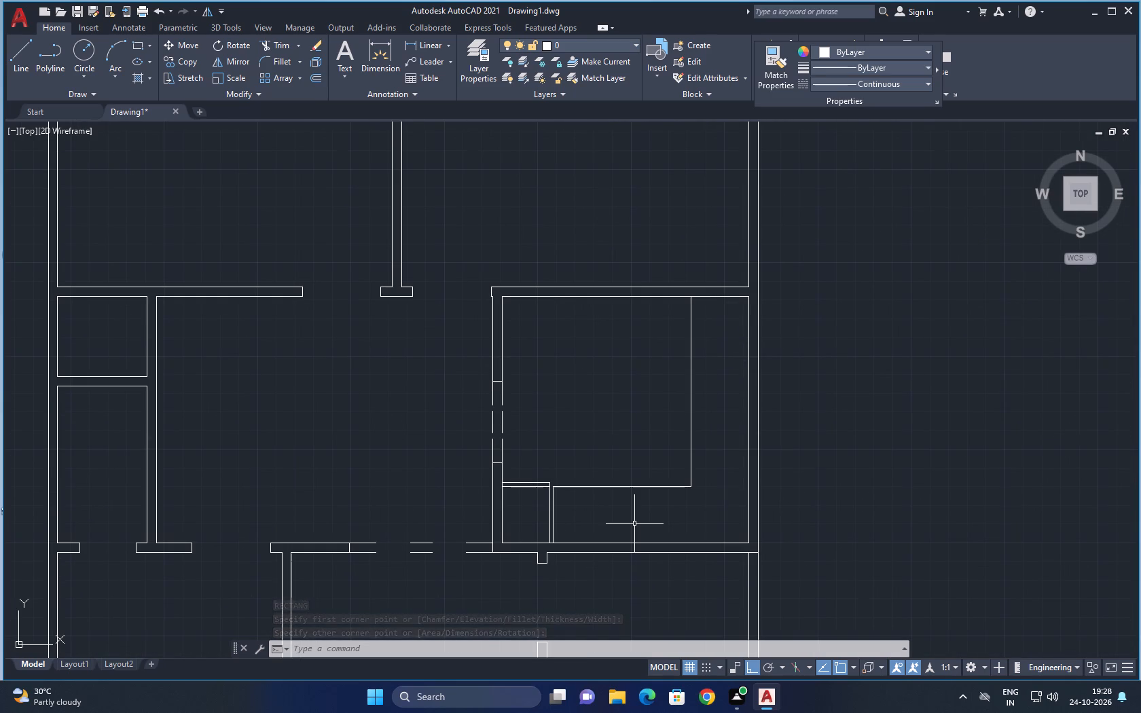
middle_click_drag(488, 358, 600, 373)
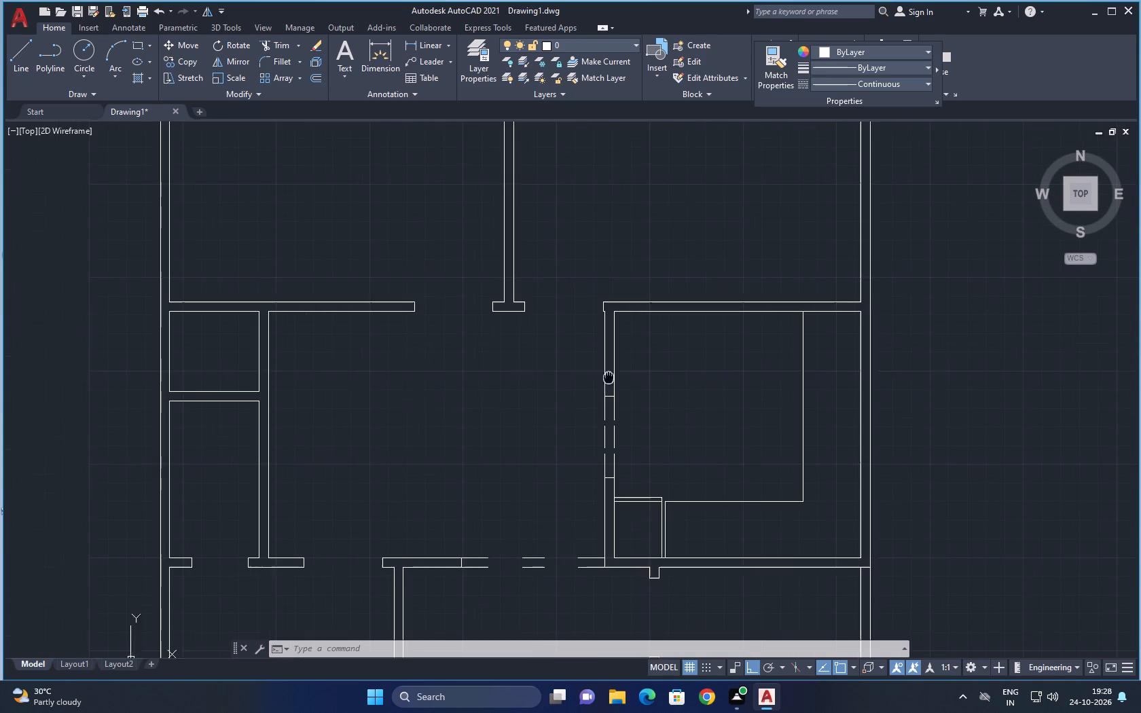
scroll(140, 415, "up", 2)
middle_click_drag(196, 431, 243, 469)
type("L")
key("space")
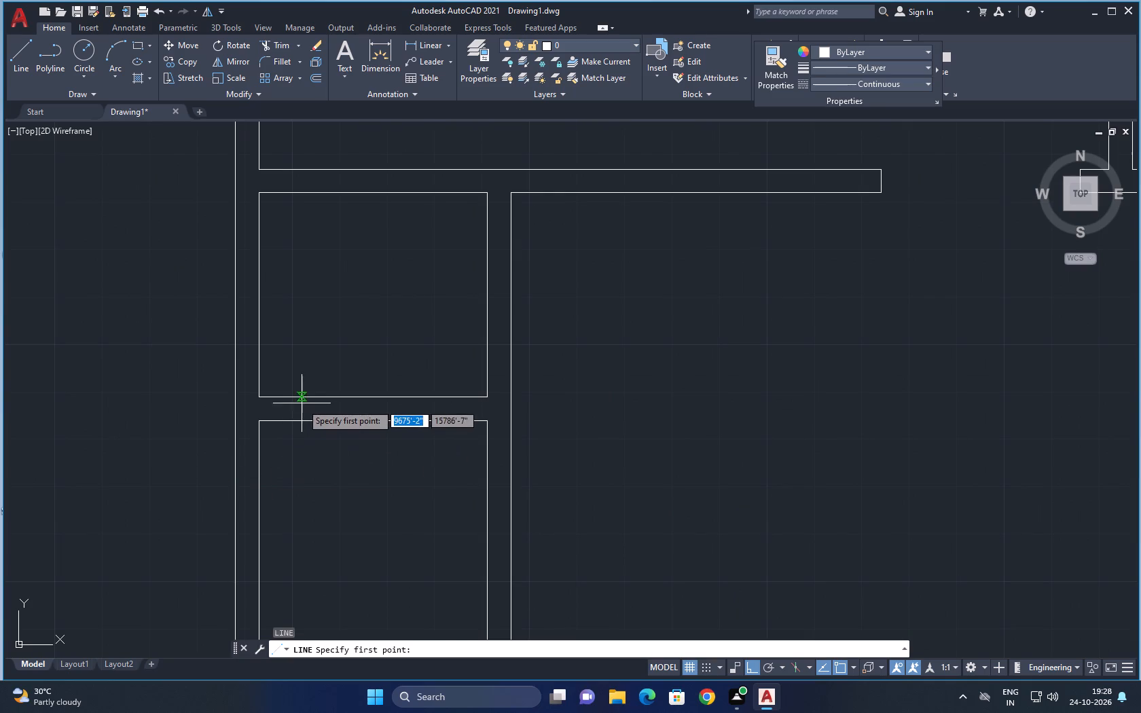
left_click(291, 394)
left_click(289, 420)
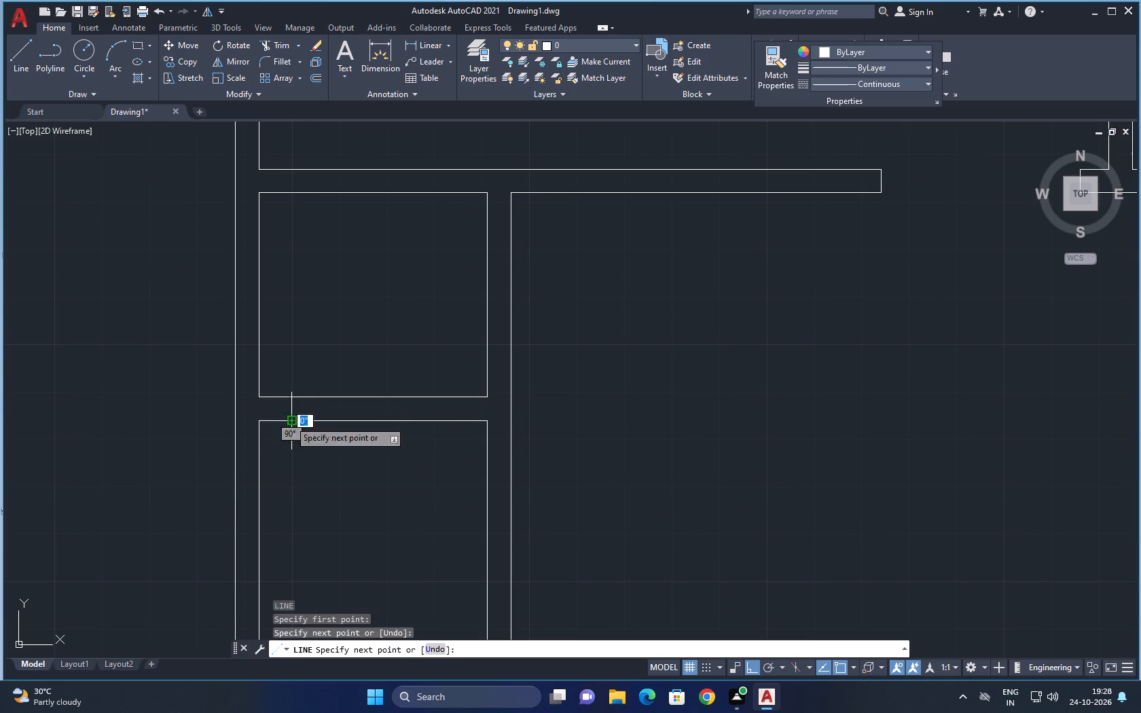
key("Escape")
key("l")
key("space")
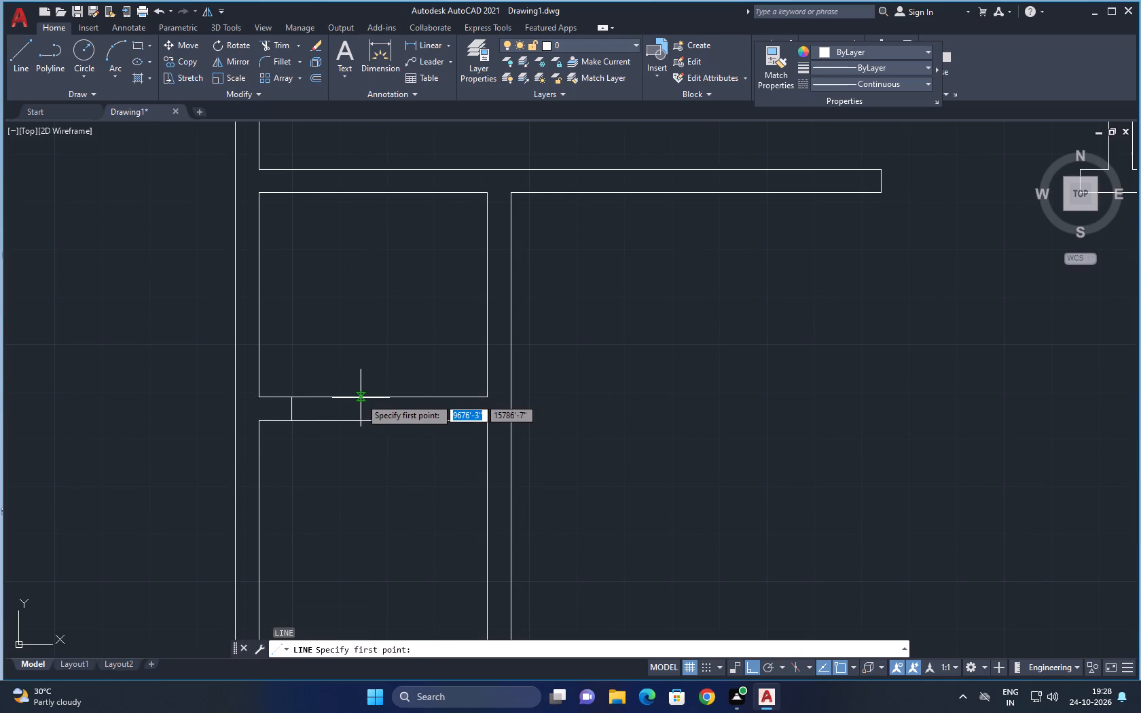
left_click(361, 398)
left_click(363, 423)
key("Escape")
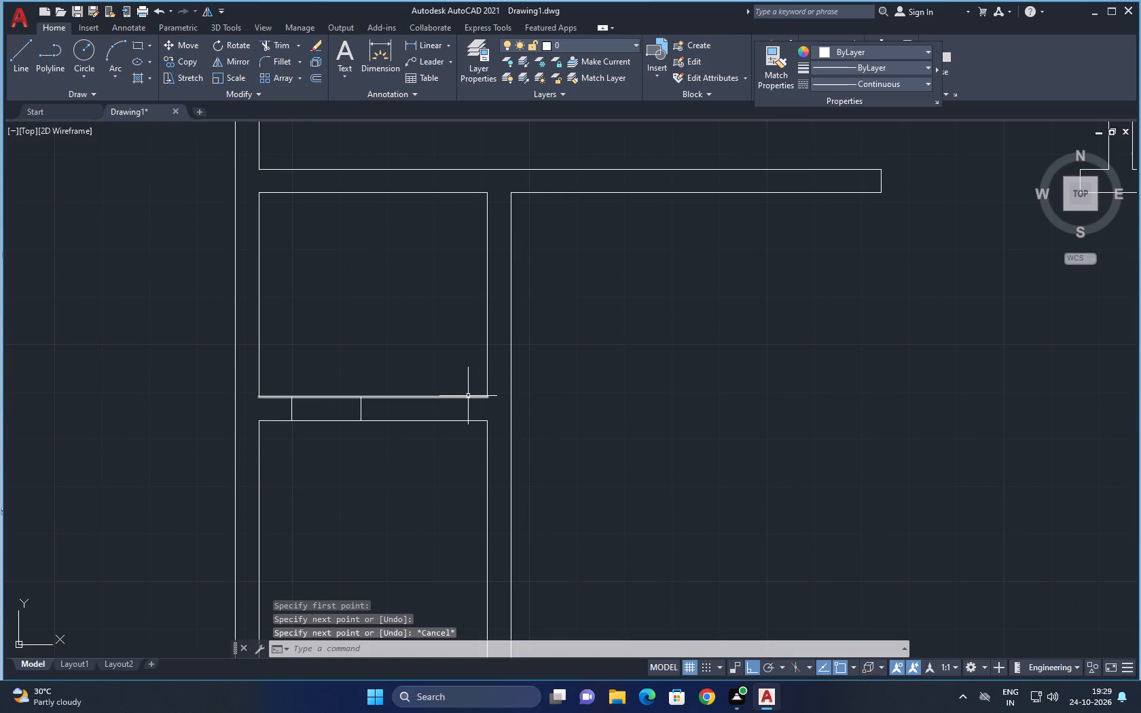
Draw a horizontal line about 1'-3" long joining the midpoints of the two short vertical lines in the wall.
key("l")
key("space")
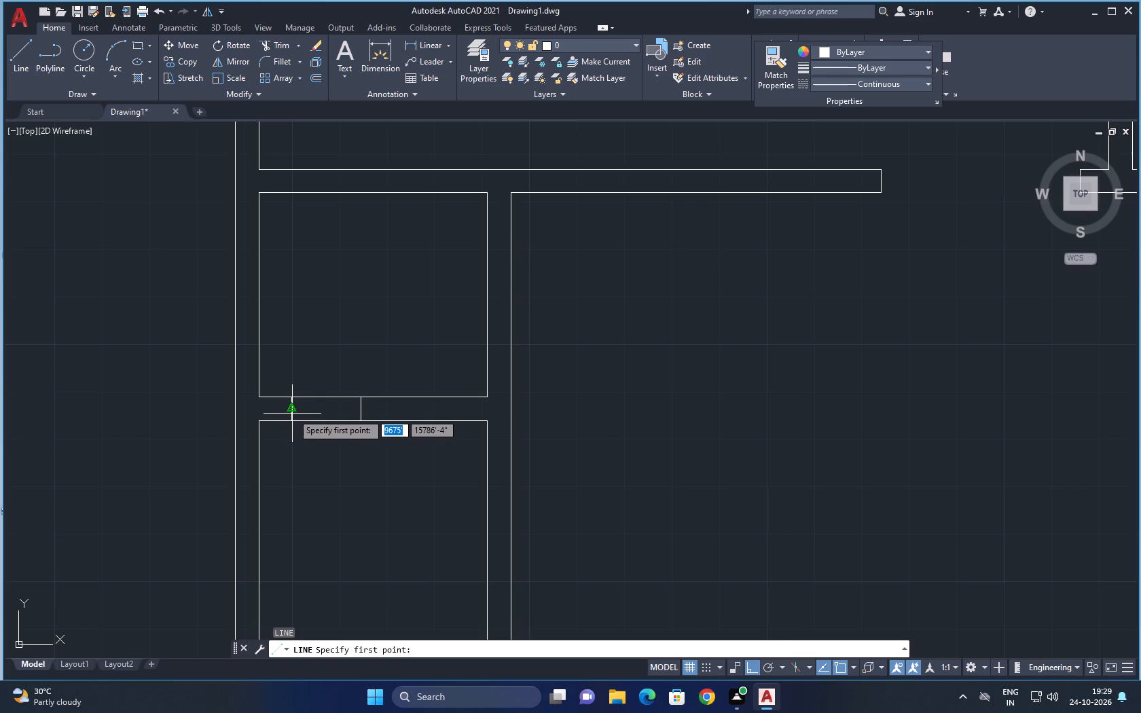
scroll(292, 413, "up", 2)
left_click(285, 405)
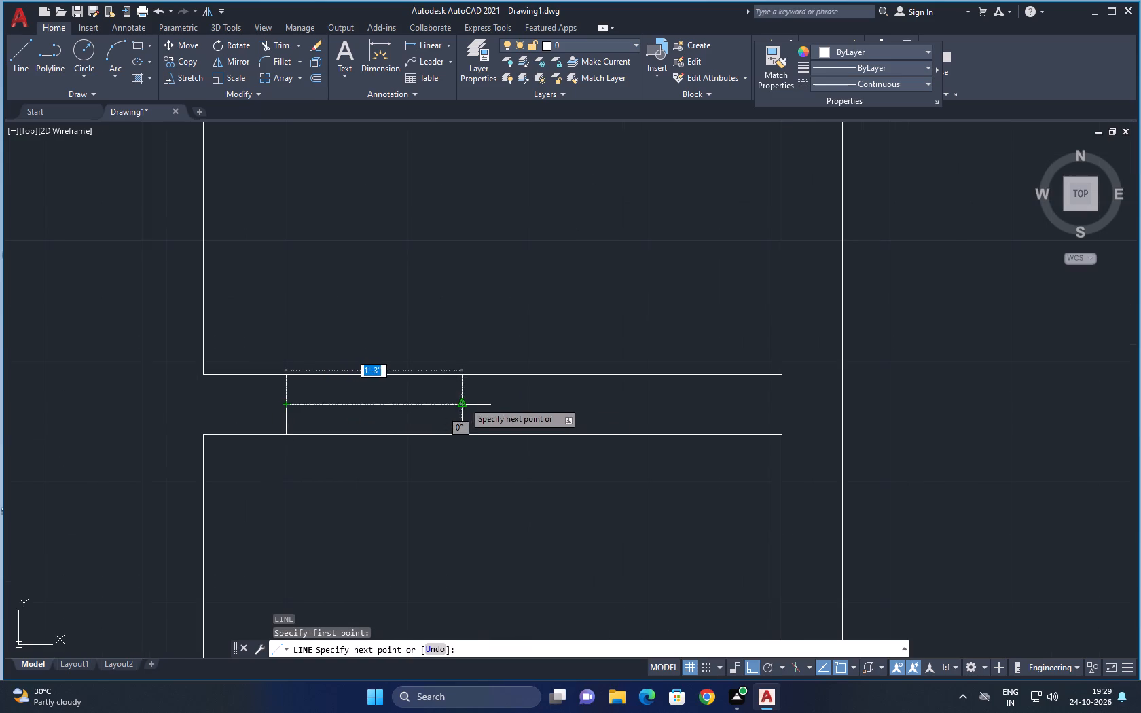
left_click(464, 401)
key("Escape")
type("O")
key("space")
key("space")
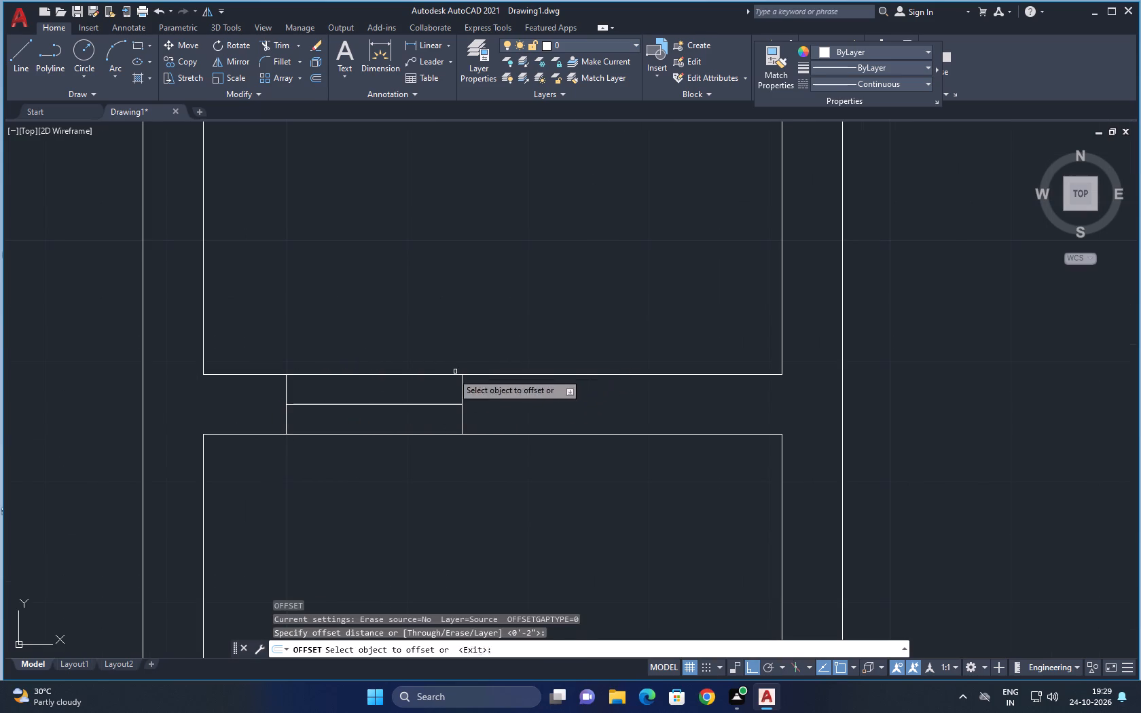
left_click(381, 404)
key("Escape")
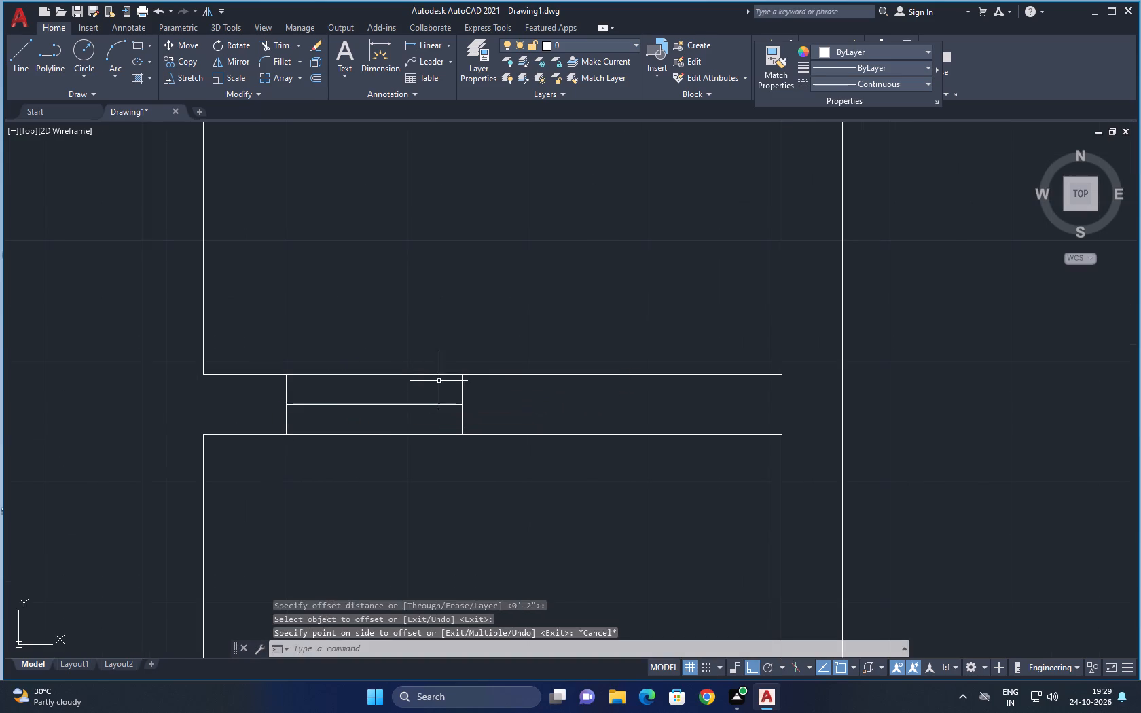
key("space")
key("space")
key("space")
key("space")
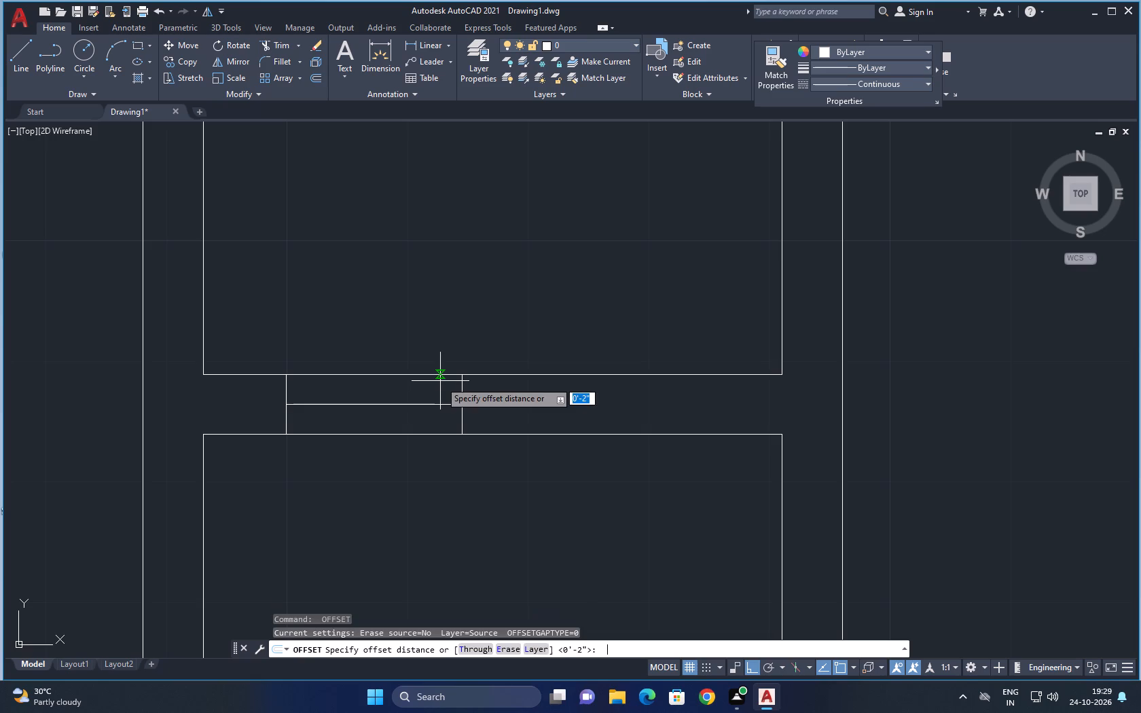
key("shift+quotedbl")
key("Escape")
Offset the horizontal middle line in the wall opening 1" upward and 1" downward.
key("space")
type("1\"")
key("Return")
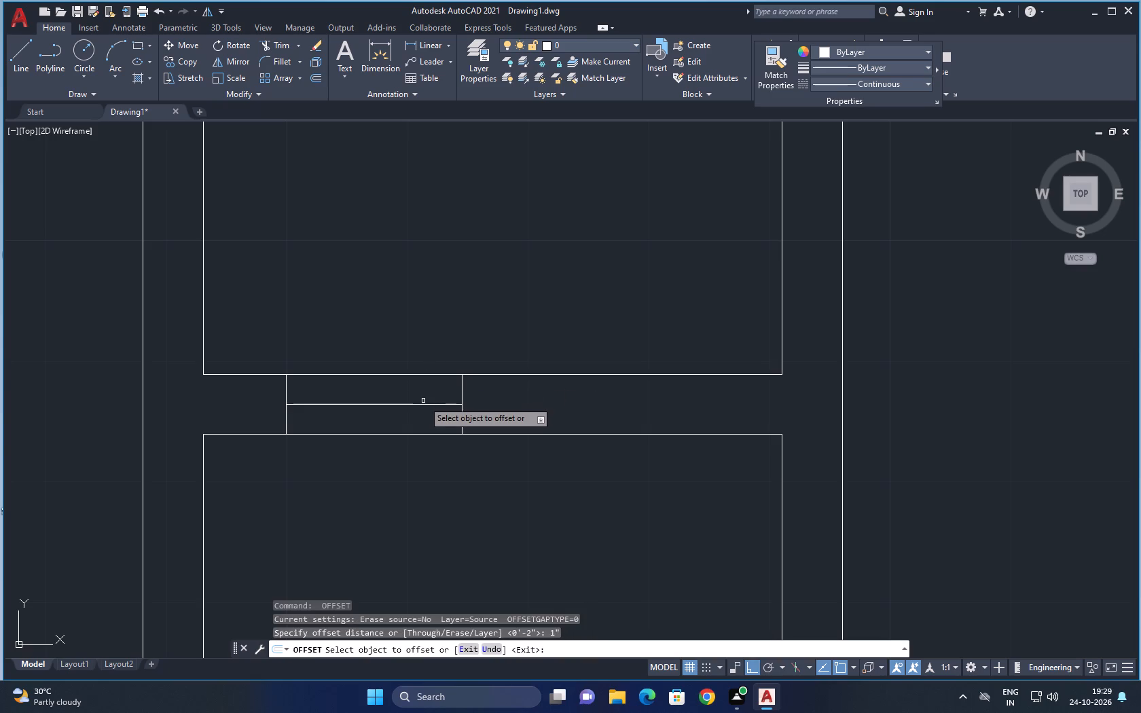
left_click(422, 404)
left_click(423, 392)
left_click(424, 405)
left_click(424, 427)
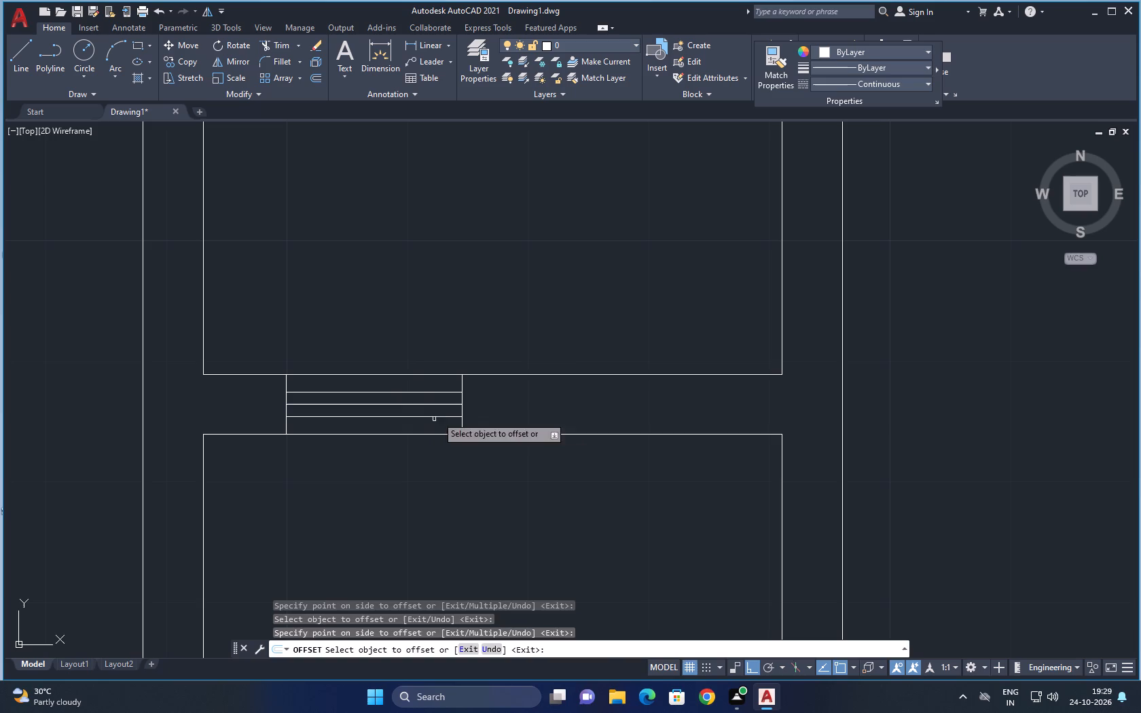
key("Escape")
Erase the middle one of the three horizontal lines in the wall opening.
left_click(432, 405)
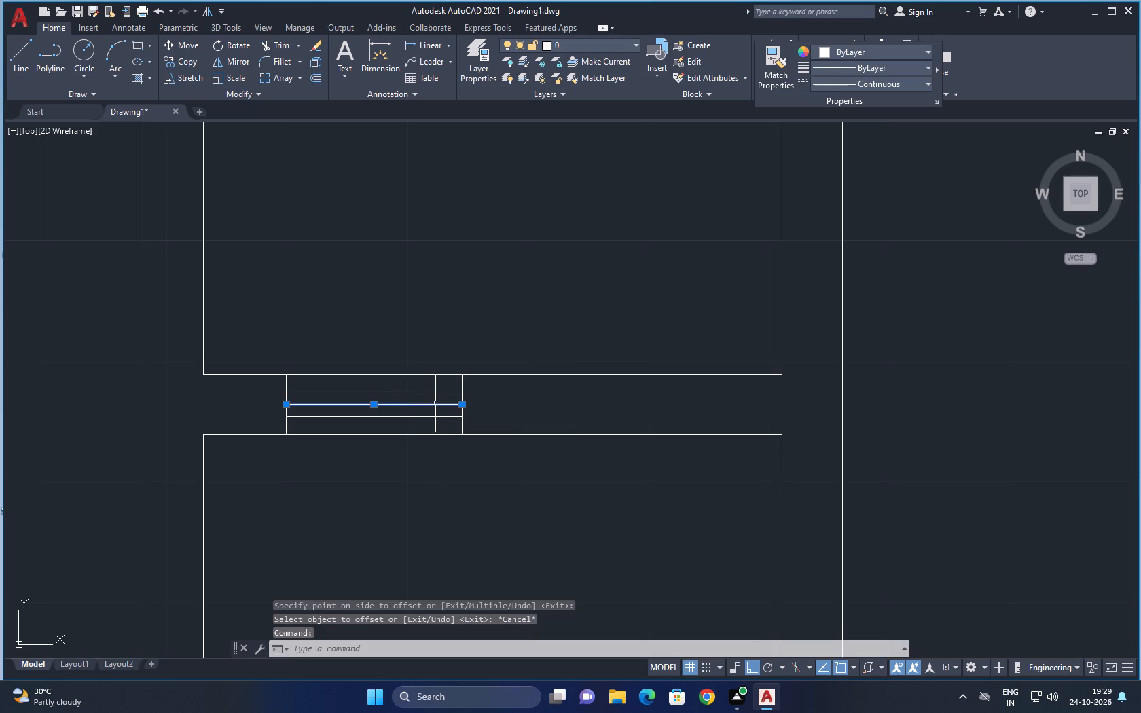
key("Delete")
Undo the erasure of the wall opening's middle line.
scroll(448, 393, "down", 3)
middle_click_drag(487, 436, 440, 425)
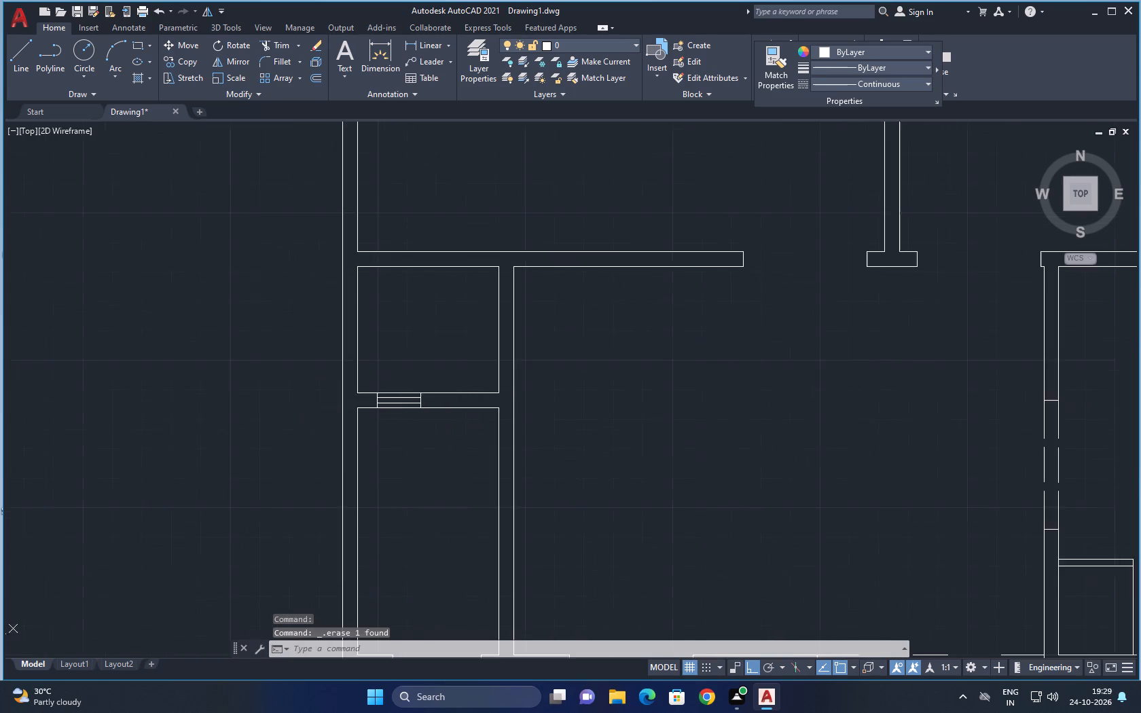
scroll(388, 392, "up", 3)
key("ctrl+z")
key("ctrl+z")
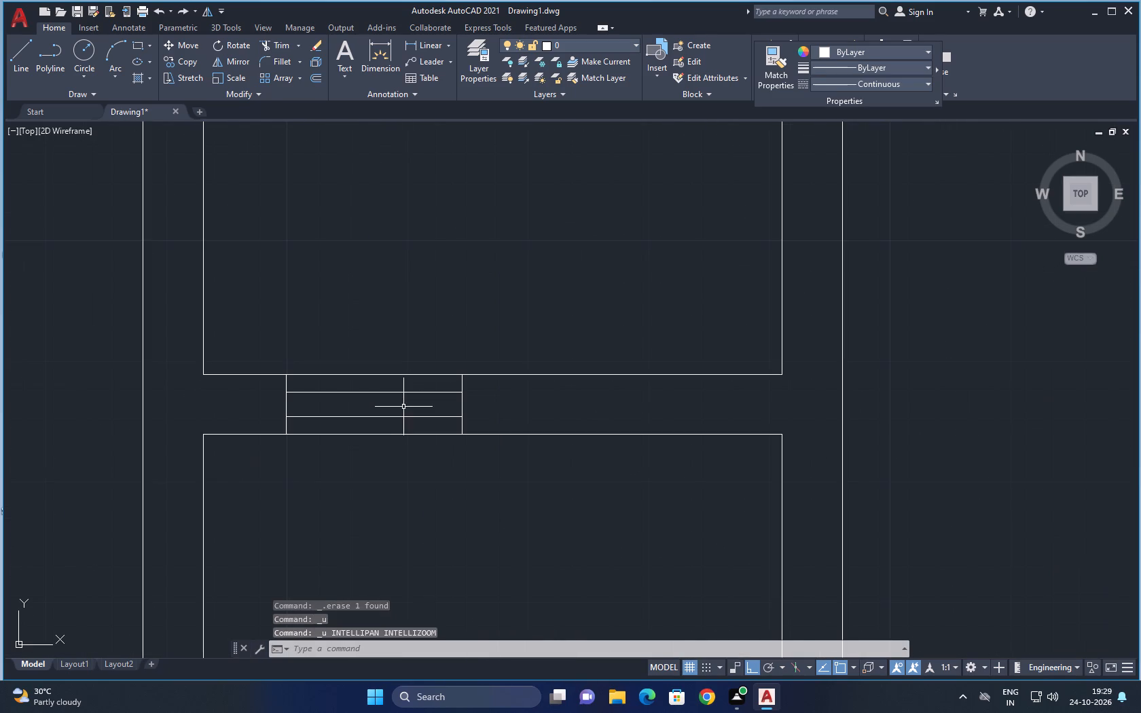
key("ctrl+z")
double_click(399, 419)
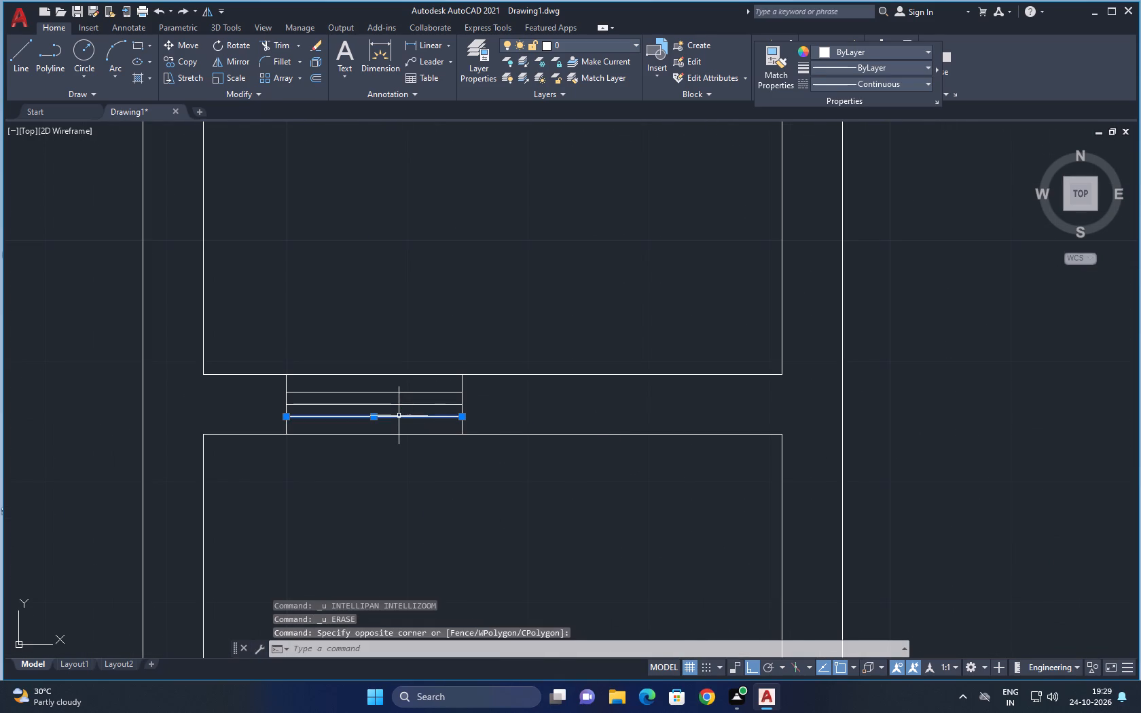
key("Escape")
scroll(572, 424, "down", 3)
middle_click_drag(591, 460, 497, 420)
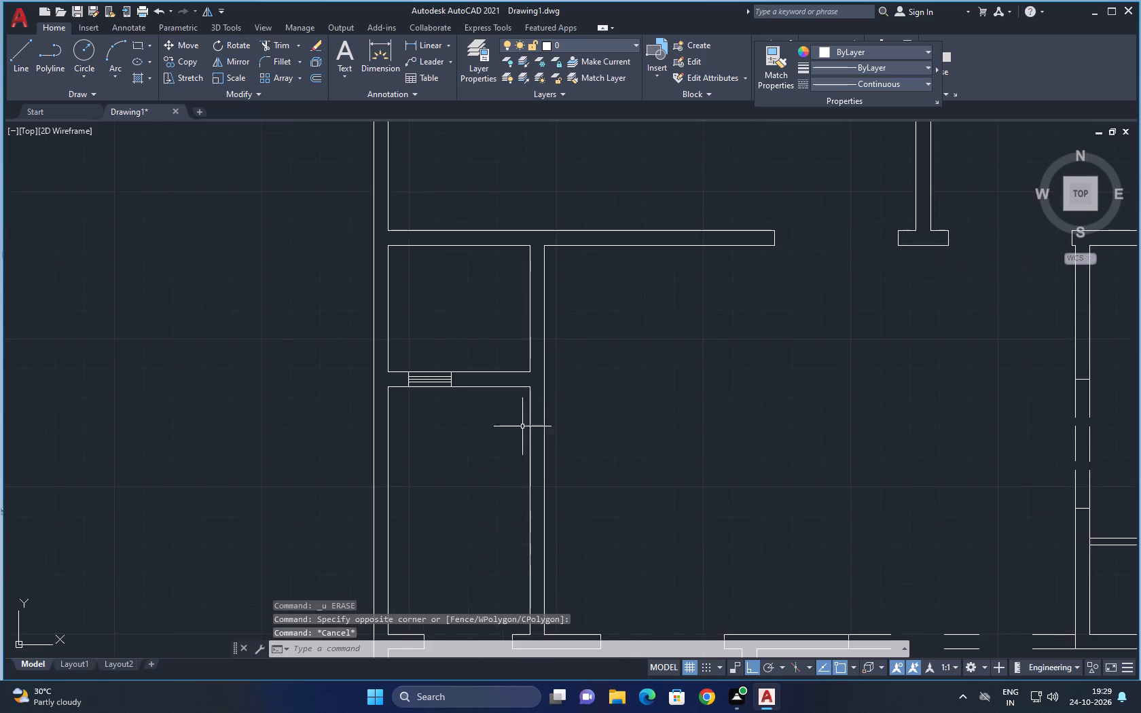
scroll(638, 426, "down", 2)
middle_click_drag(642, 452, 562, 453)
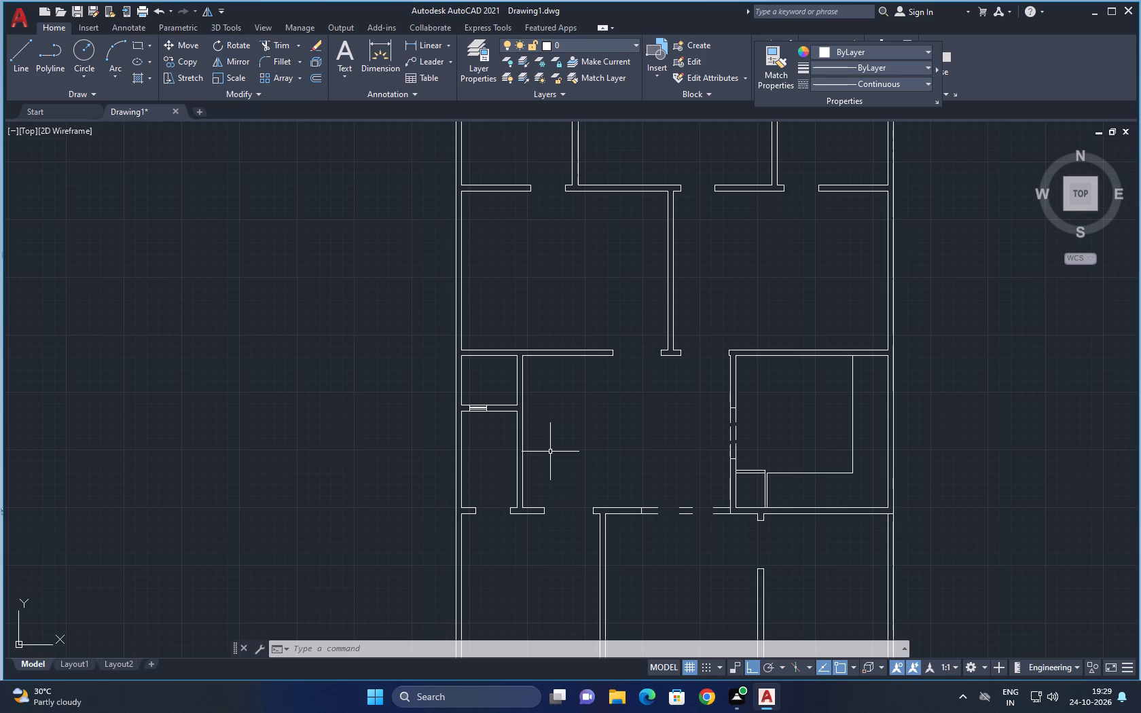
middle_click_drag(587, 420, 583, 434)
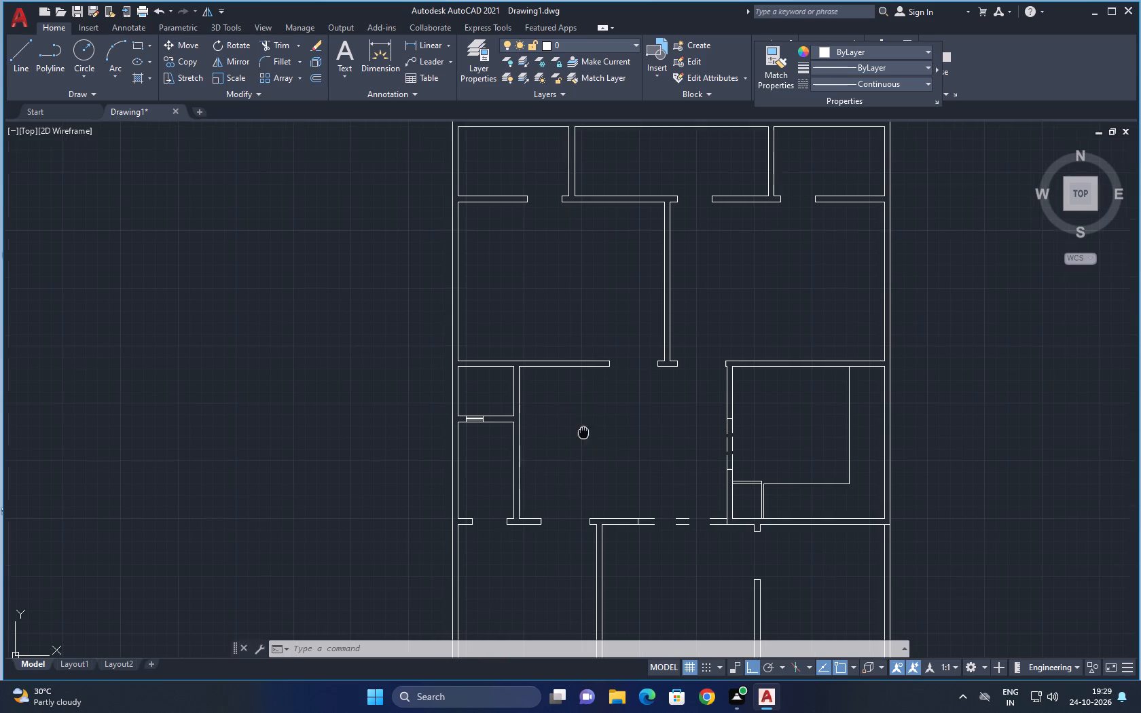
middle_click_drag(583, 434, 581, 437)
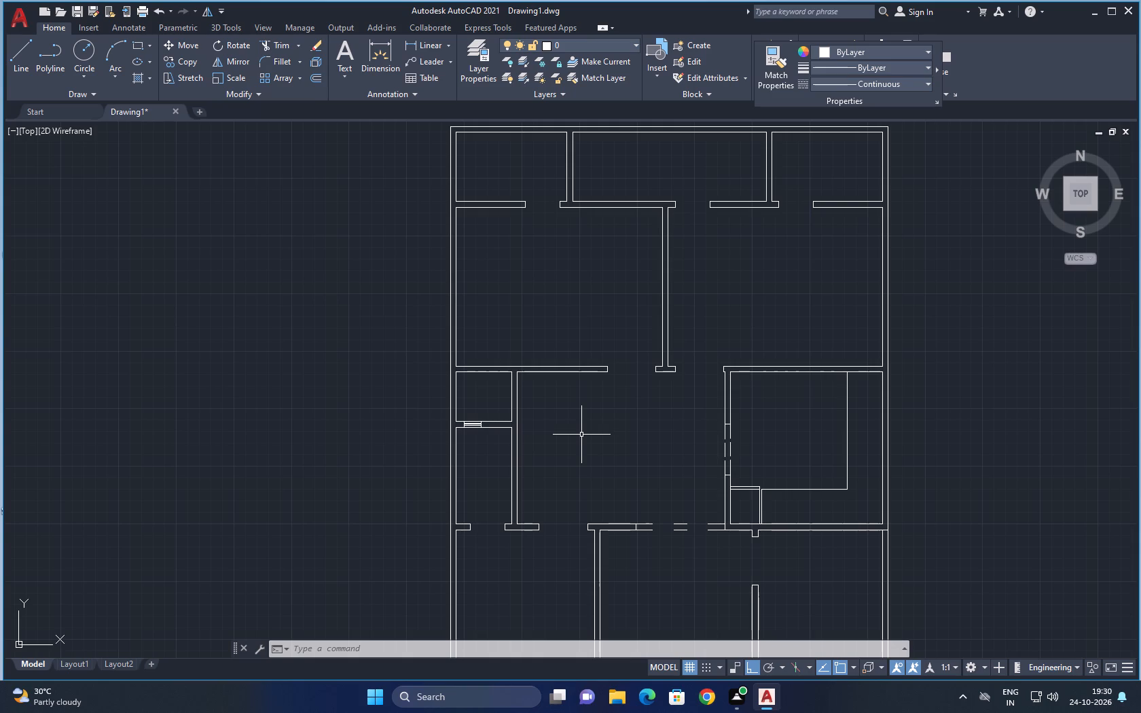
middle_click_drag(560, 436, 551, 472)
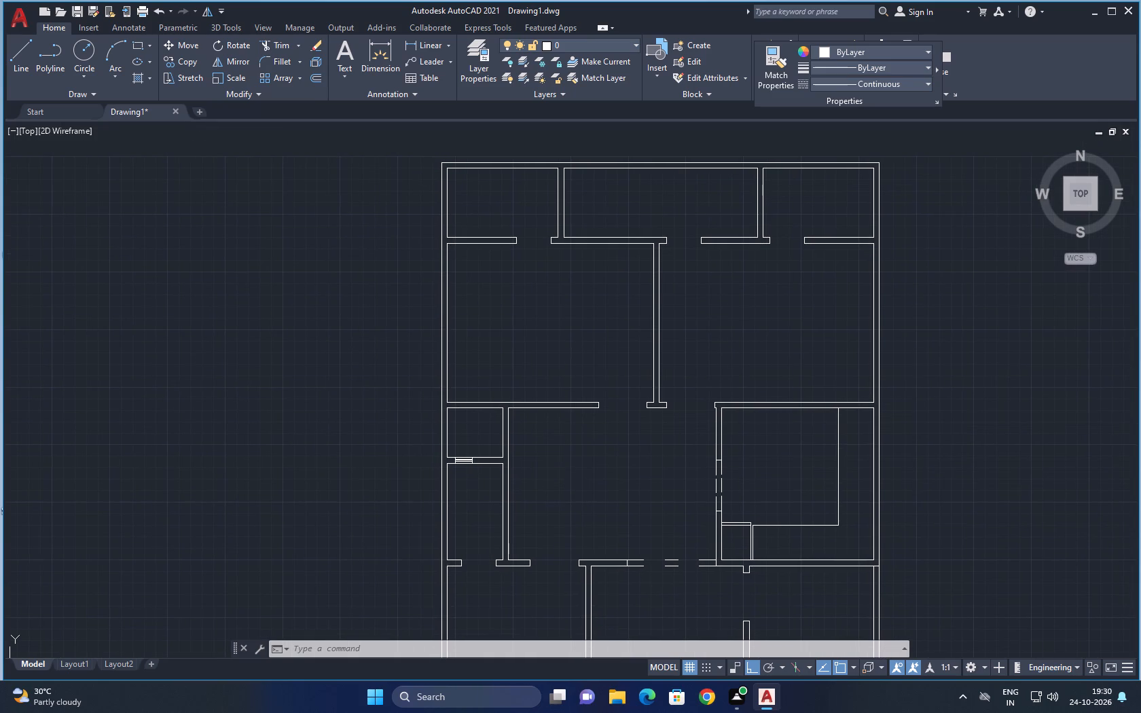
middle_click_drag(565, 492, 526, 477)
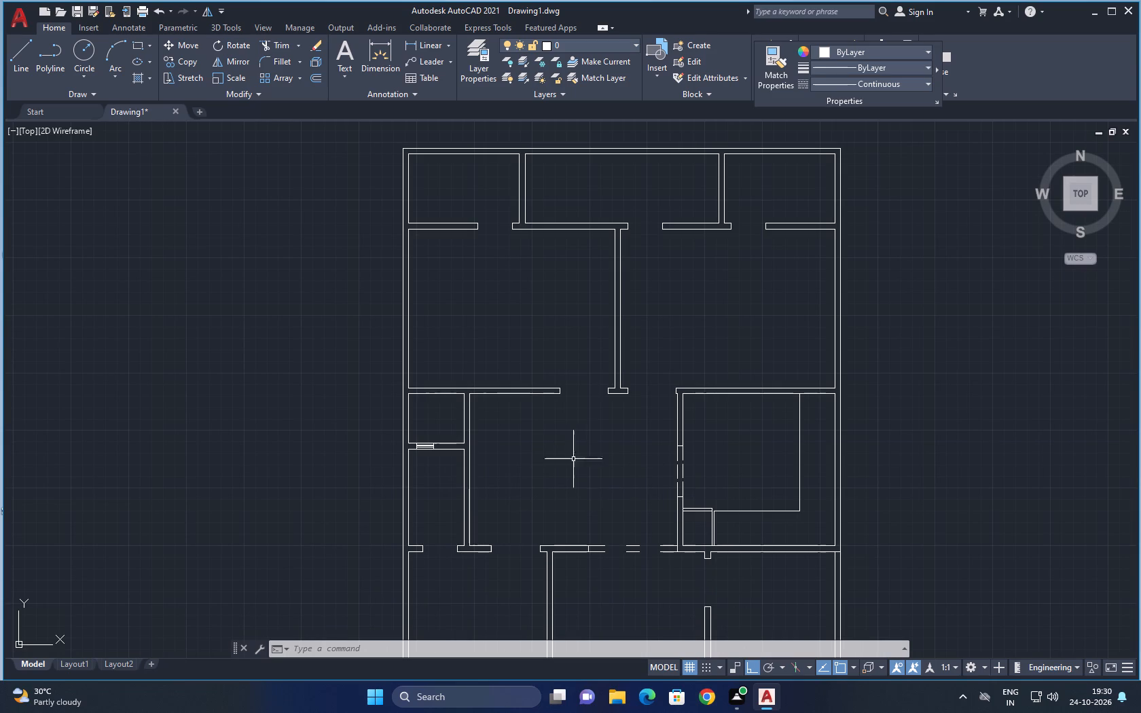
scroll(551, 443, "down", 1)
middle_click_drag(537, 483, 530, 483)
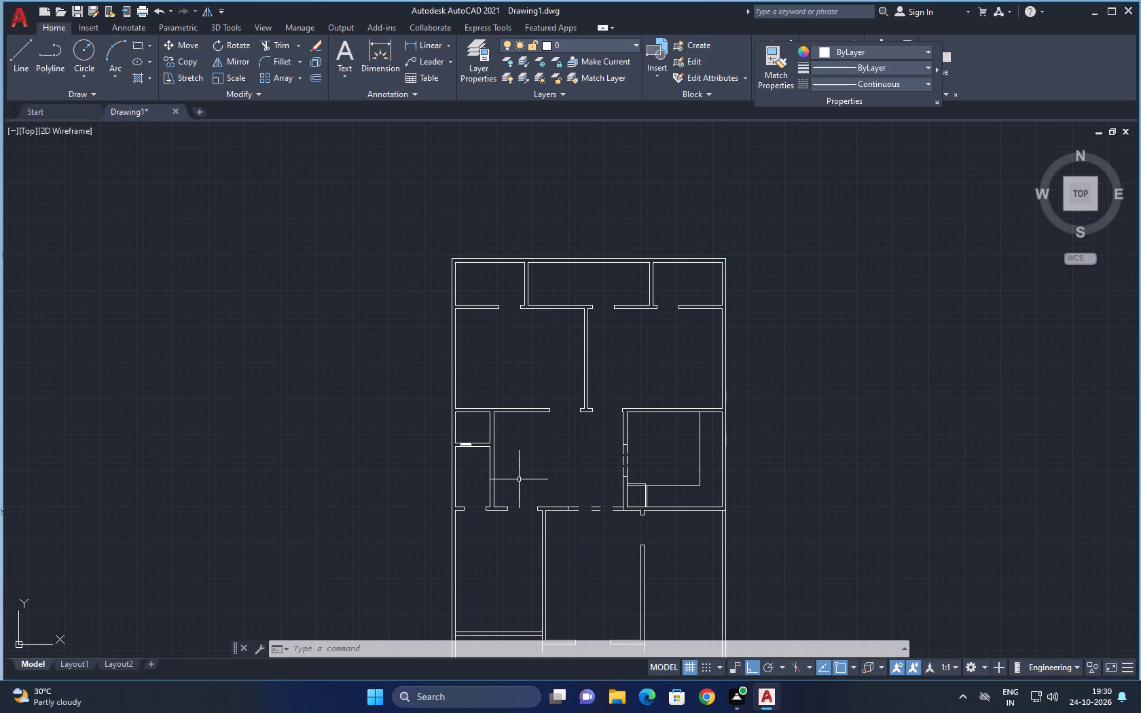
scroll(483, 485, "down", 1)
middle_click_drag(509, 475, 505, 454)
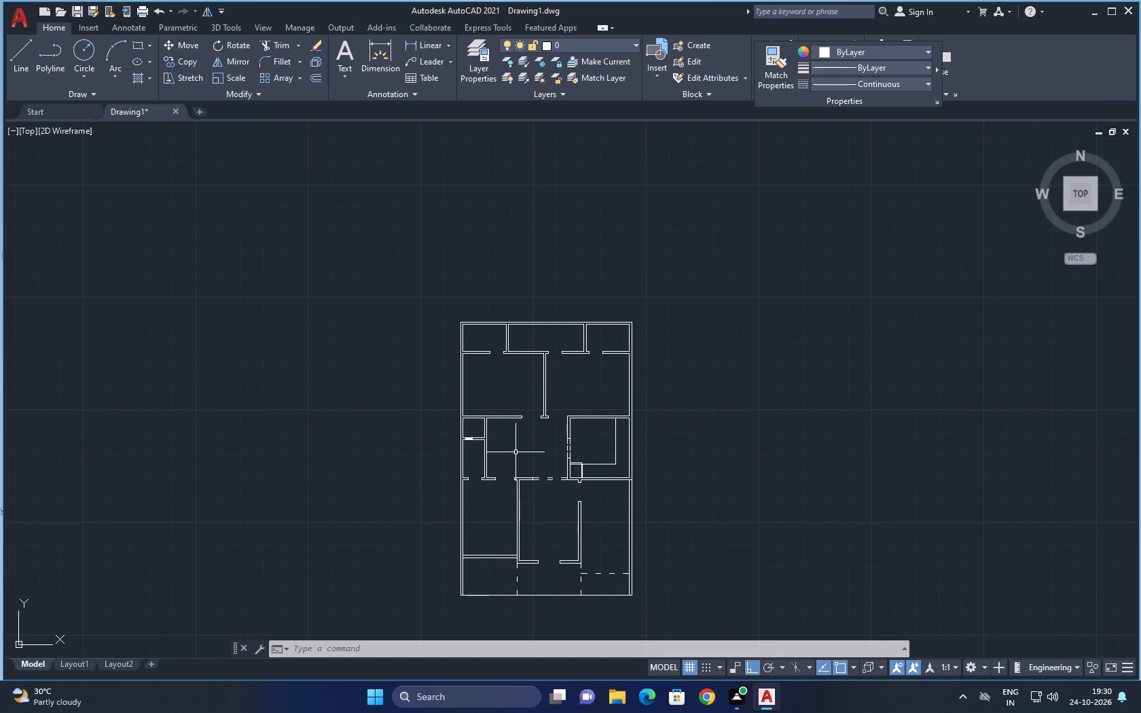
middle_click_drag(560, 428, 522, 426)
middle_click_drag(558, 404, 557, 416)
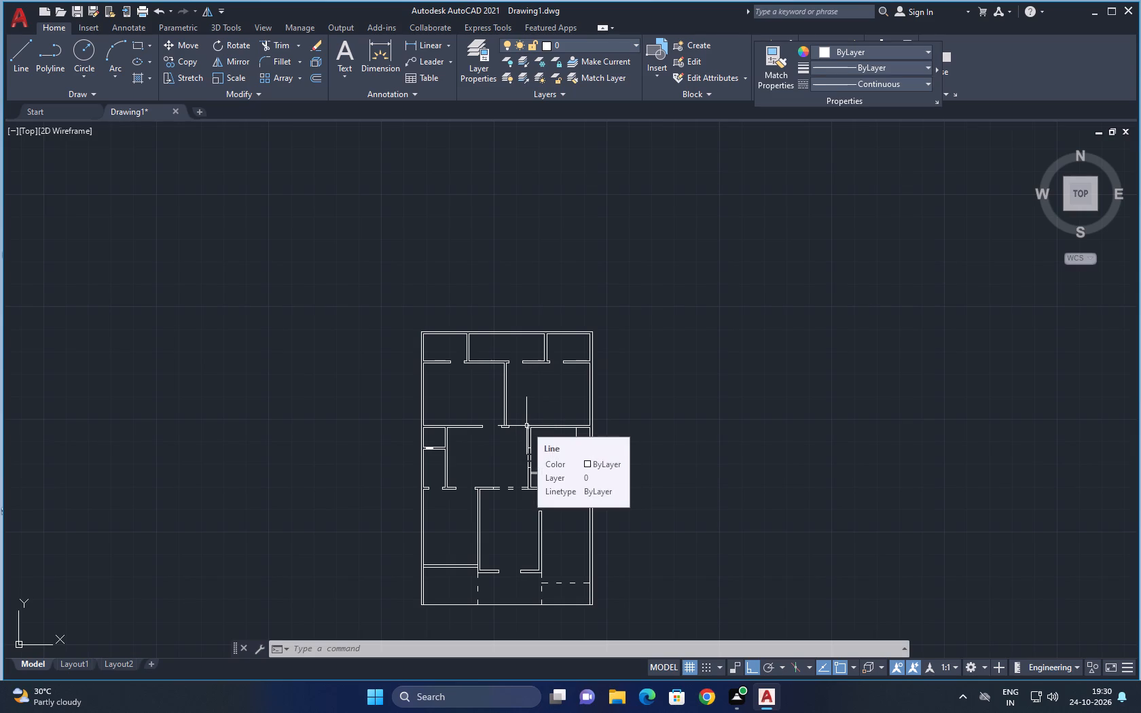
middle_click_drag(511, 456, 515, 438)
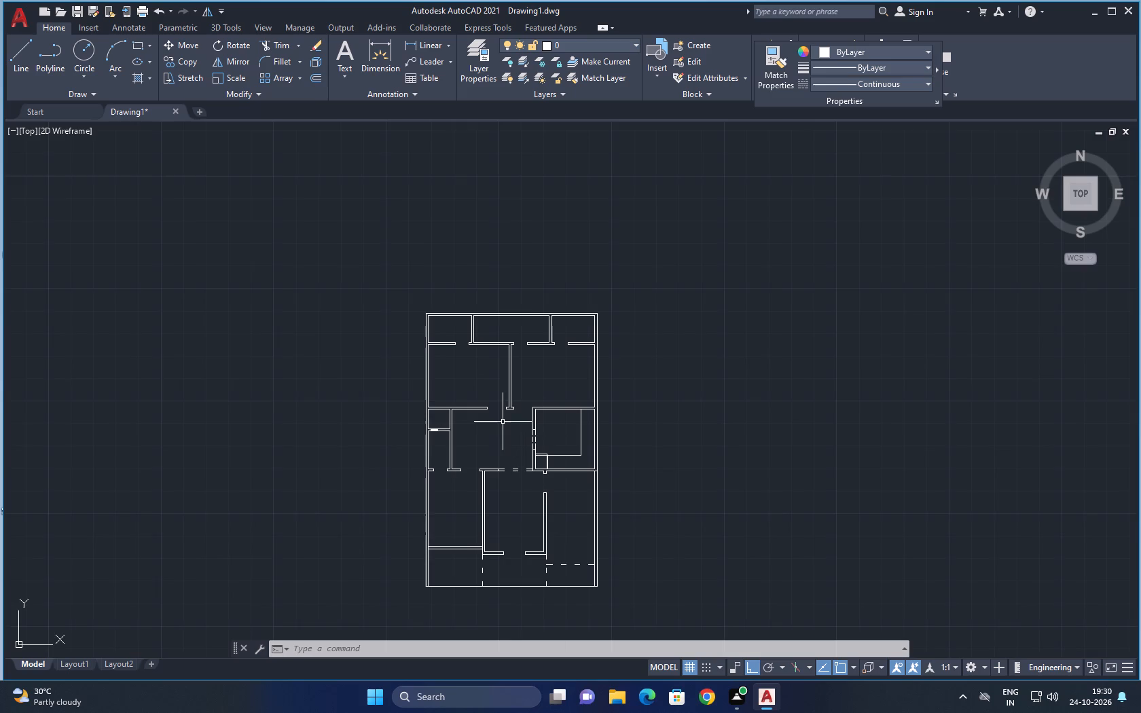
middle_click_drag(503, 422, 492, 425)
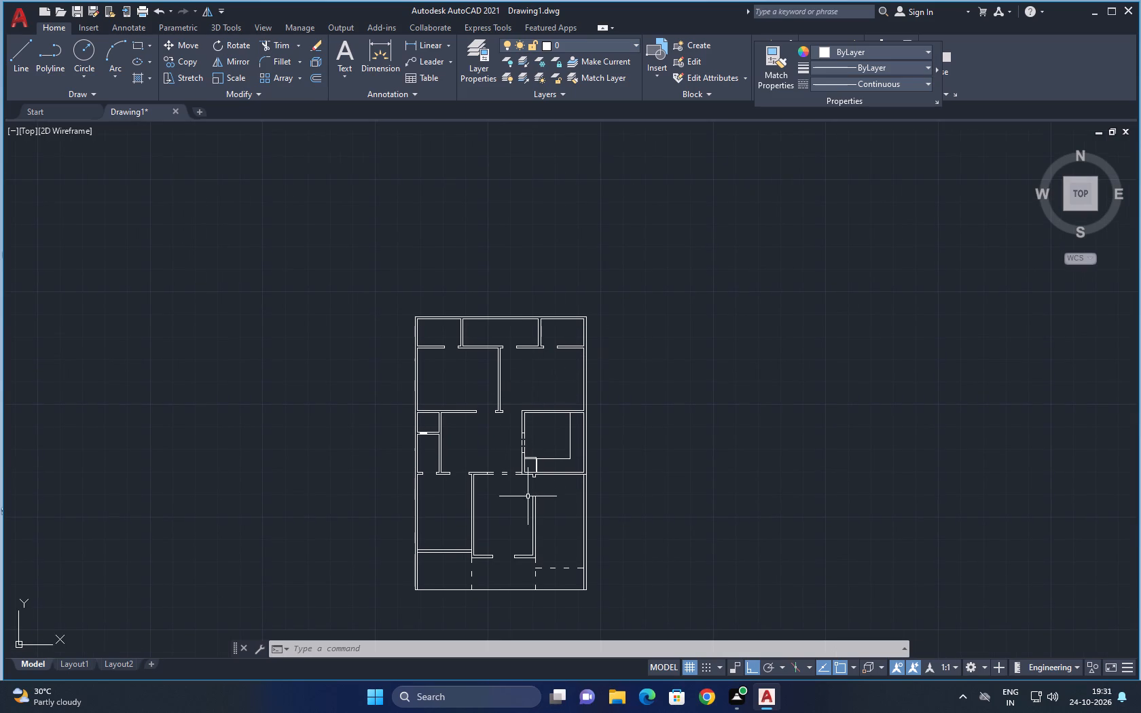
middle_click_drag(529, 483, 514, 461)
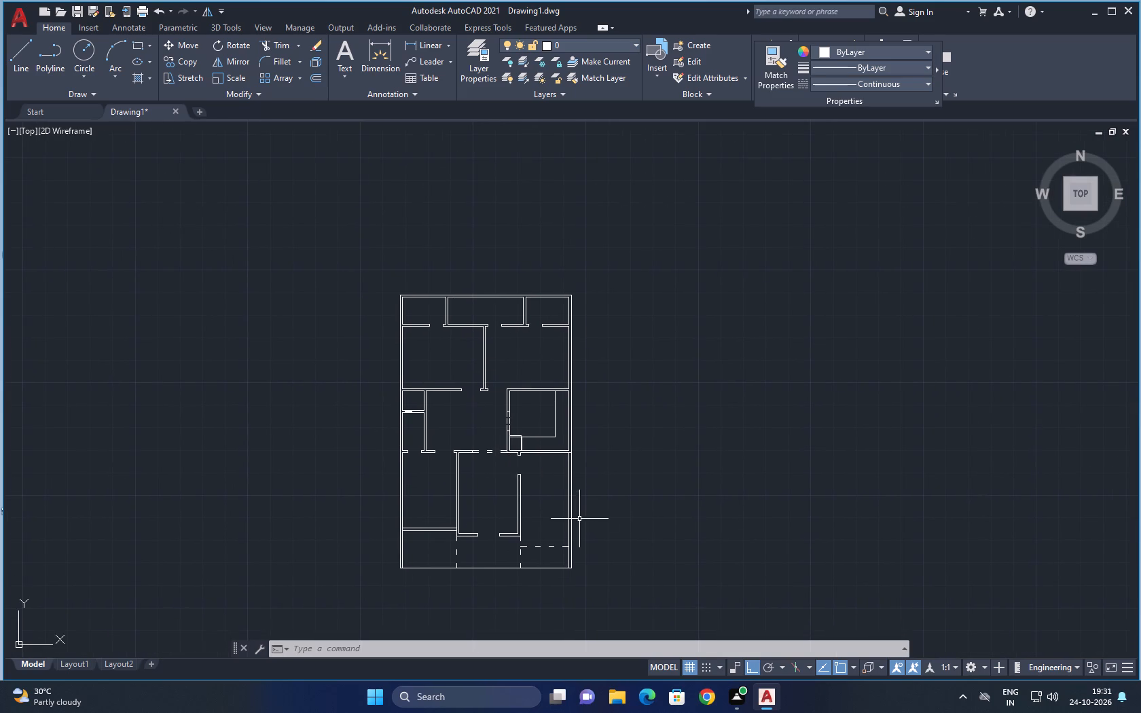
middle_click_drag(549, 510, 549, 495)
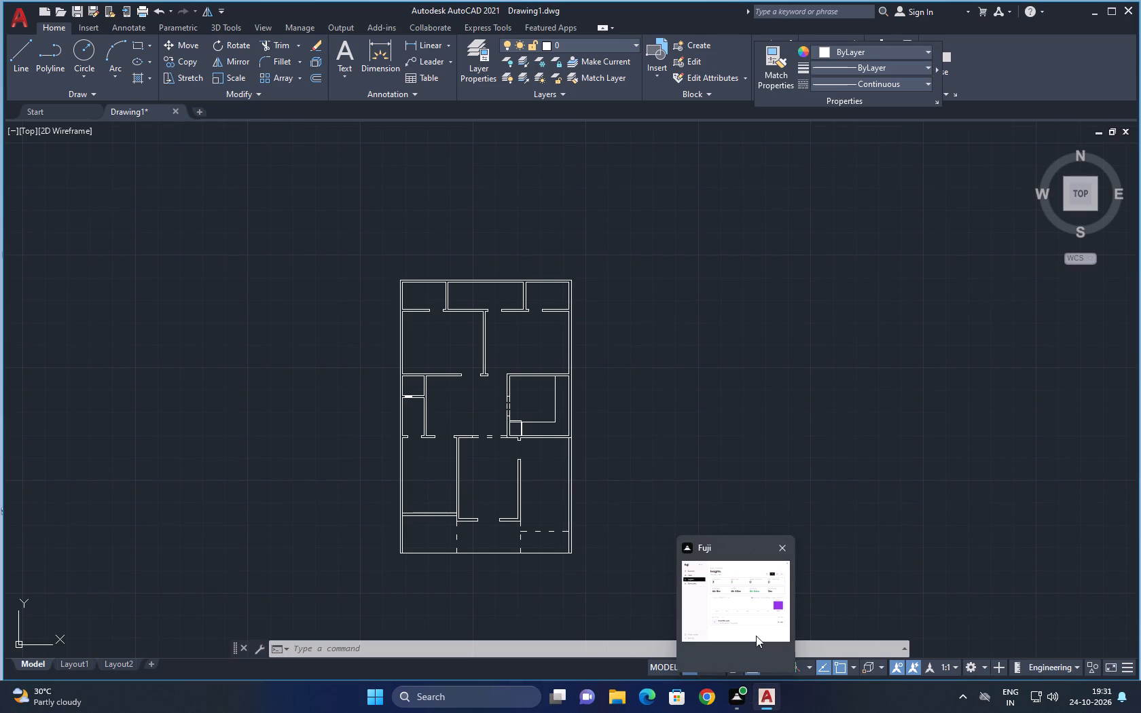
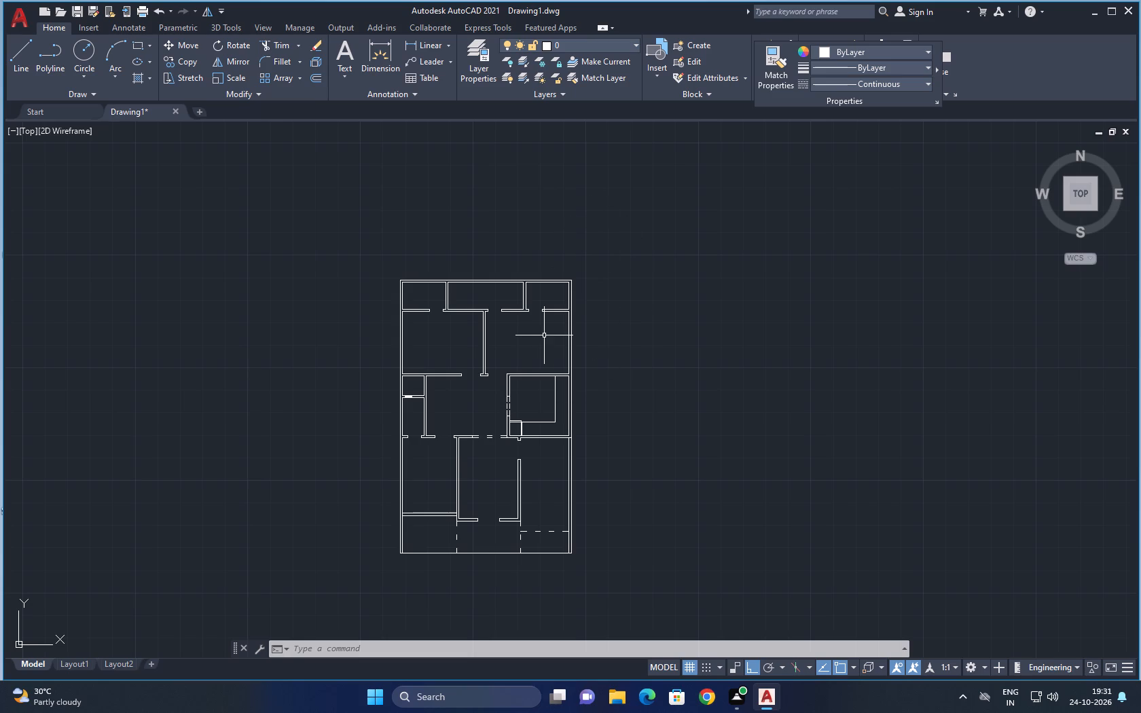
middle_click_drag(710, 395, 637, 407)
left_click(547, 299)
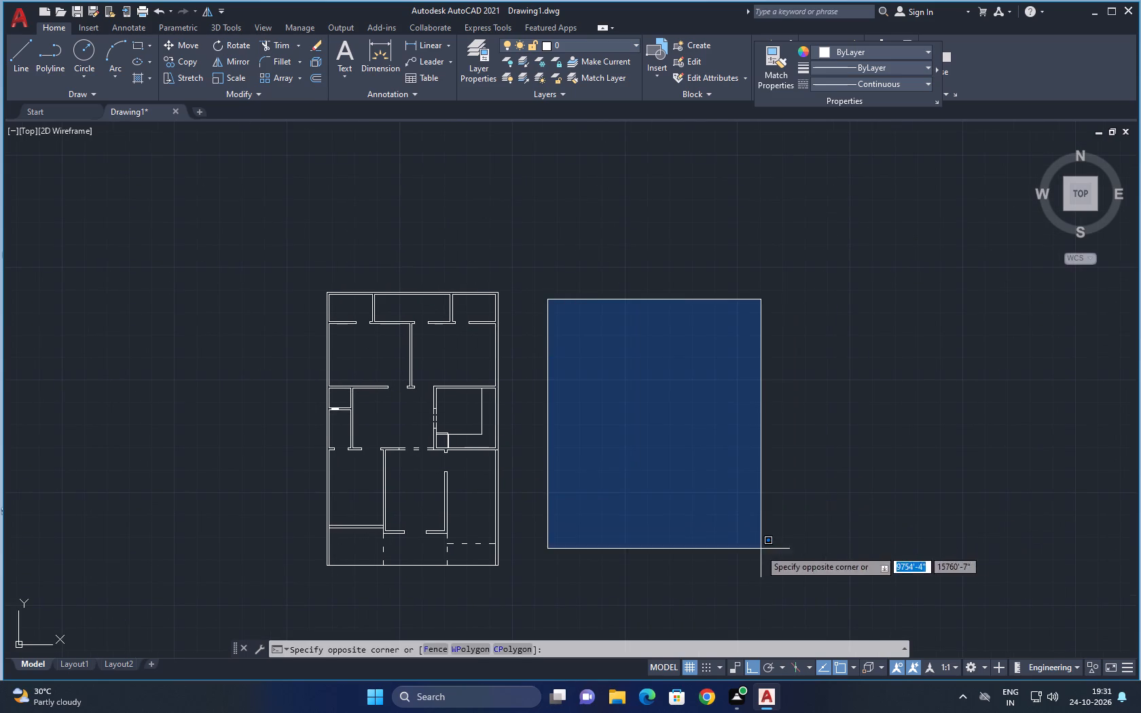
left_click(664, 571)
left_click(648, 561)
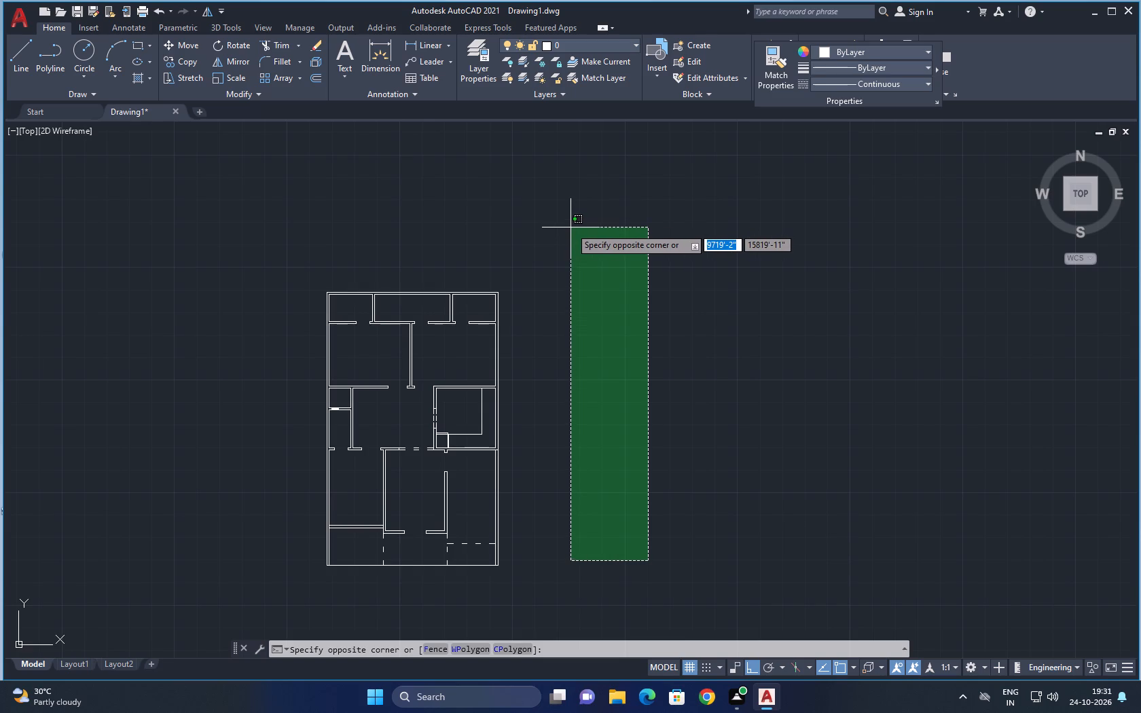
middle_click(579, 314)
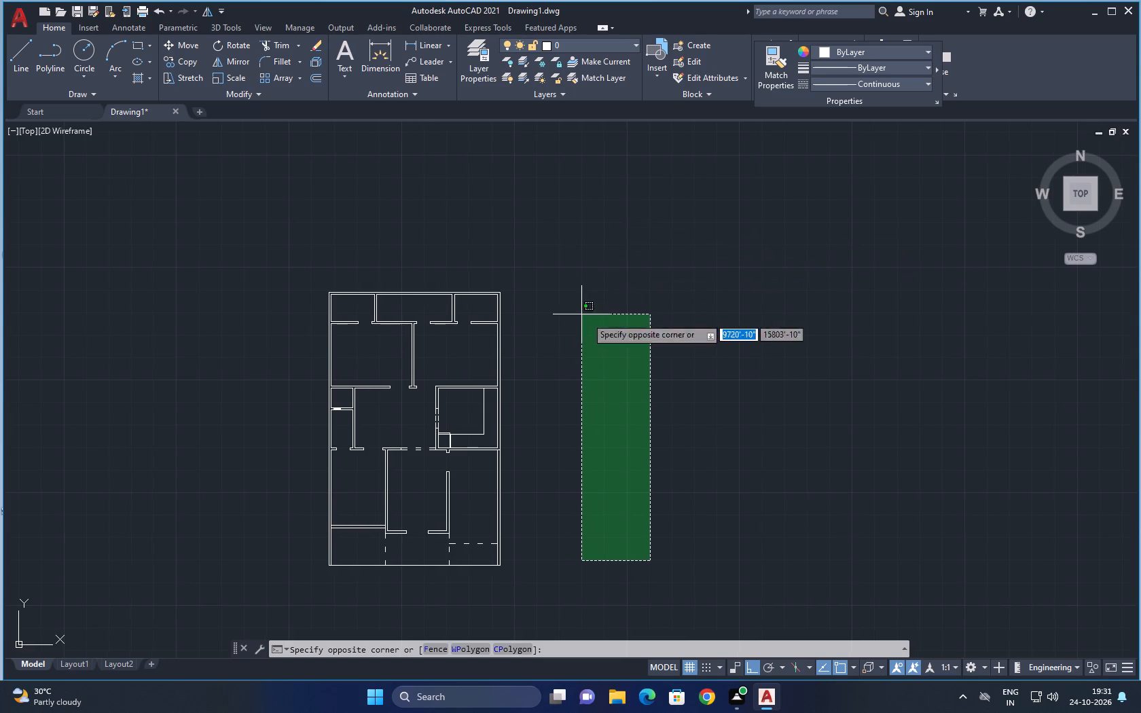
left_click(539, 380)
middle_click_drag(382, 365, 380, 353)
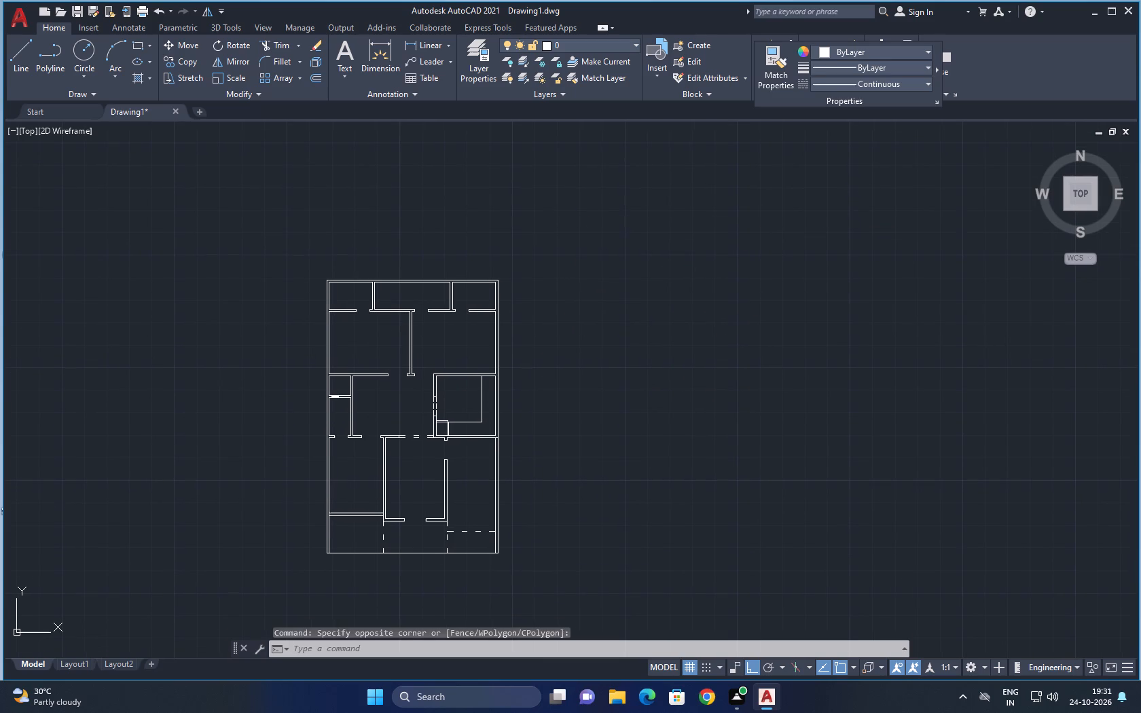
Insert the "Toilet - top" block from the recent blocks into the lower-left area of the house plan.
type("I")
key("space")
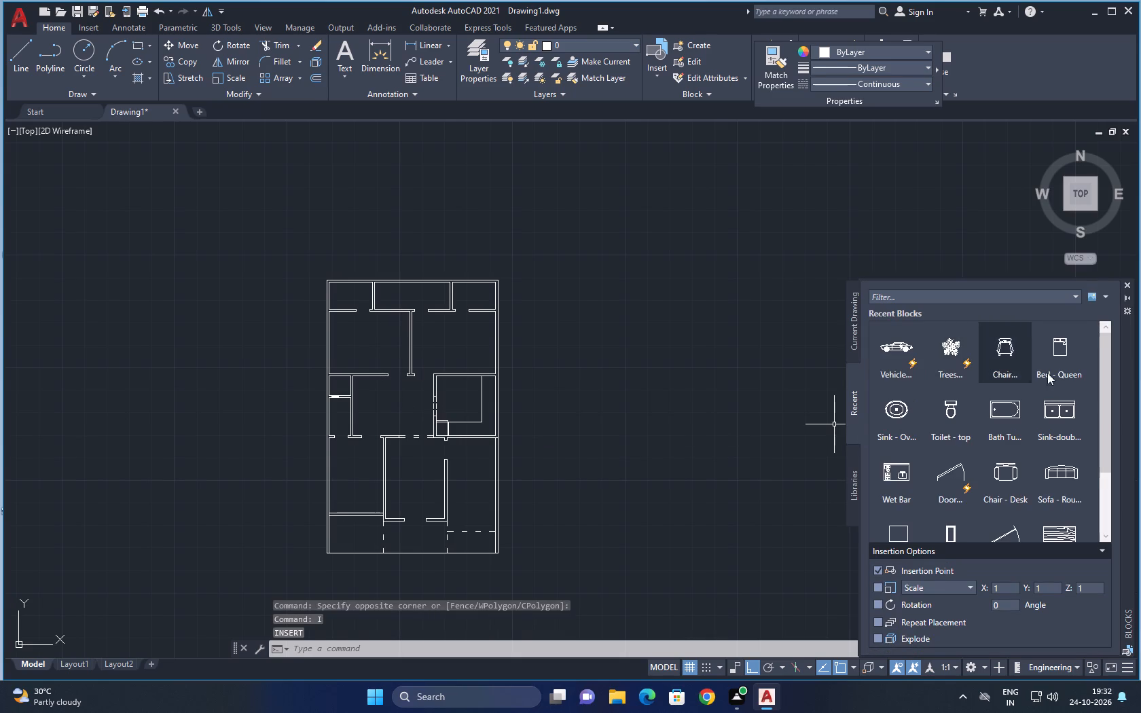
left_click_drag(955, 416, 455, 337)
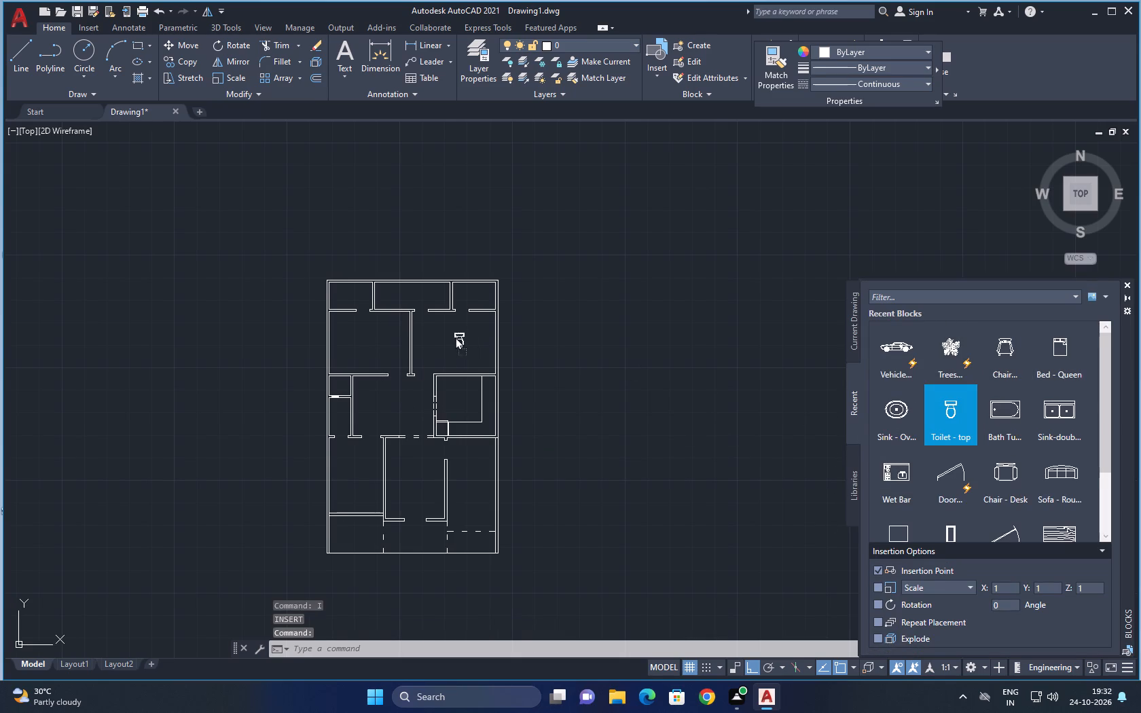
left_click_drag(455, 337, 362, 529)
left_click_drag(452, 435, 360, 583)
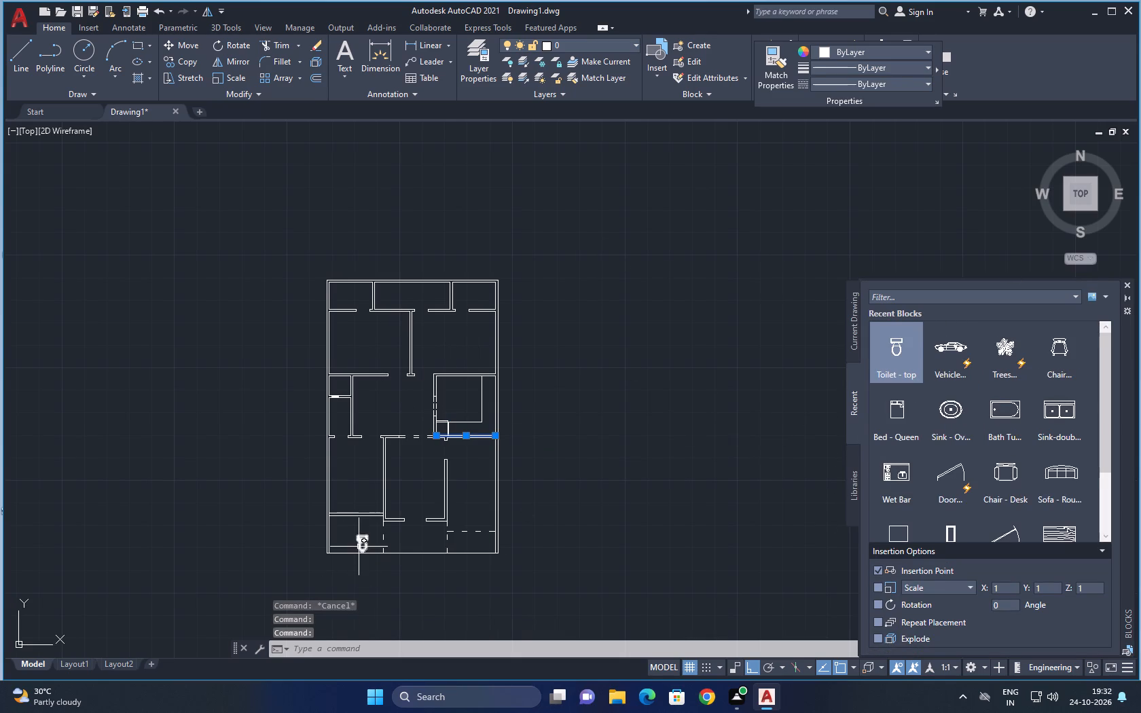
With Ortho off, move the toilet into the small upper toilet room on the plan's left side, against its top wall.
scroll(359, 546, "up", 1)
left_click(359, 546)
type("M")
key("space")
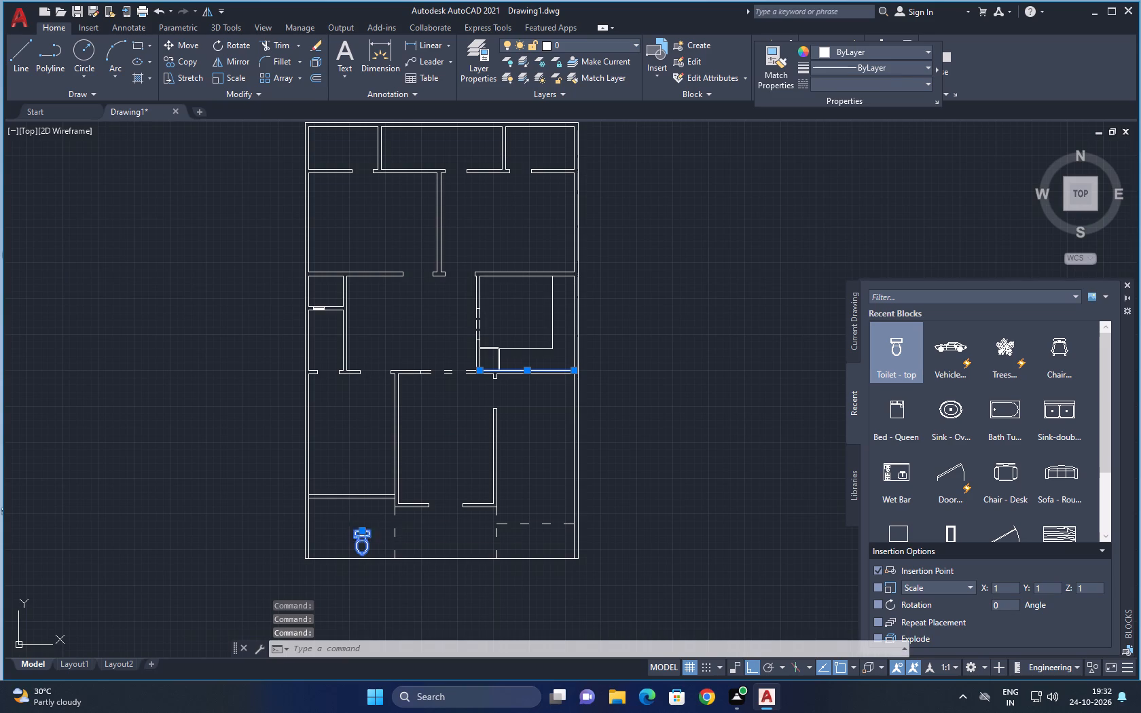
left_click(359, 524)
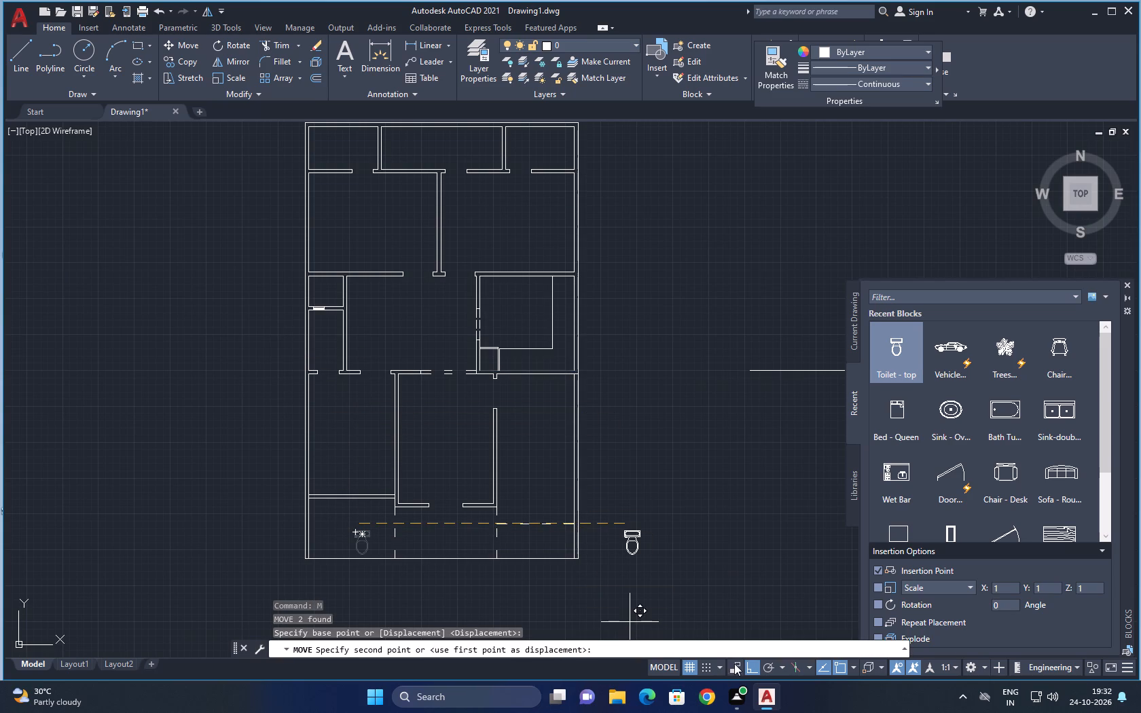
key("F8")
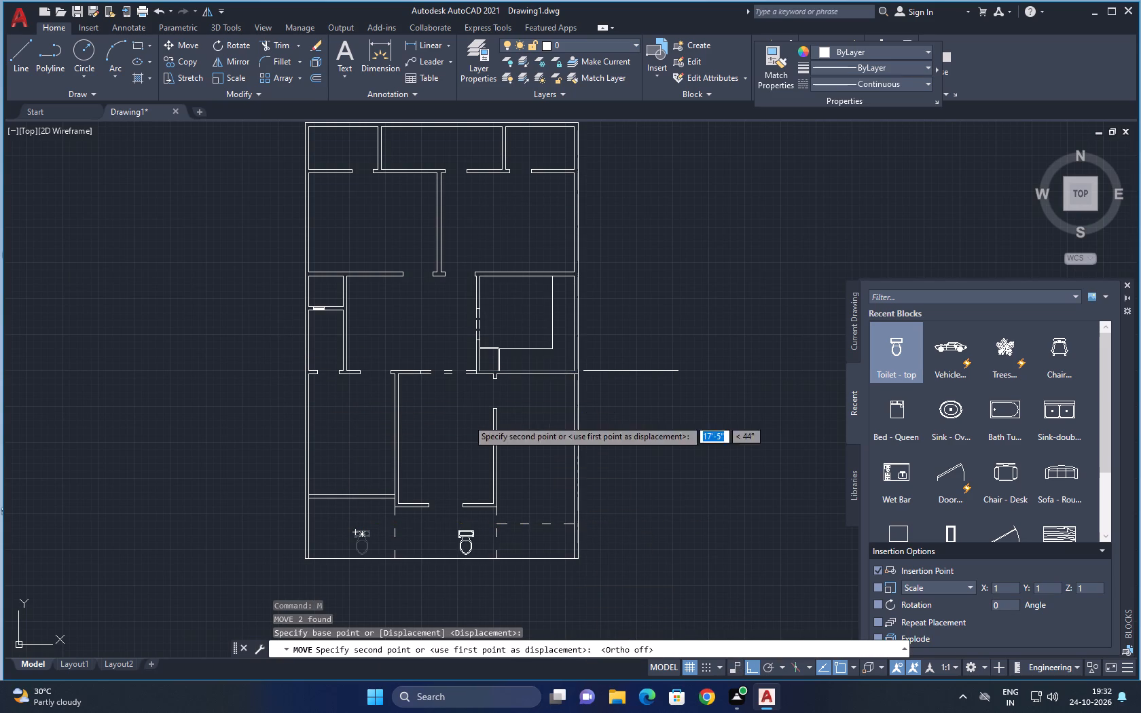
scroll(323, 276, "up", 2)
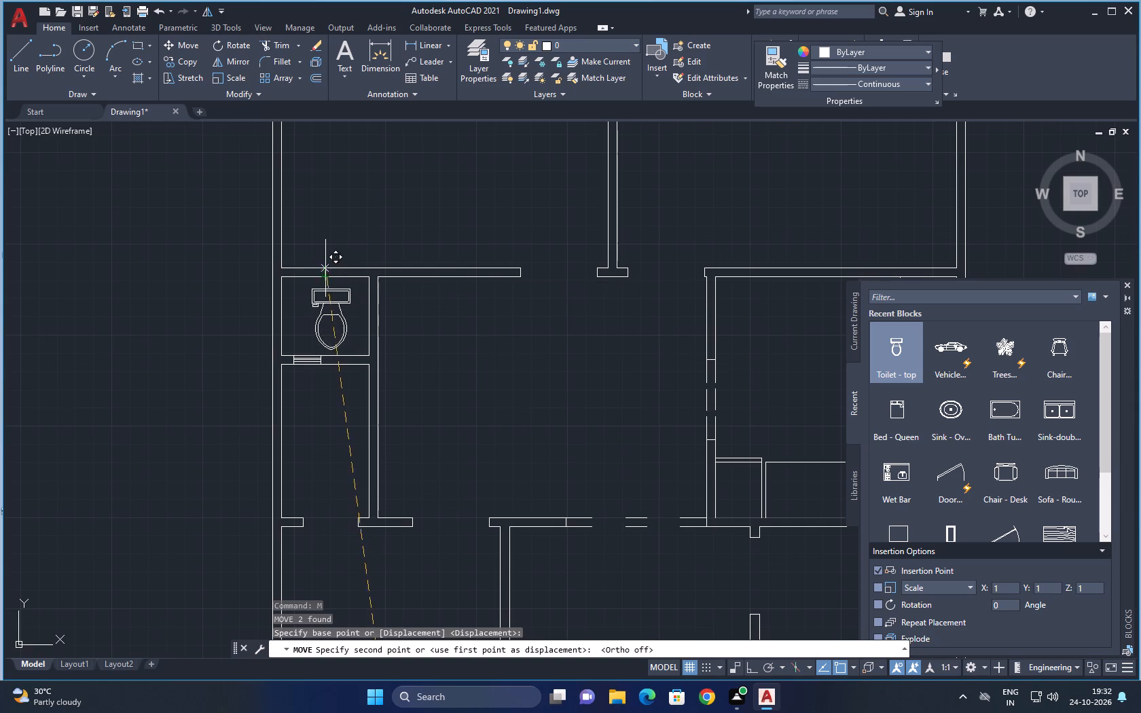
left_click(331, 259)
Move the toilet into the room below, placing its tank against the top wall beside the window opening.
scroll(401, 367, "down", 2)
middle_click_drag(503, 410, 322, 431)
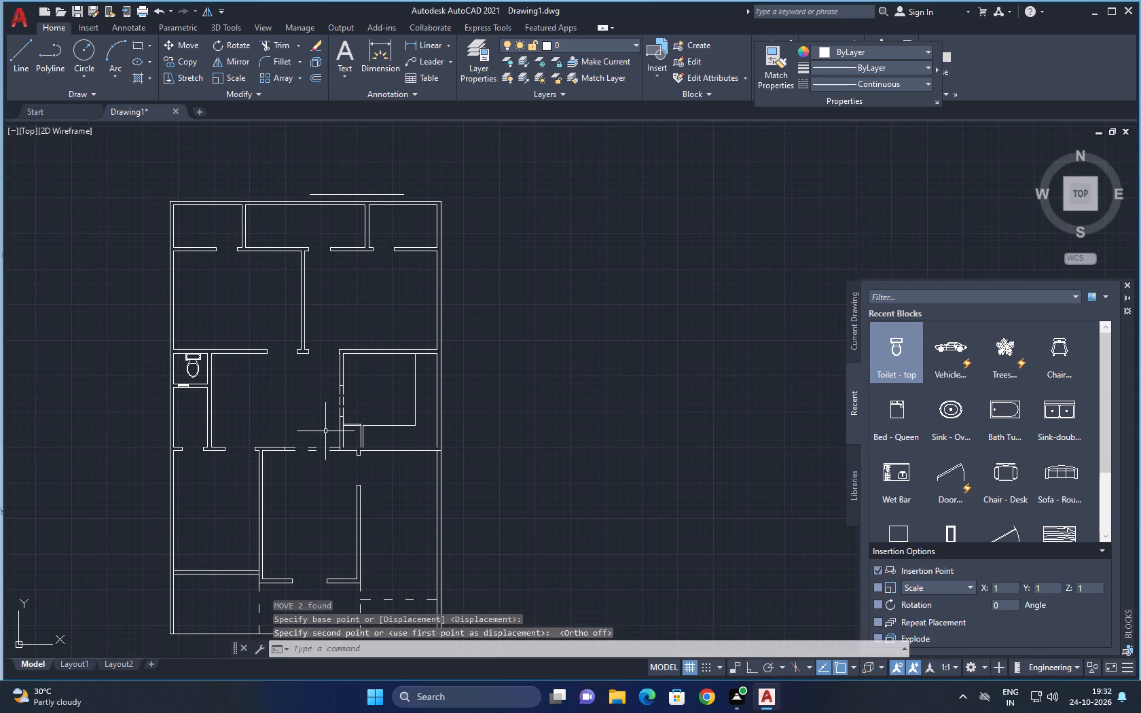
left_click(195, 371)
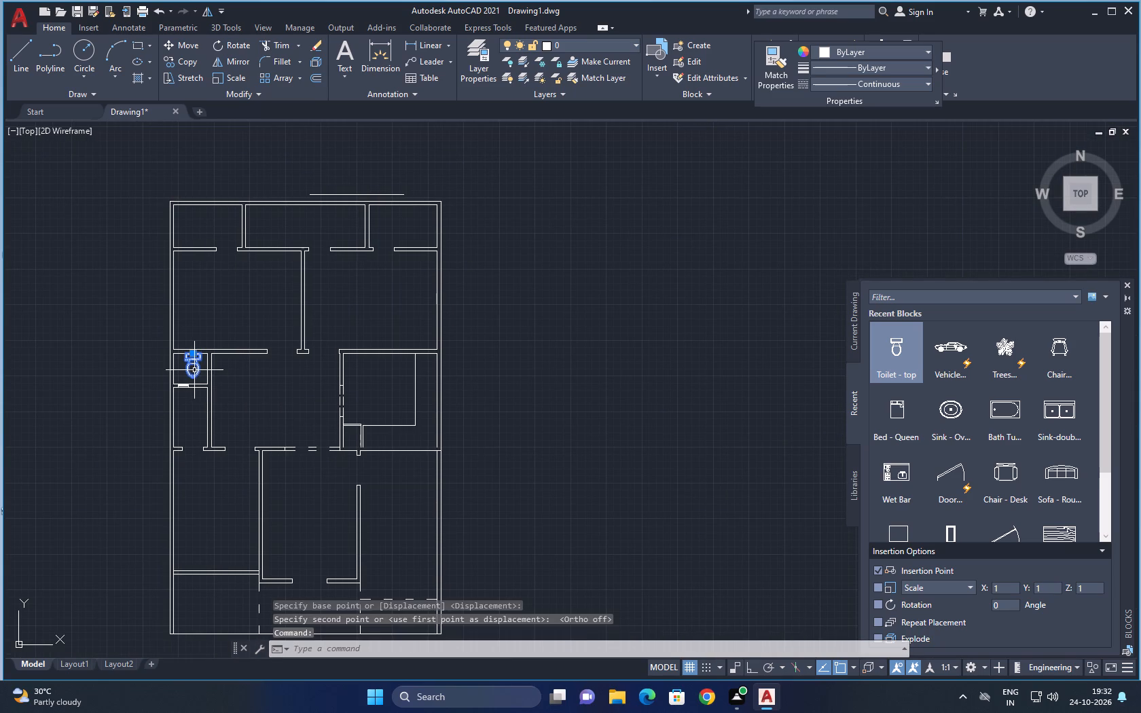
type("M")
key("space")
scroll(194, 353, "up", 1)
left_click(194, 352)
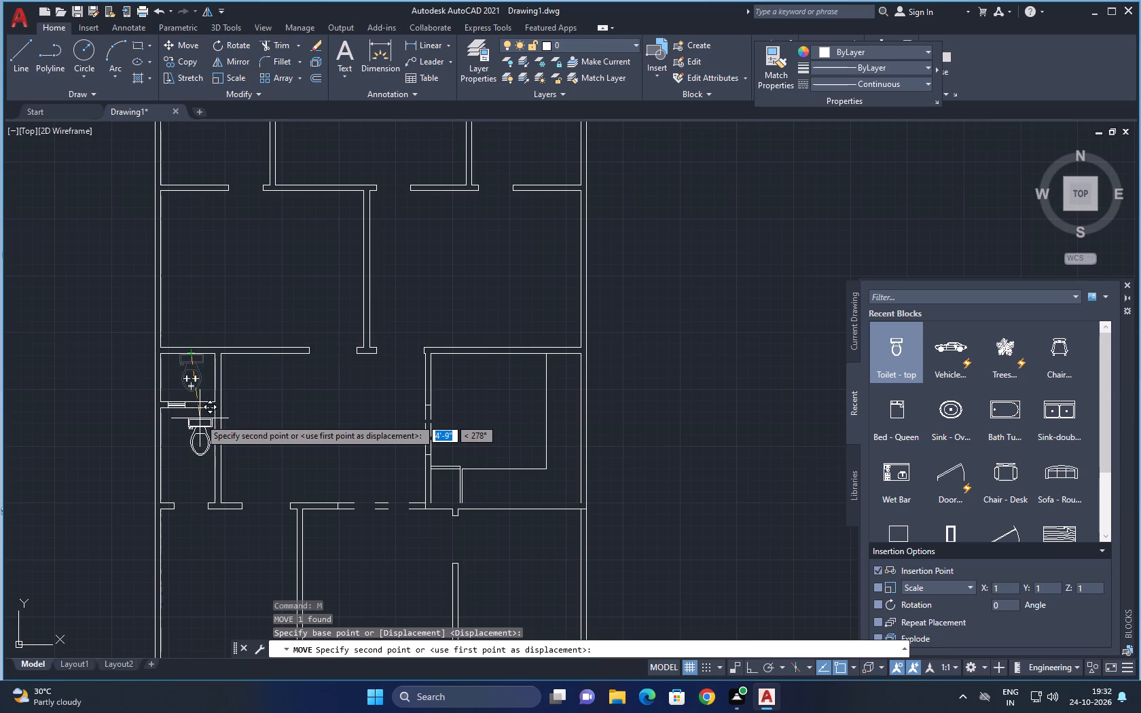
scroll(199, 408, "up", 3)
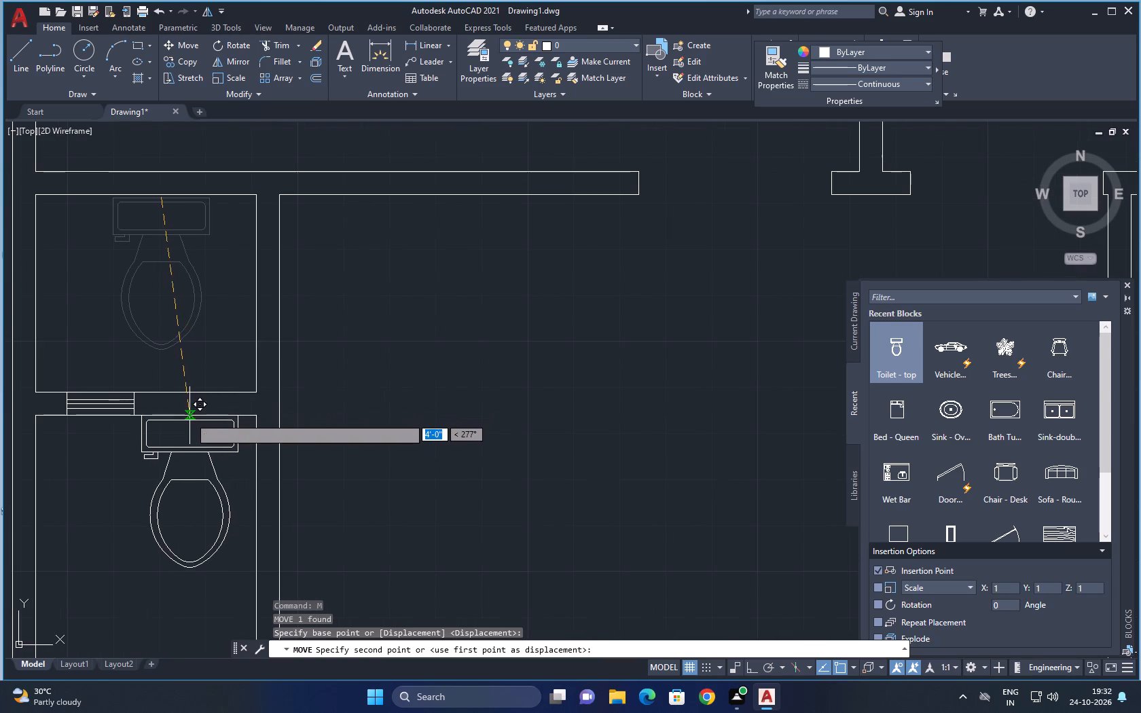
left_click(189, 417)
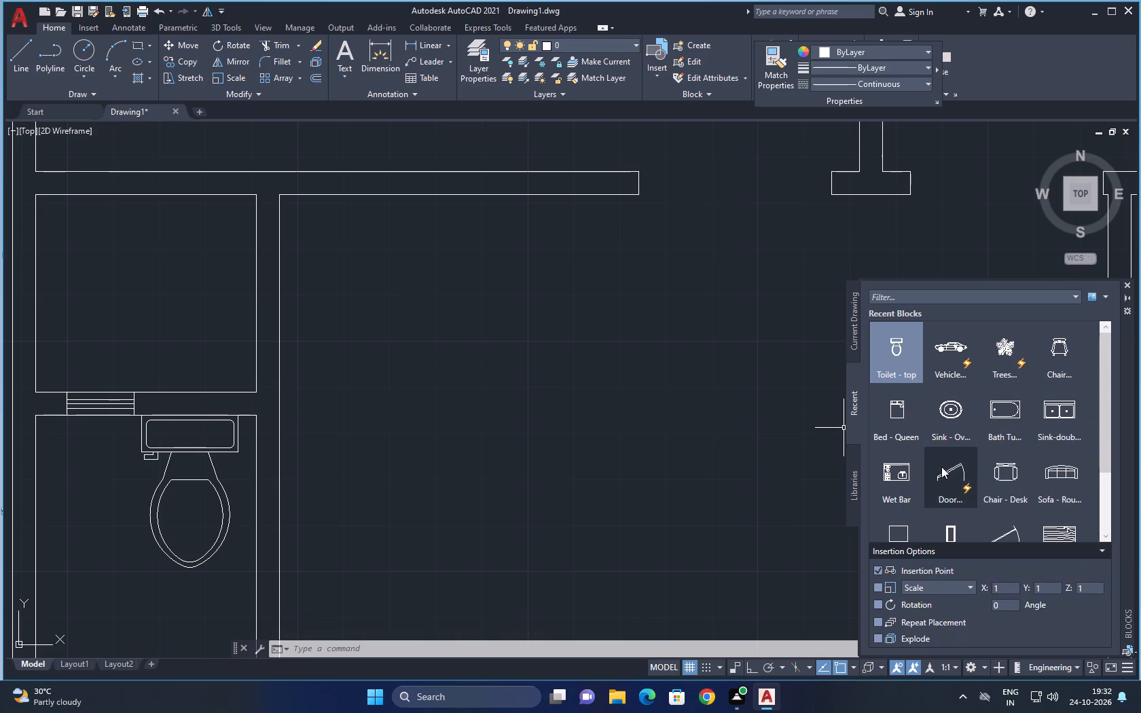
Insert the dynamic door block into the open area beside the toilet room and close the block palette.
left_click_drag(941, 467, 606, 464)
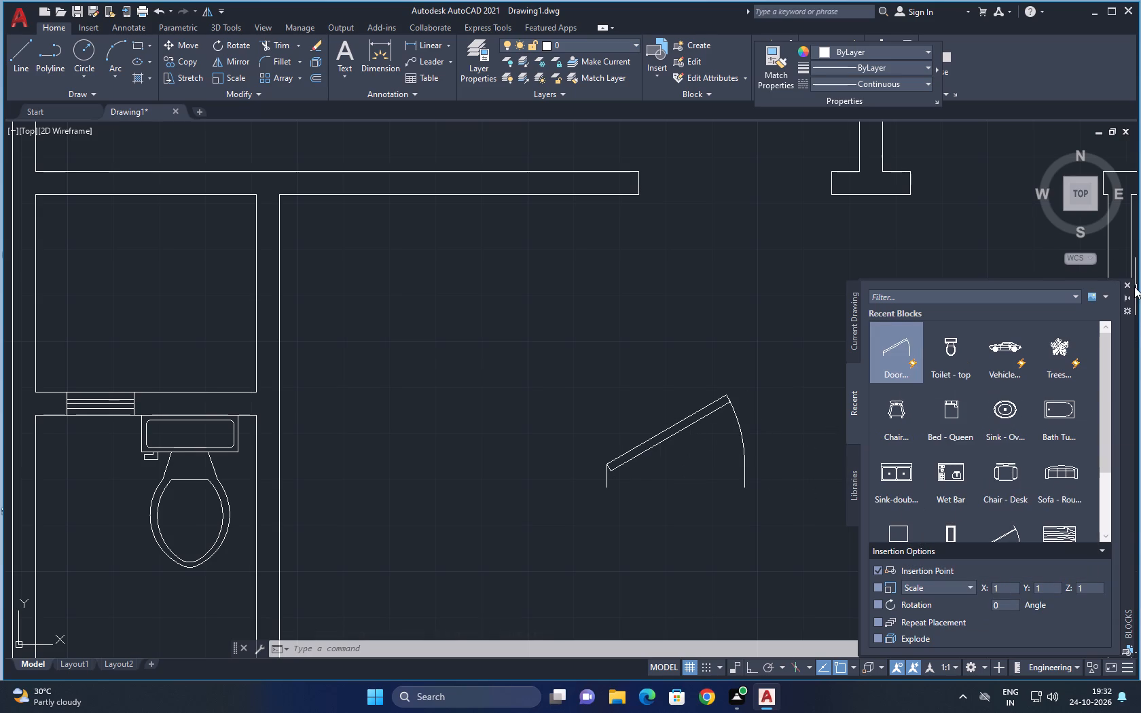
left_click(1129, 287)
Set the inserted door block's swing to Open 90º.
scroll(871, 358, "down", 3)
left_click_drag(832, 413, 825, 405)
left_click(805, 379)
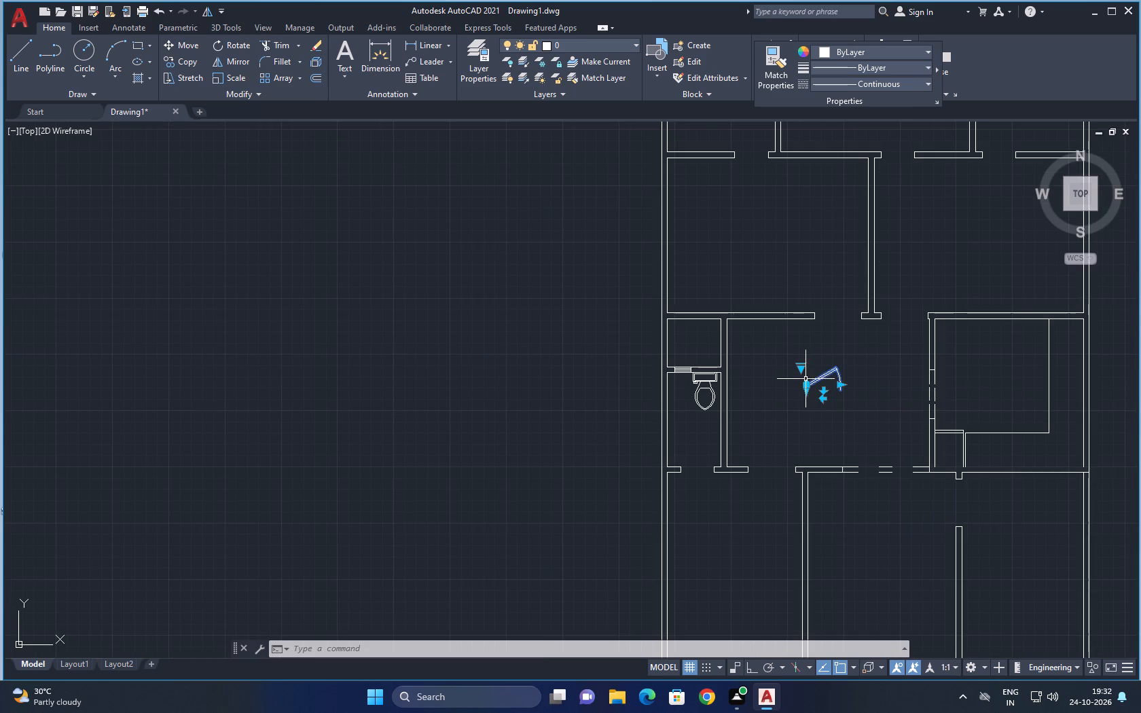
left_click(801, 366)
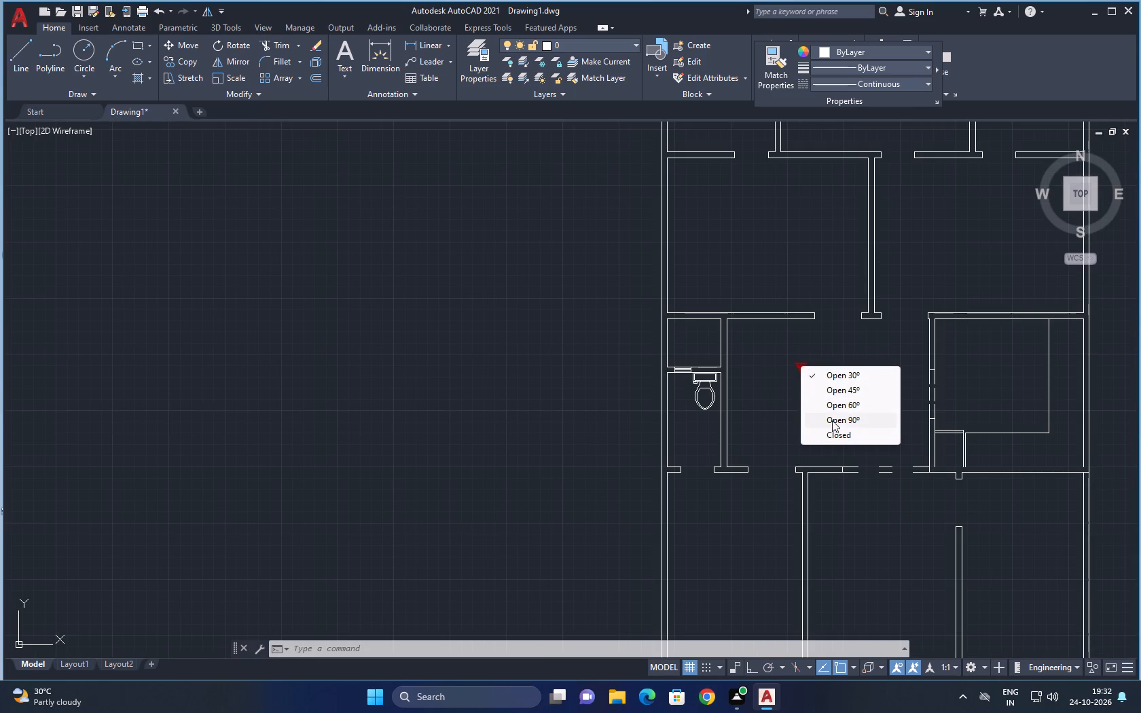
left_click(840, 416)
key("Escape")
left_click(821, 369)
left_click(799, 367)
Move the door to the left jamb of the opening in the top-left room's bottom wall.
middle_click_drag(827, 444, 821, 445)
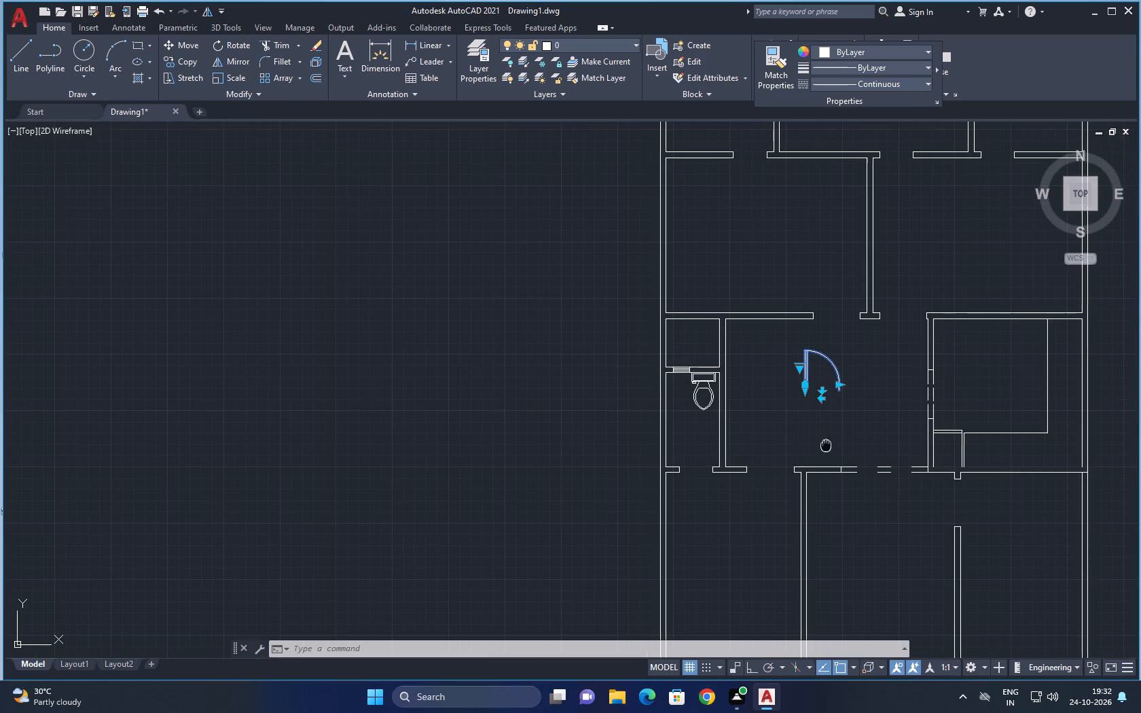
middle_click_drag(821, 445, 771, 456)
key("m")
key("space")
left_click(753, 404)
middle_click_drag(776, 381, 739, 572)
scroll(780, 421, "down", 1)
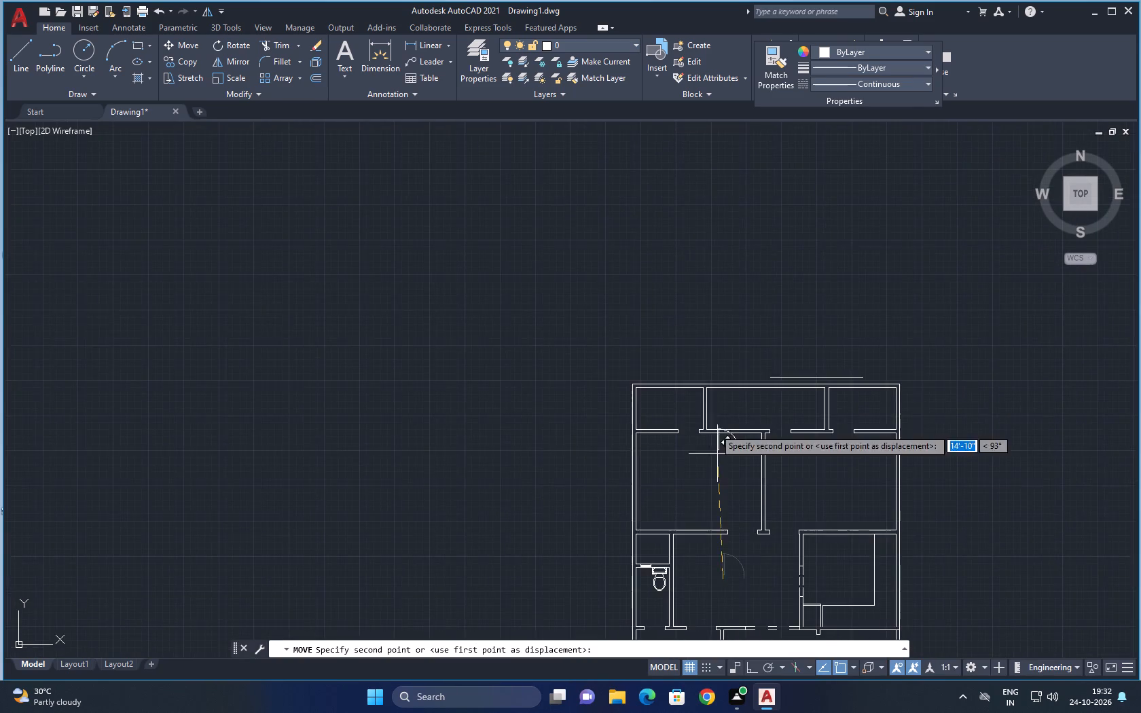
scroll(692, 426, "up", 2)
left_click(652, 445)
key("Escape")
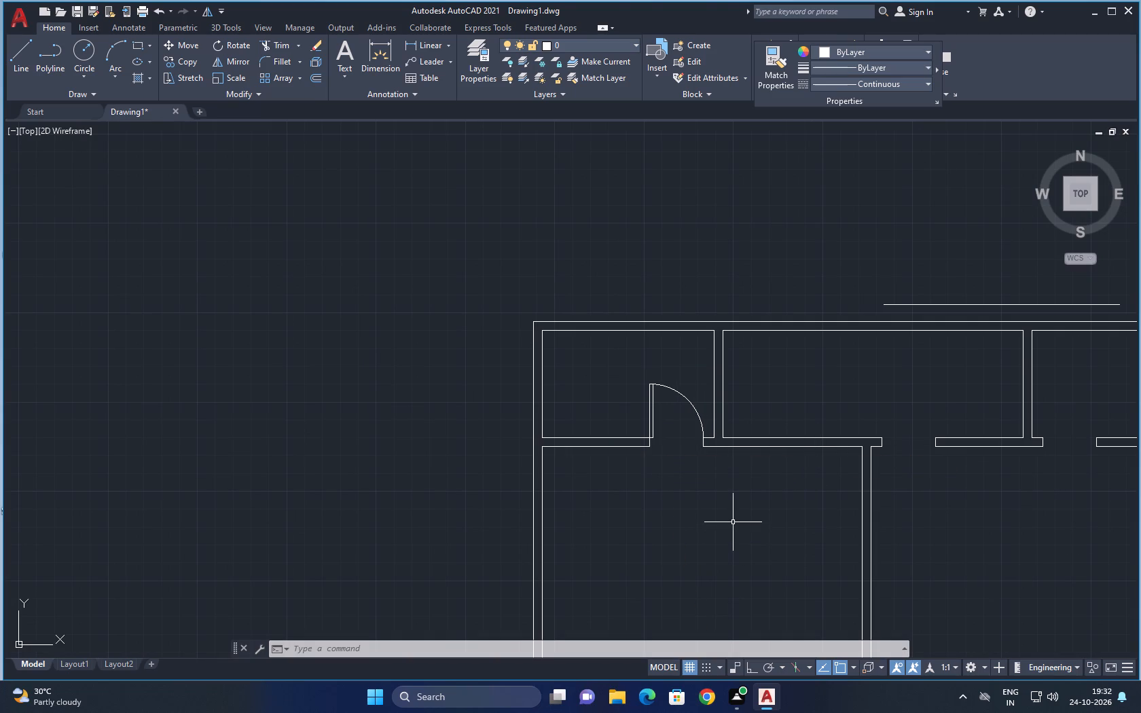
With Ortho on, mirror the door about a vertical line through its hinge corner, keeping the original.
left_click(661, 412)
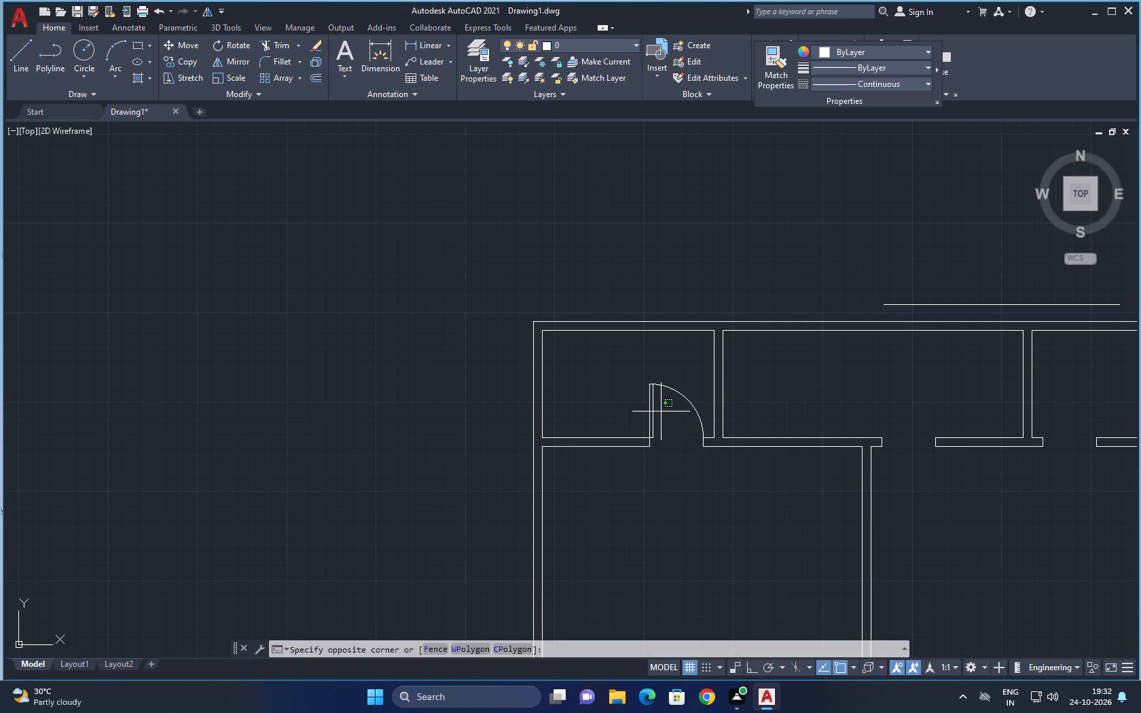
left_click(640, 403)
type("MI")
key("space")
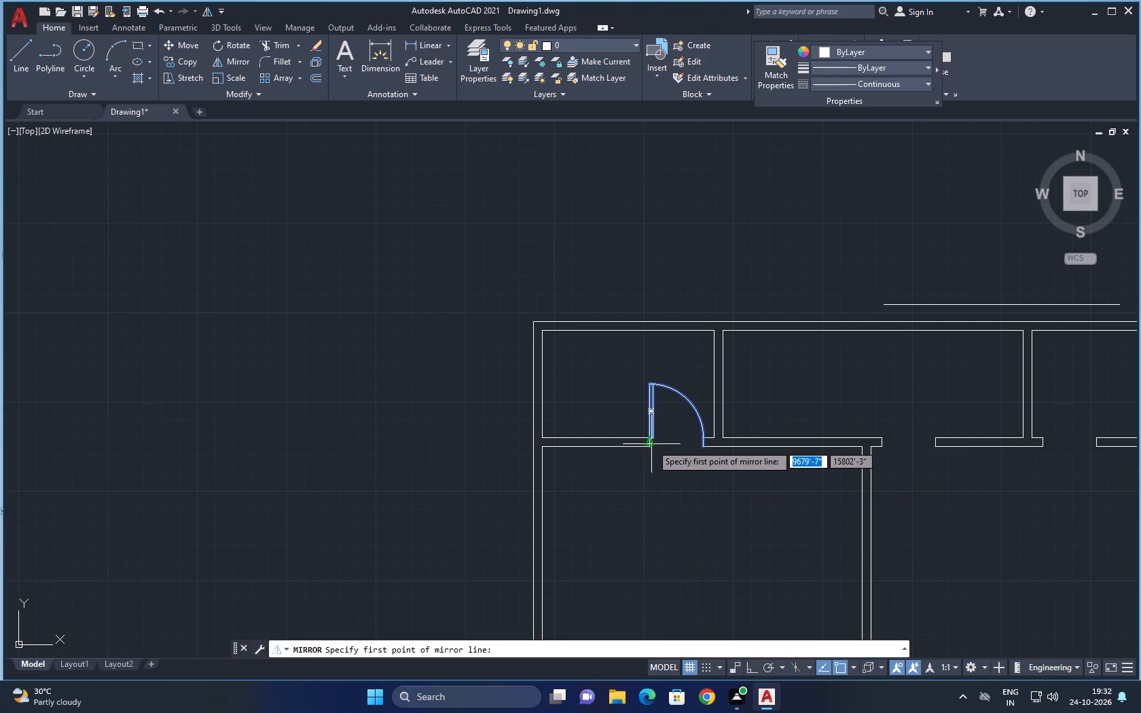
left_click(649, 452)
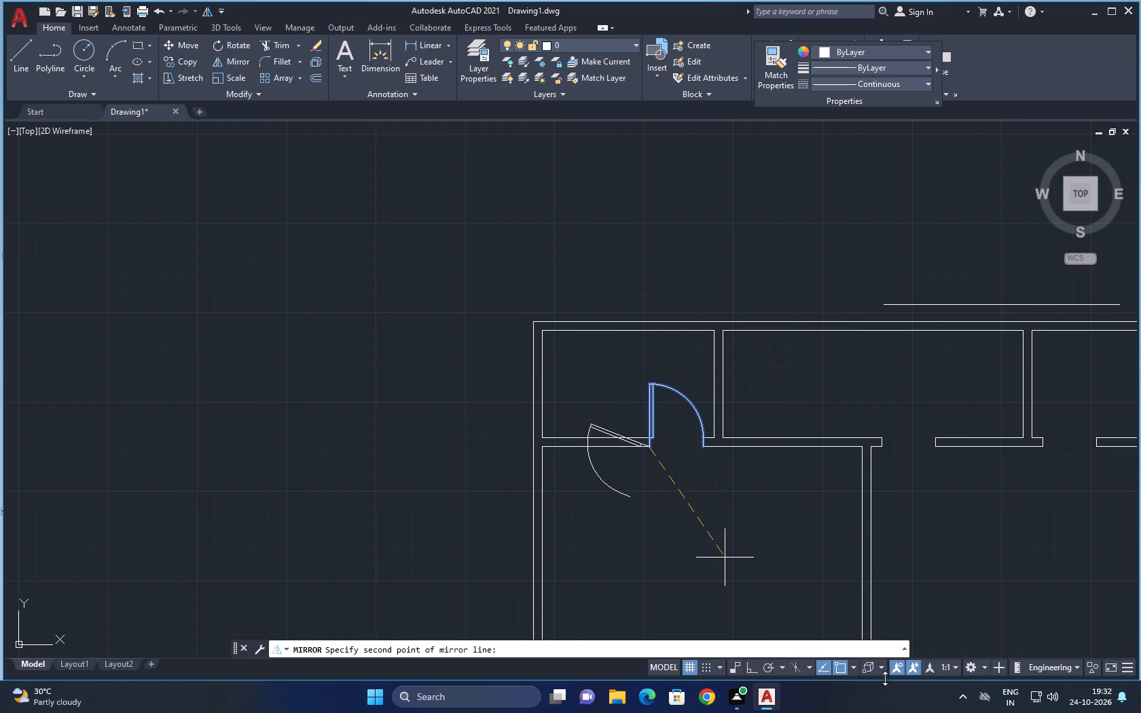
key("F8")
left_click(642, 294)
left_click_drag(674, 342, 642, 294)
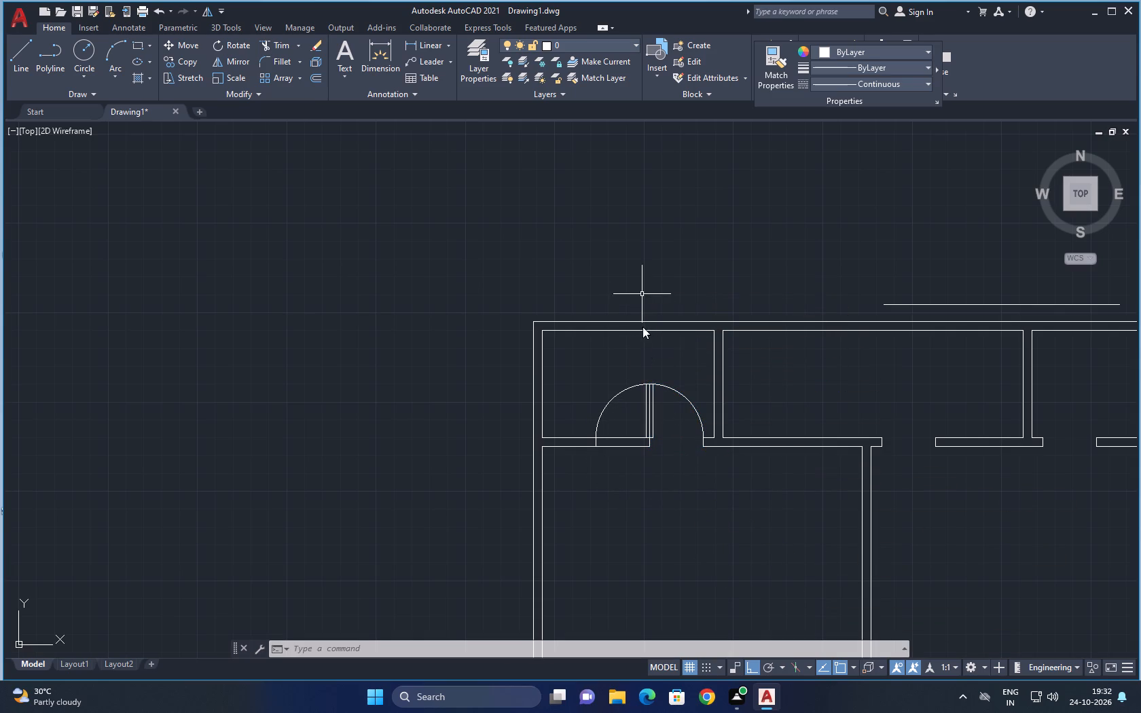
Delete the original door to the right of the mirror line.
left_click(676, 392)
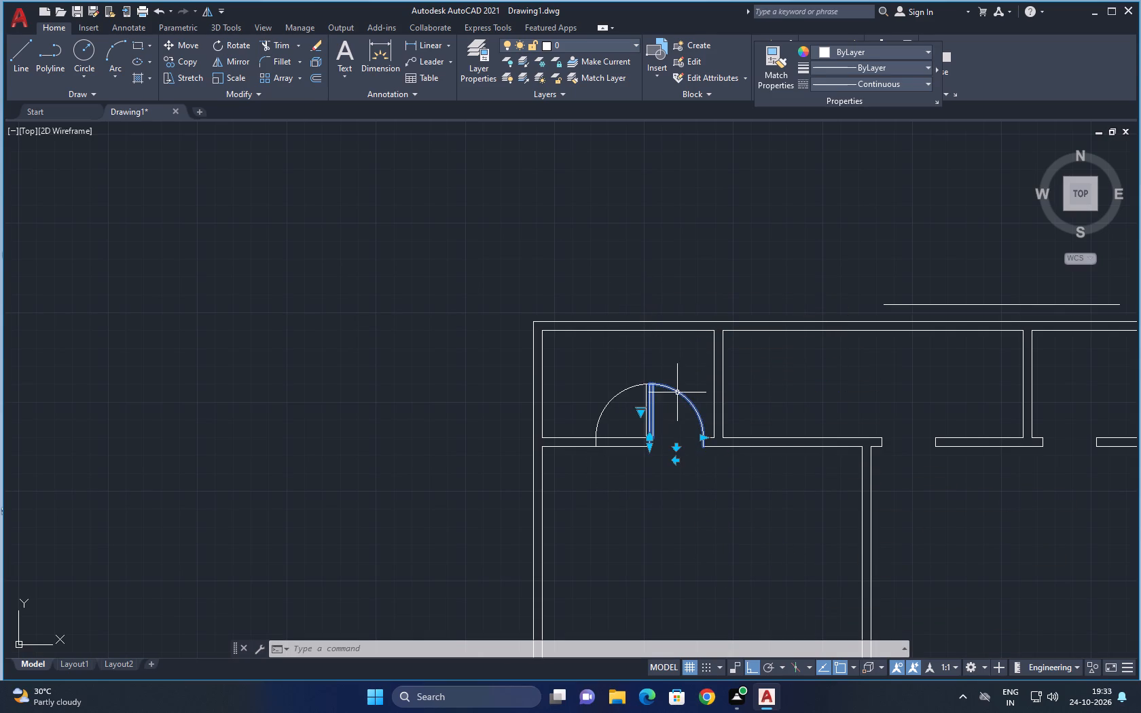
key("Delete")
Move the mirrored door by its hinge corner to the right jamb of the top-left room's opening.
left_click(661, 388)
left_click(645, 386)
key("comma")
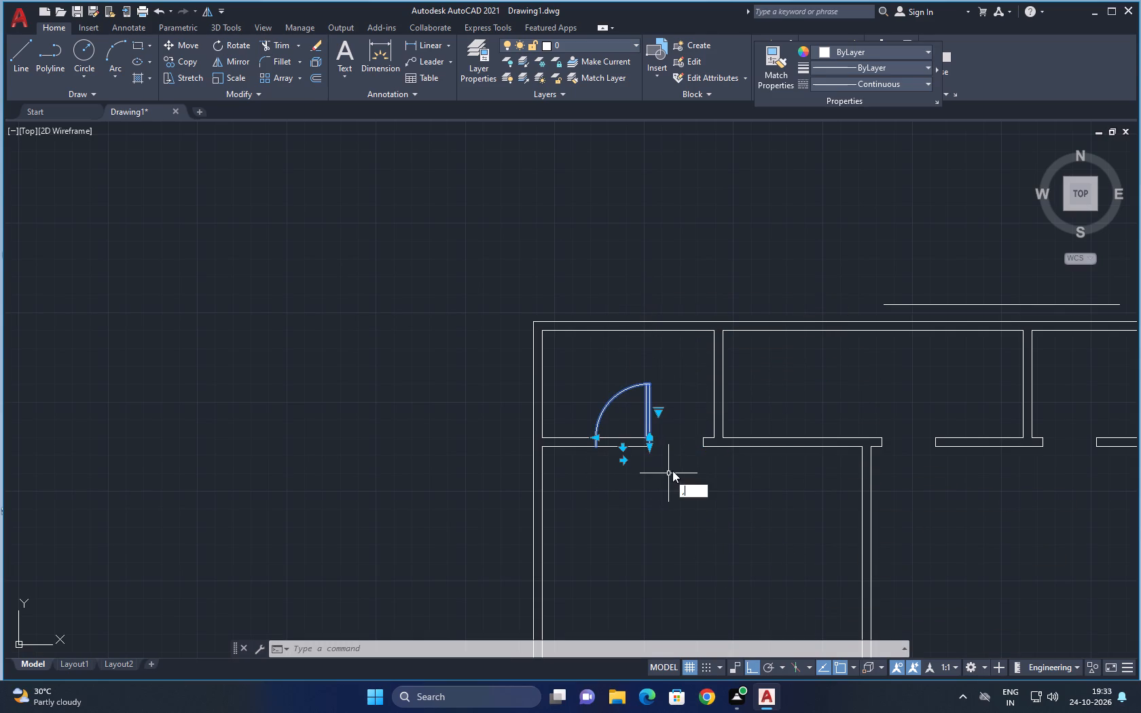
key("BackSpace")
key("m")
key("space")
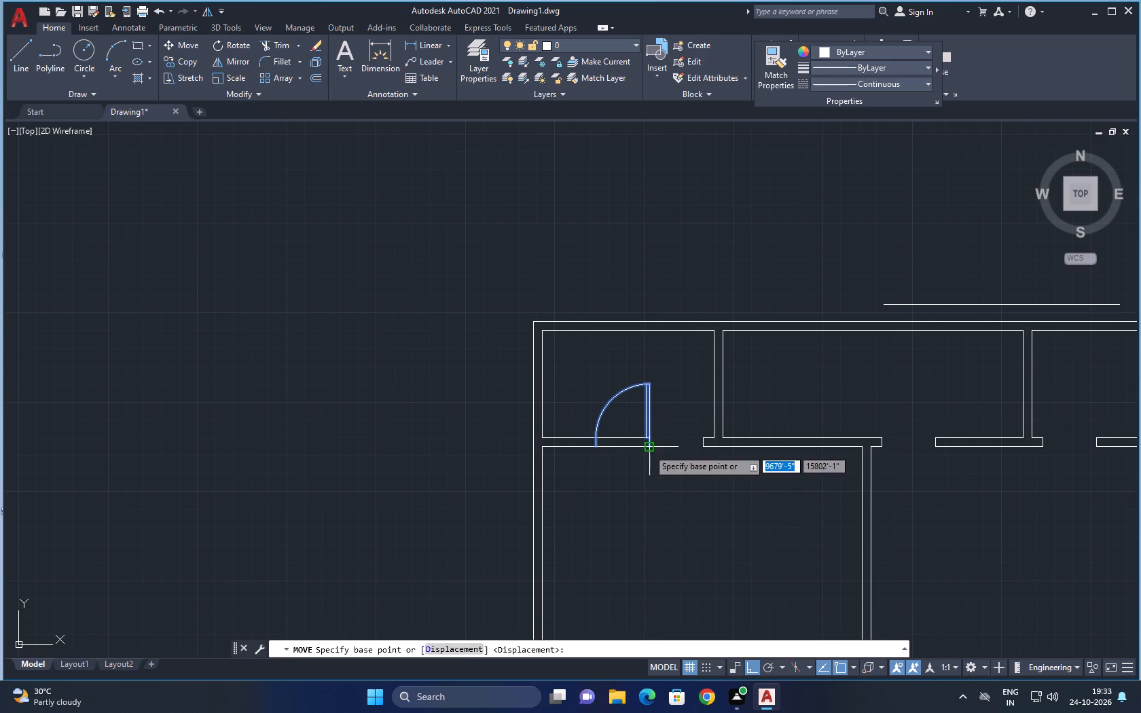
left_click(647, 447)
left_click(706, 450)
middle_click_drag(727, 515, 686, 508)
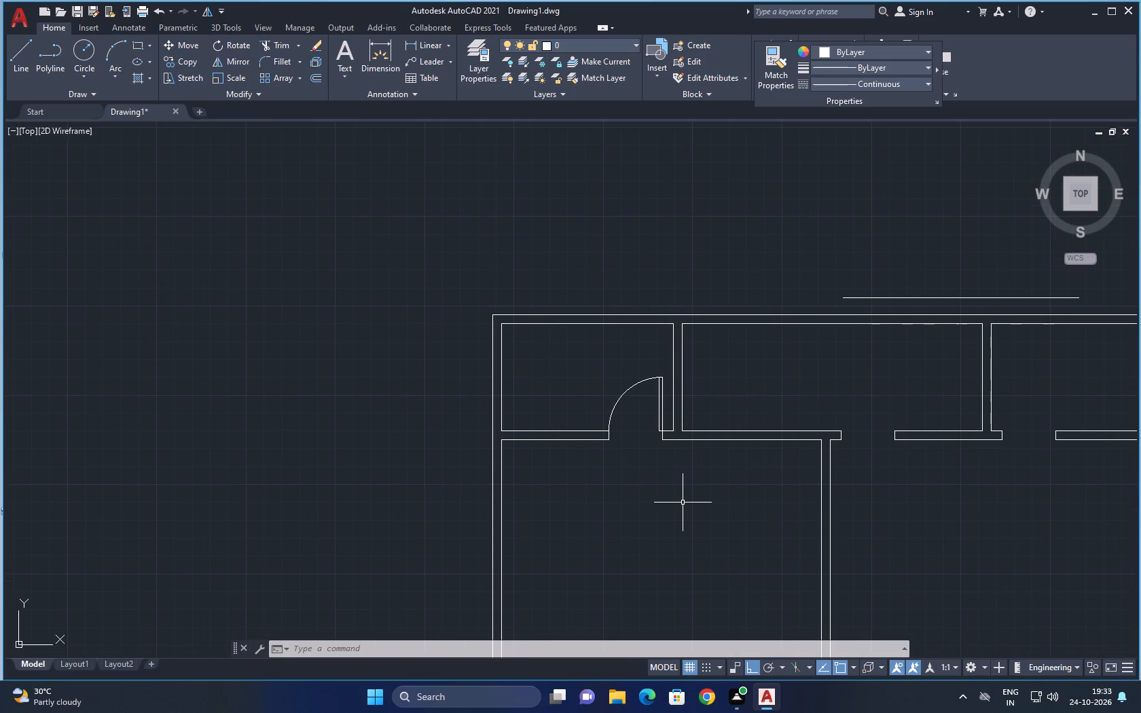
Copy the door from its hinge corner to the right jamb of the top-right room's opening.
scroll(668, 416, "up", 1)
left_click(664, 408)
left_click(629, 390)
key("c")
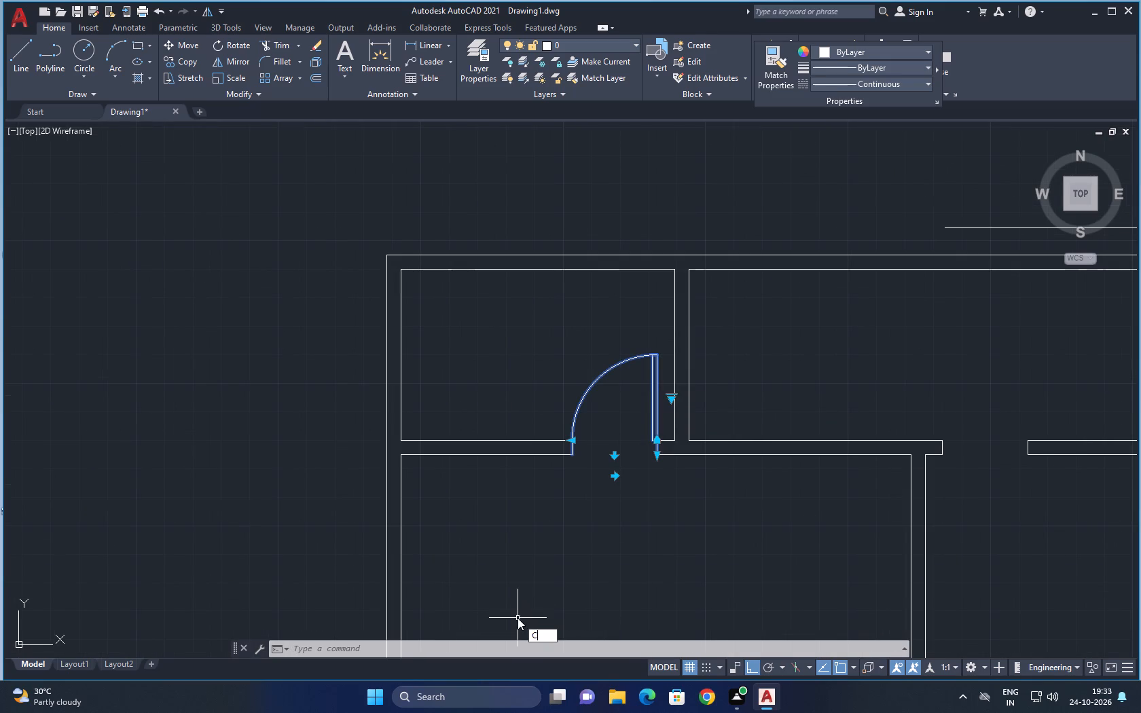
key("o")
key("p")
key("space")
left_click(659, 457)
scroll(715, 477, "up", 1)
scroll(715, 477, "down", 2)
middle_click_drag(764, 486, 748, 486)
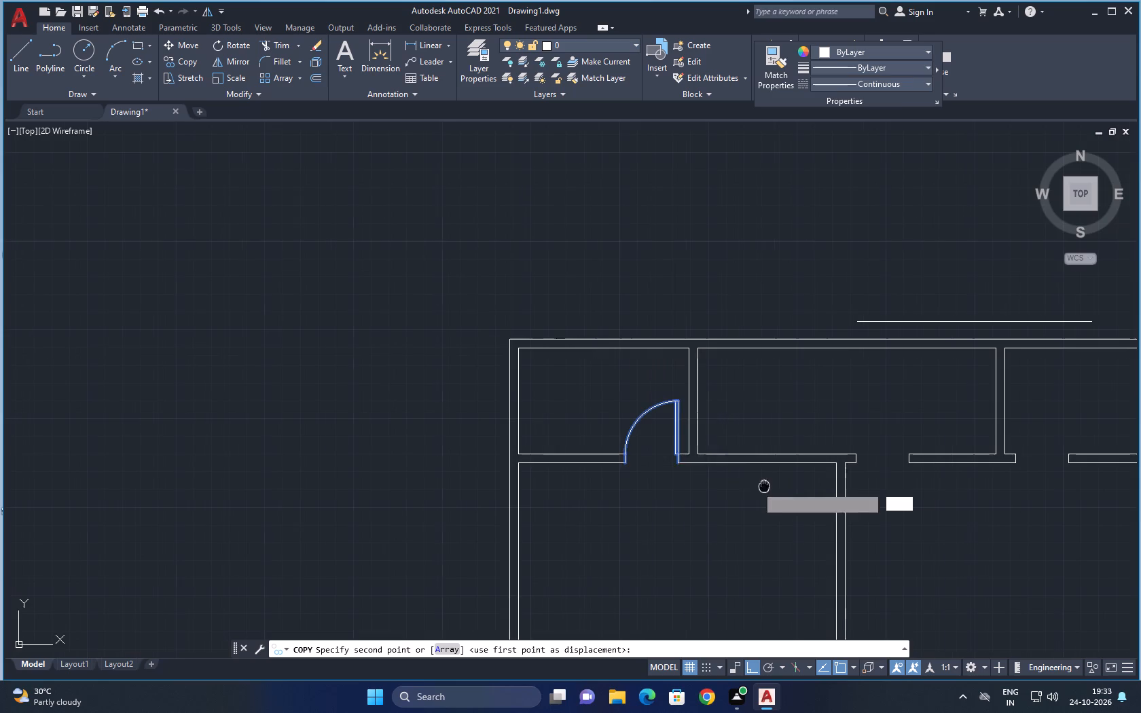
middle_click_drag(748, 486, 577, 488)
scroll(899, 441, "up", 1)
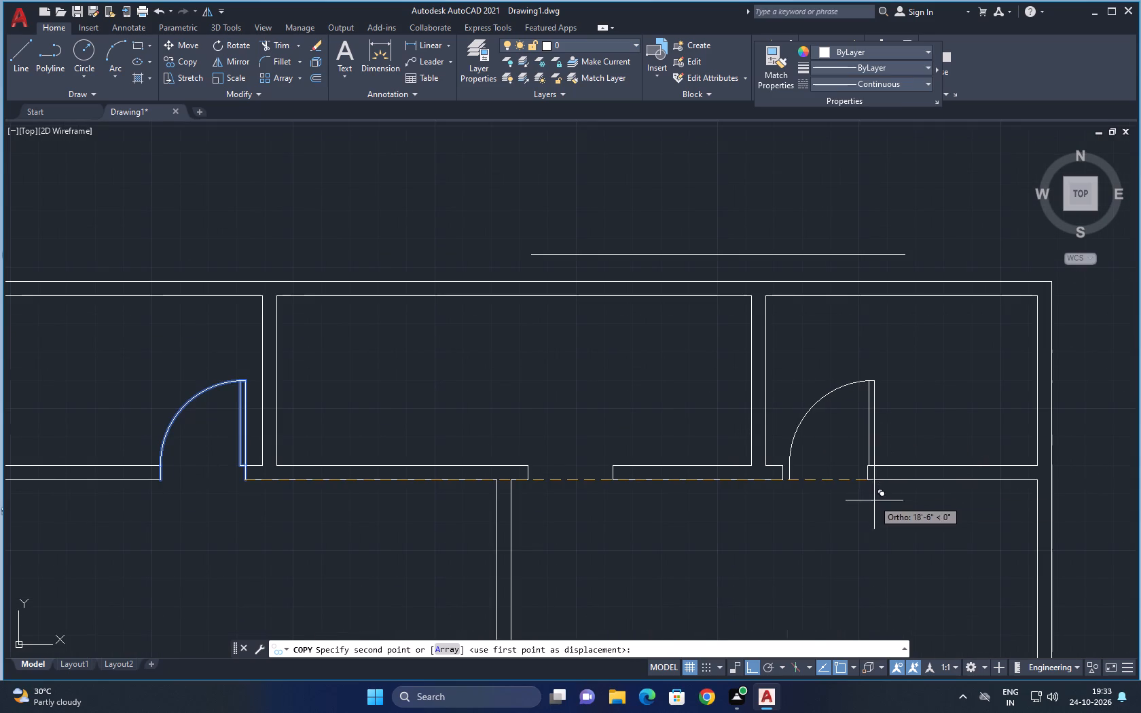
left_click(867, 481)
key("Escape")
Mirror the top-right room's door about a vertical line through its hinge corner, erasing the original.
left_click(875, 439)
left_click(854, 422)
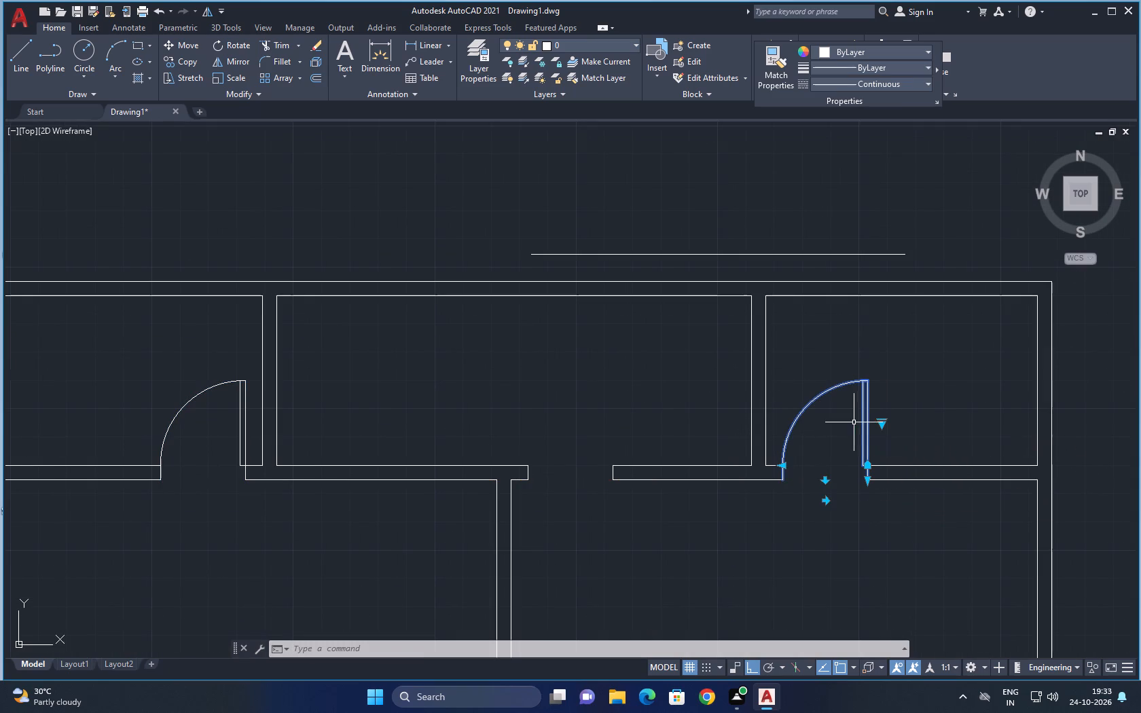
key("m")
key("i")
key("space")
left_click(862, 483)
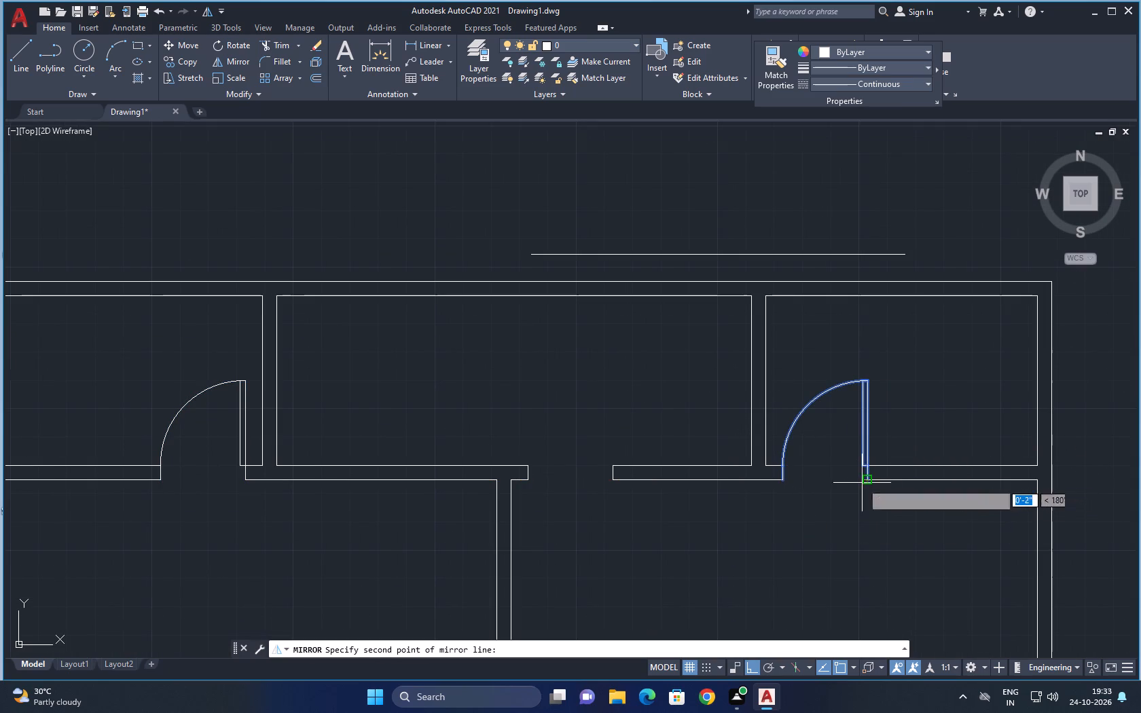
left_click(852, 354)
left_click_drag(880, 389, 852, 354)
Move the mirrored door by its hinge corner to the left jamb of the top-right room's opening.
left_click(858, 392)
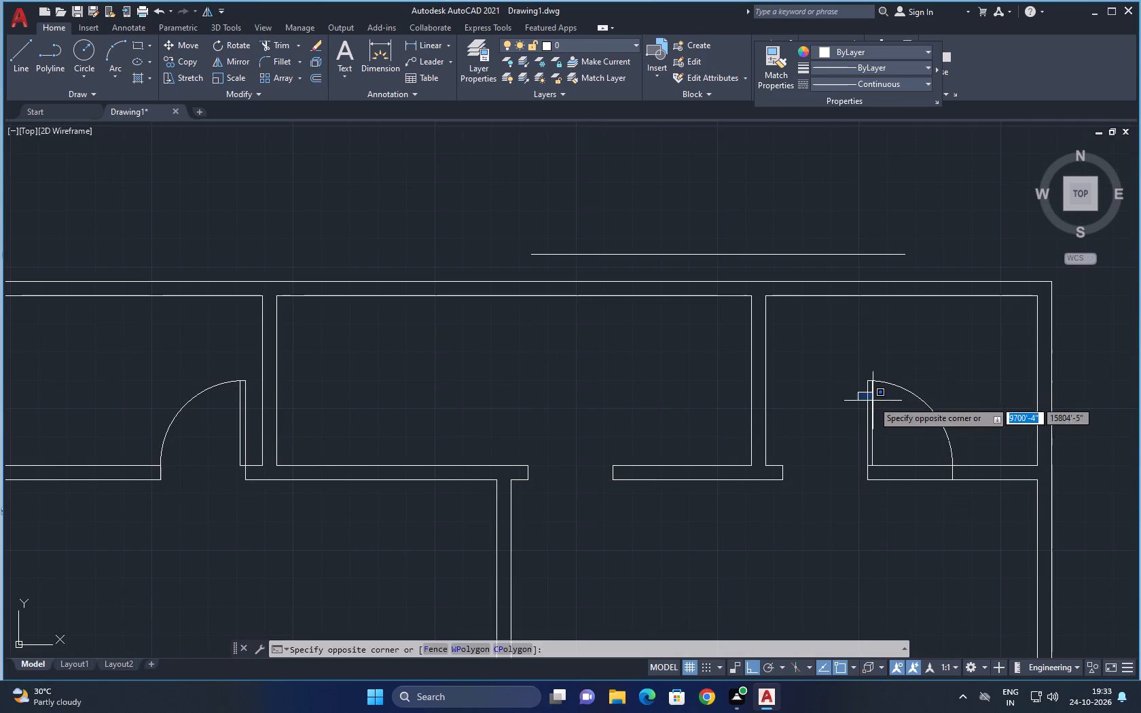
left_click(873, 401)
left_click(873, 418)
left_click(863, 413)
type("M")
key("space")
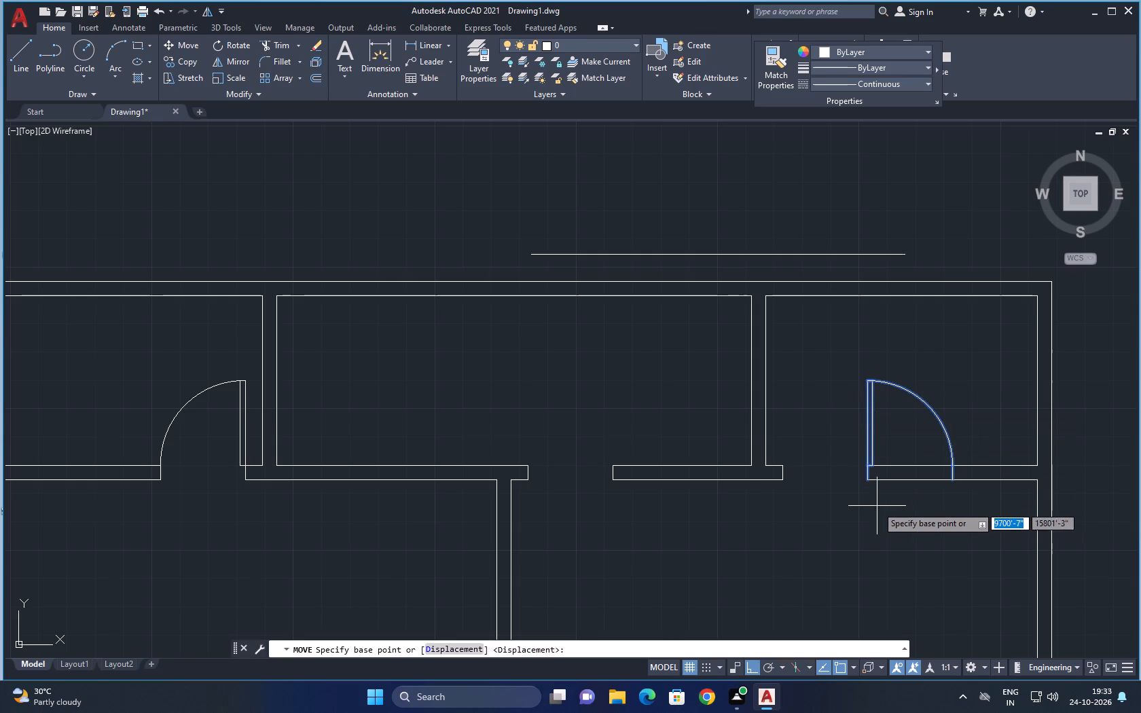
left_click(871, 481)
left_click(784, 481)
Copy the top-right room's door straight down into the open space of the large room below it.
scroll(801, 530, "up", 1)
middle_click_drag(802, 522, 822, 374)
scroll(822, 374, "down", 1)
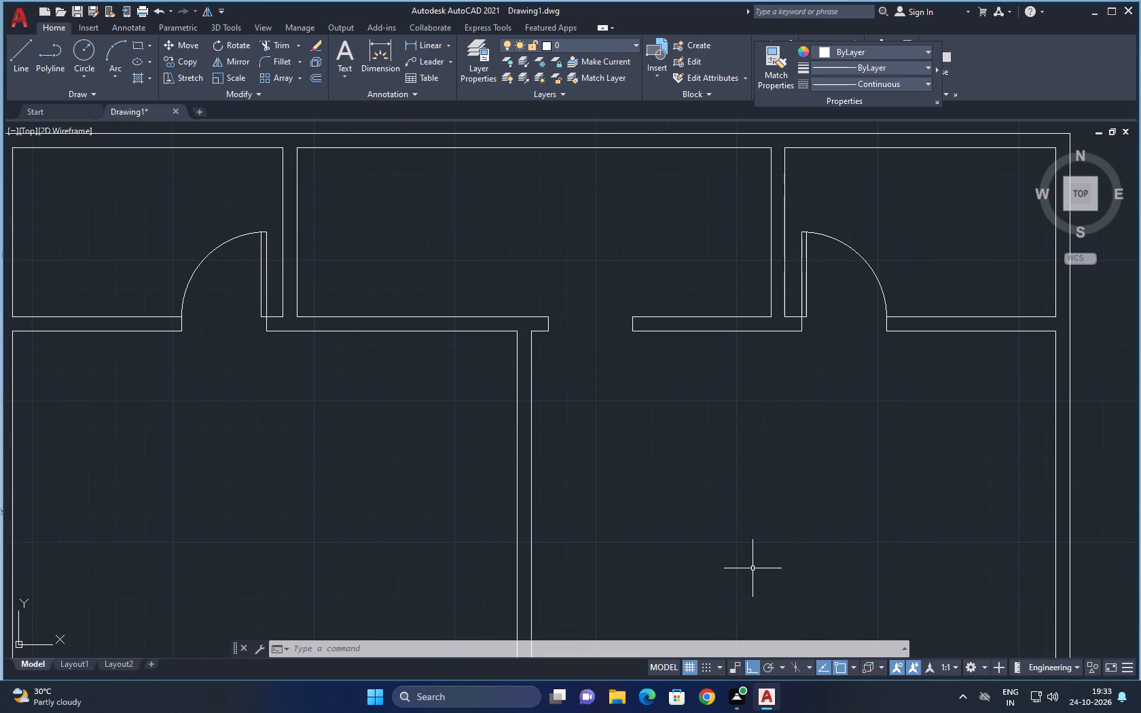
middle_click_drag(587, 445, 600, 466)
scroll(606, 467, "down", 1)
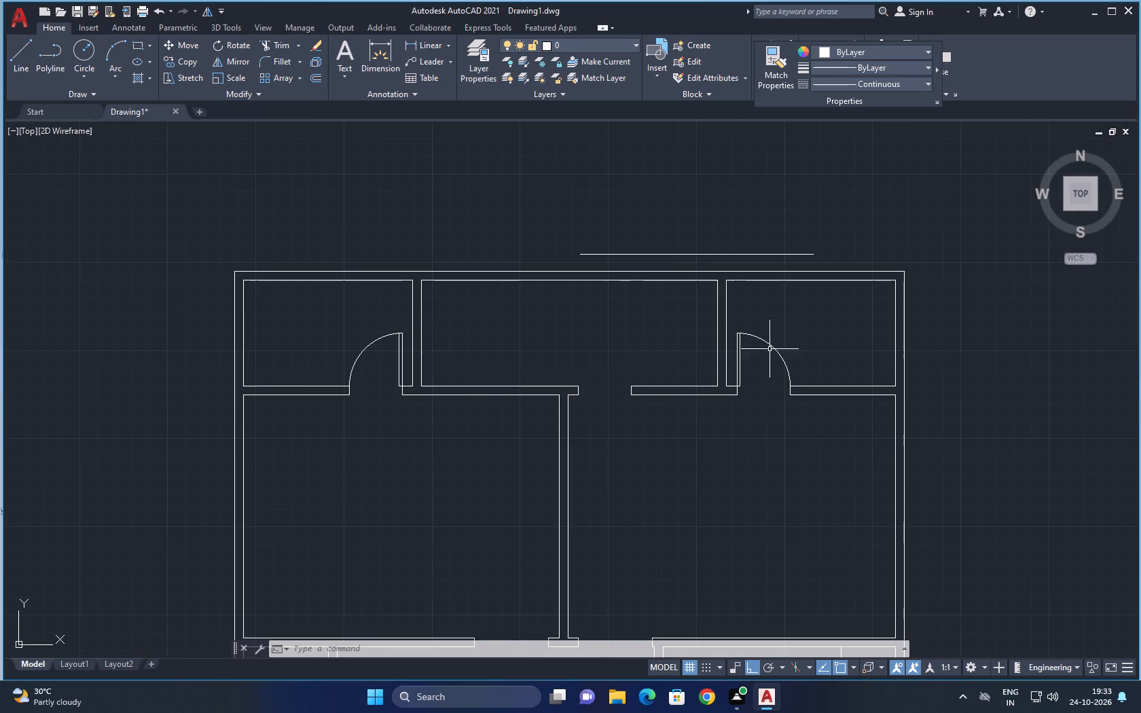
left_click(763, 354)
left_click(733, 327)
key("c")
key("o")
key("p")
key("space")
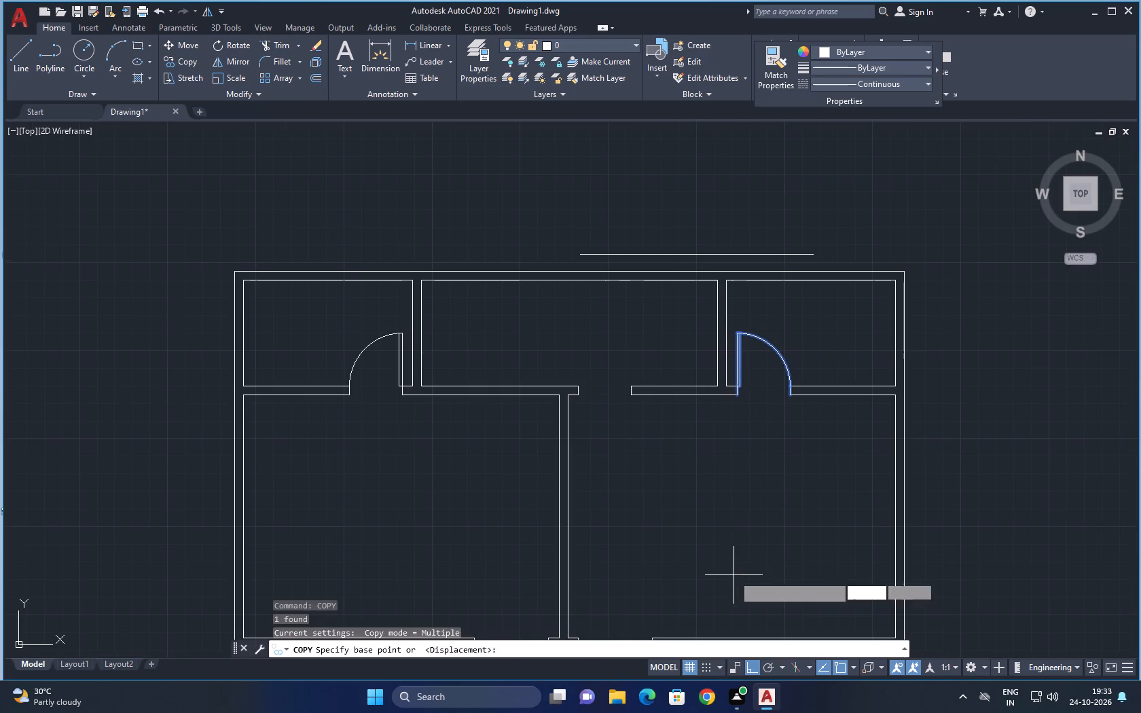
left_click(753, 380)
left_click_drag(732, 534, 736, 528)
key("Escape")
Rotate the copied door 180° about a point near its hinge corner so that it swings downward.
left_click(724, 529)
left_click(748, 517)
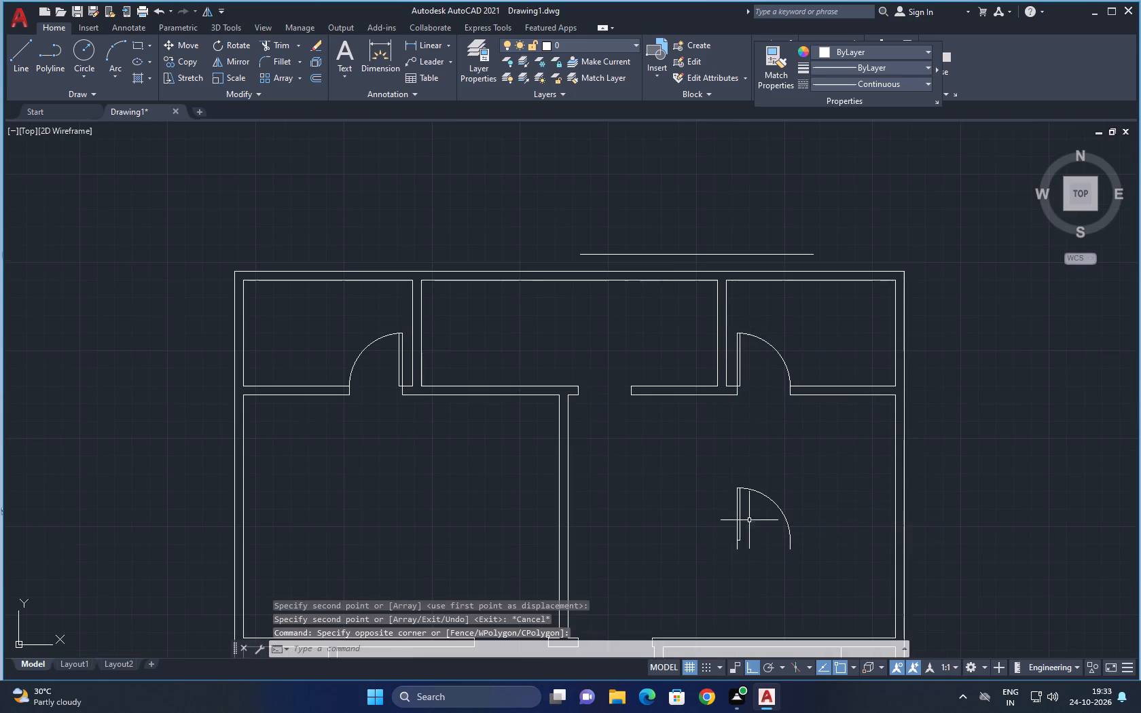
left_click_drag(744, 541, 745, 535)
left_click_drag(737, 519, 732, 511)
key("r")
key("o")
key("space")
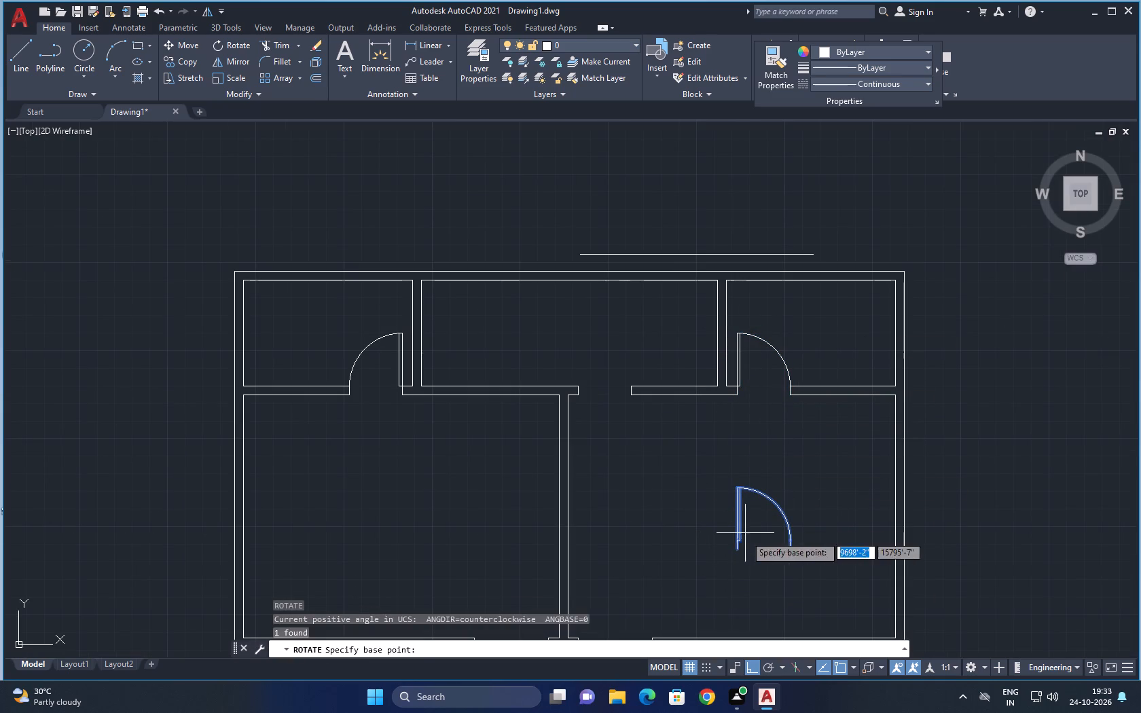
left_click(746, 542)
left_click(683, 530)
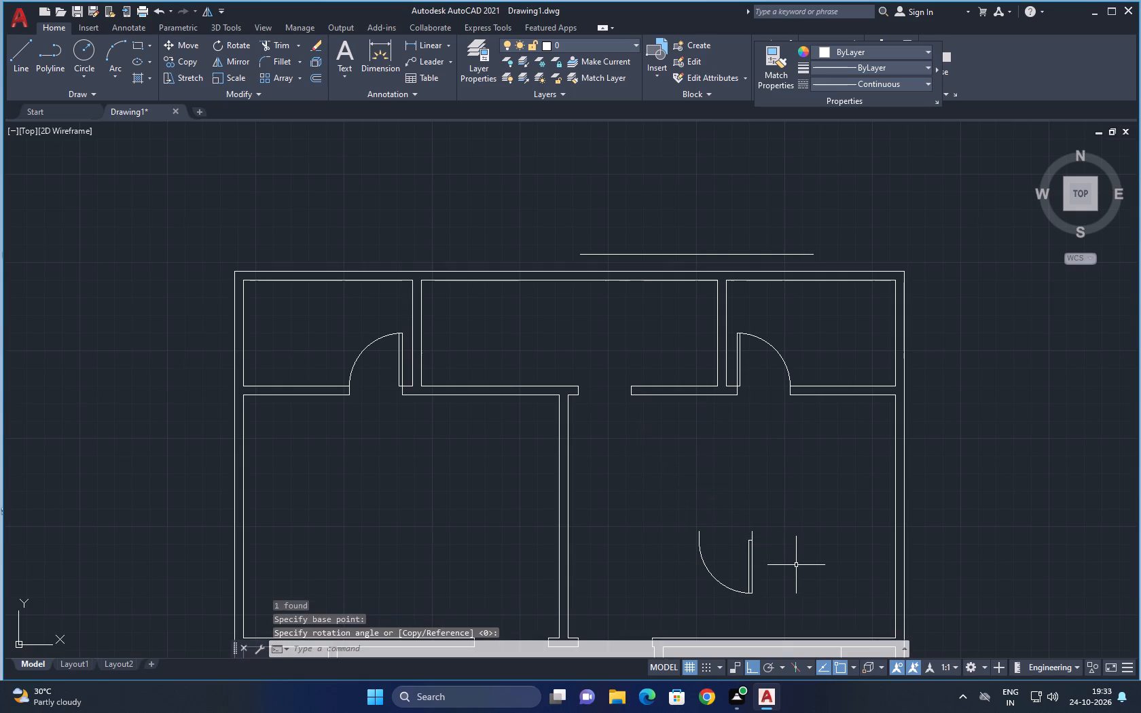
Mirror the rotated door about a vertical line through its hinge corner, erasing the original.
left_click_drag(776, 569, 770, 569)
left_click(732, 553)
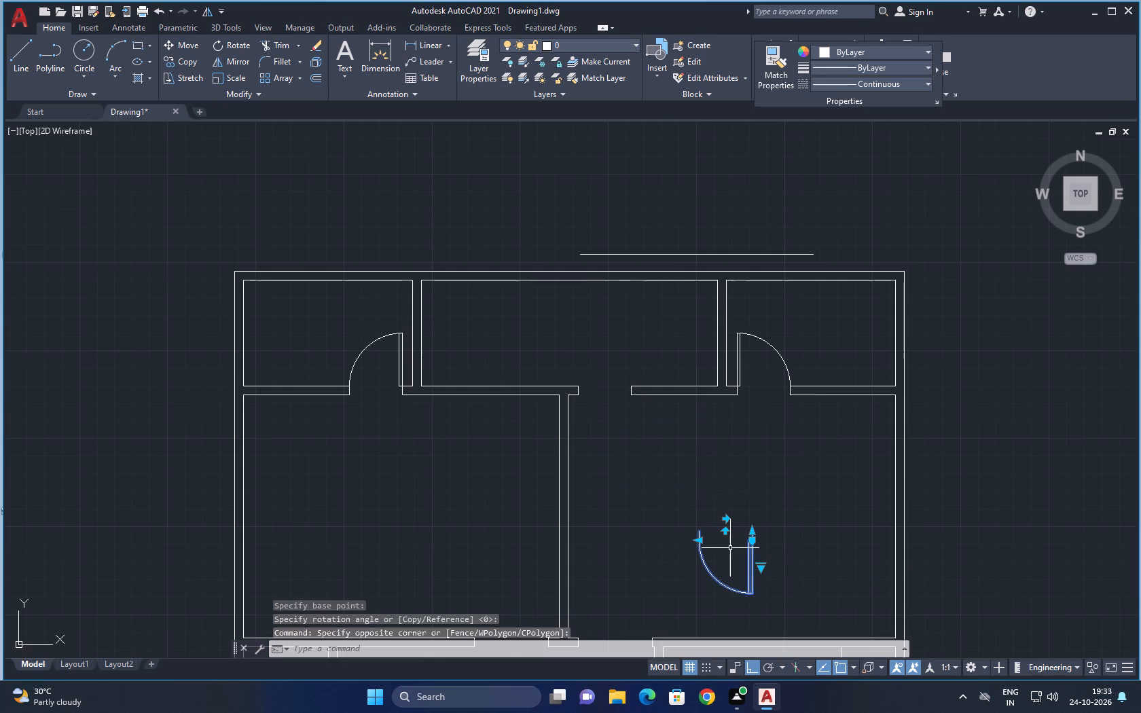
type("MI")
key("space")
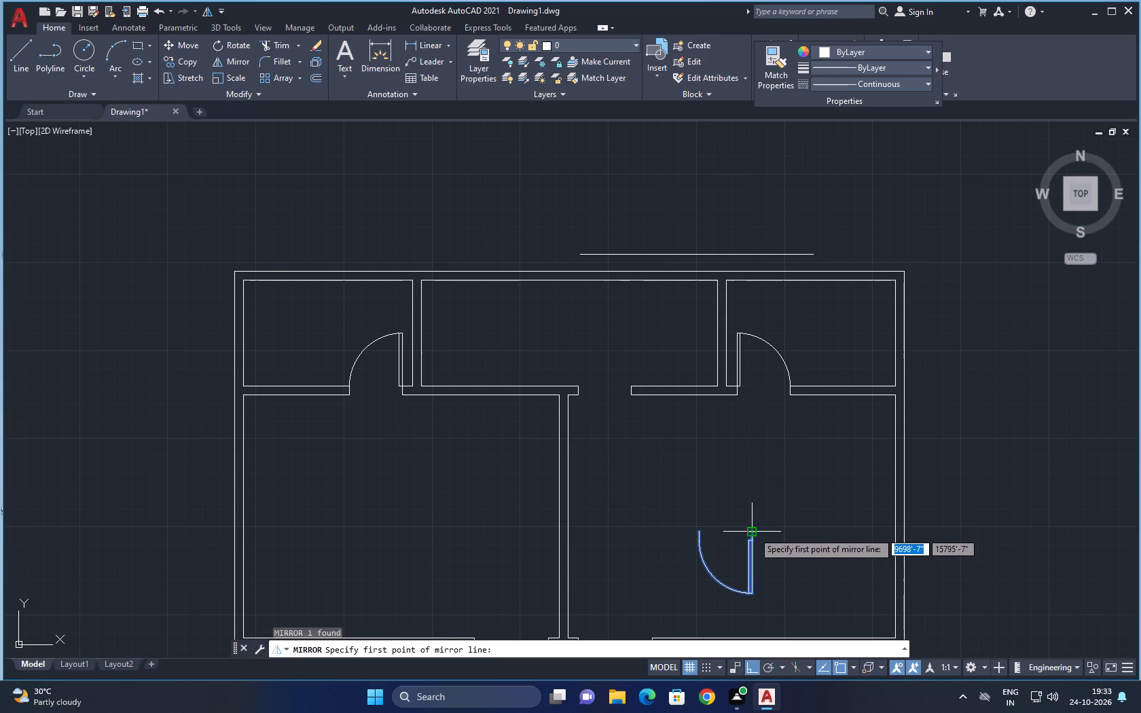
left_click(753, 532)
left_click(740, 433)
left_click_drag(763, 469, 740, 431)
Move the downward-swinging door by its hinge corner to the left jamb of the top-middle room's opening.
left_click(752, 534)
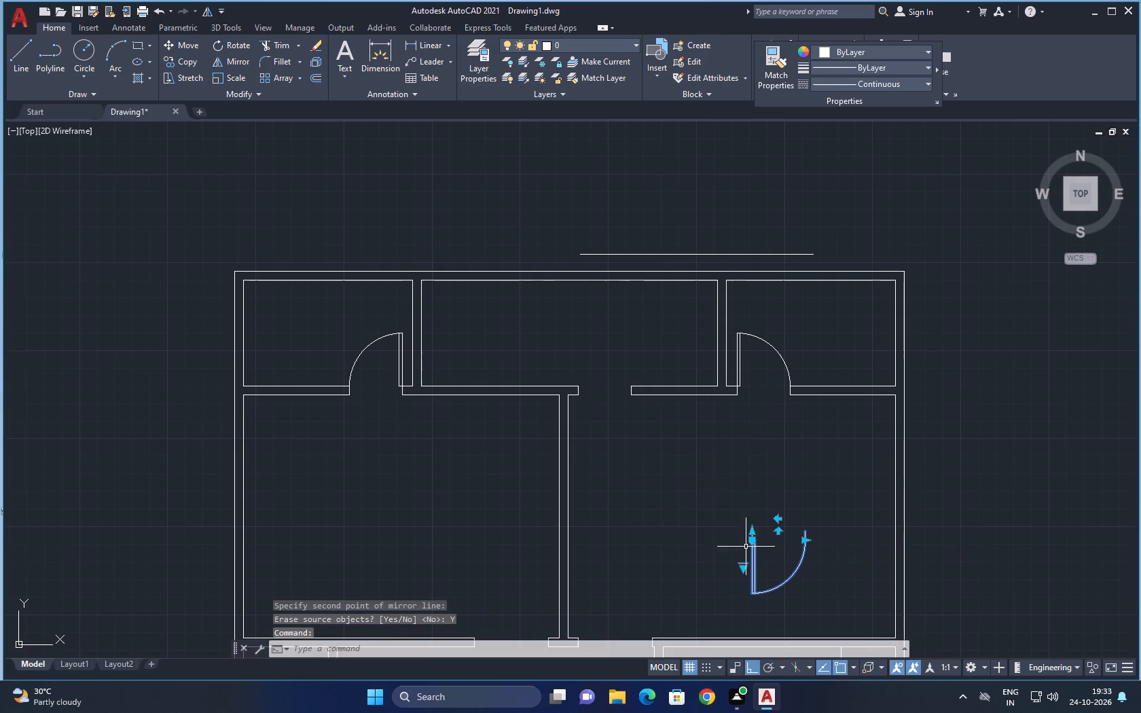
type("M")
key("space")
left_click(754, 530)
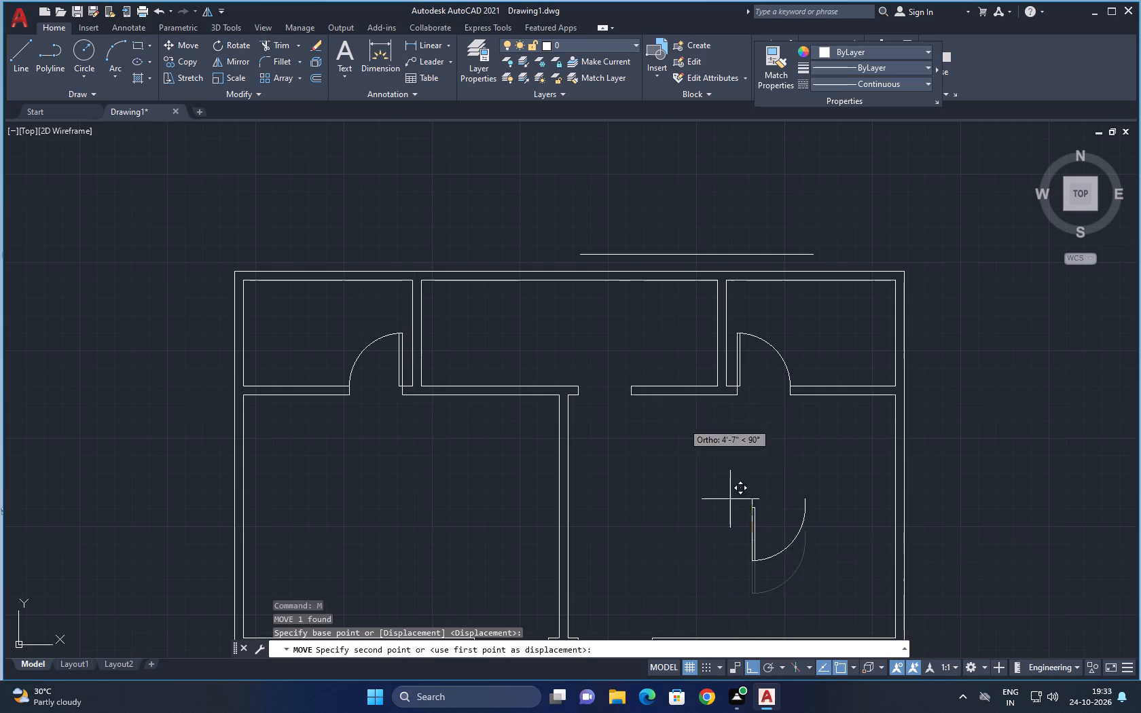
left_click(579, 386)
key("Escape")
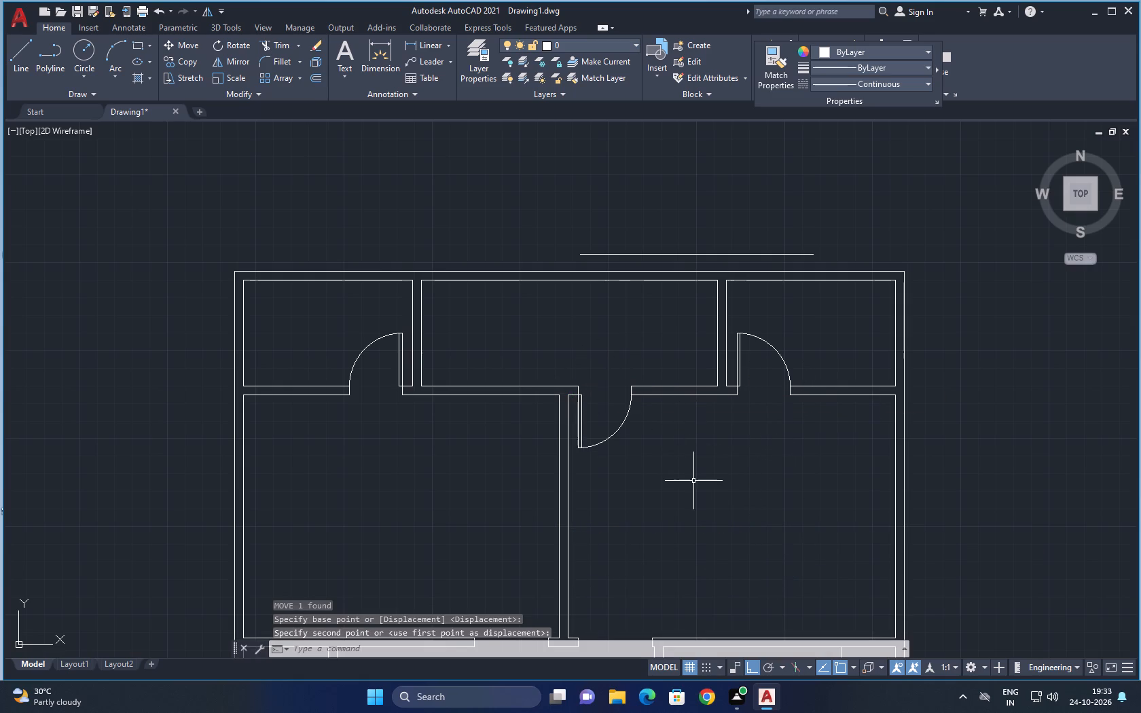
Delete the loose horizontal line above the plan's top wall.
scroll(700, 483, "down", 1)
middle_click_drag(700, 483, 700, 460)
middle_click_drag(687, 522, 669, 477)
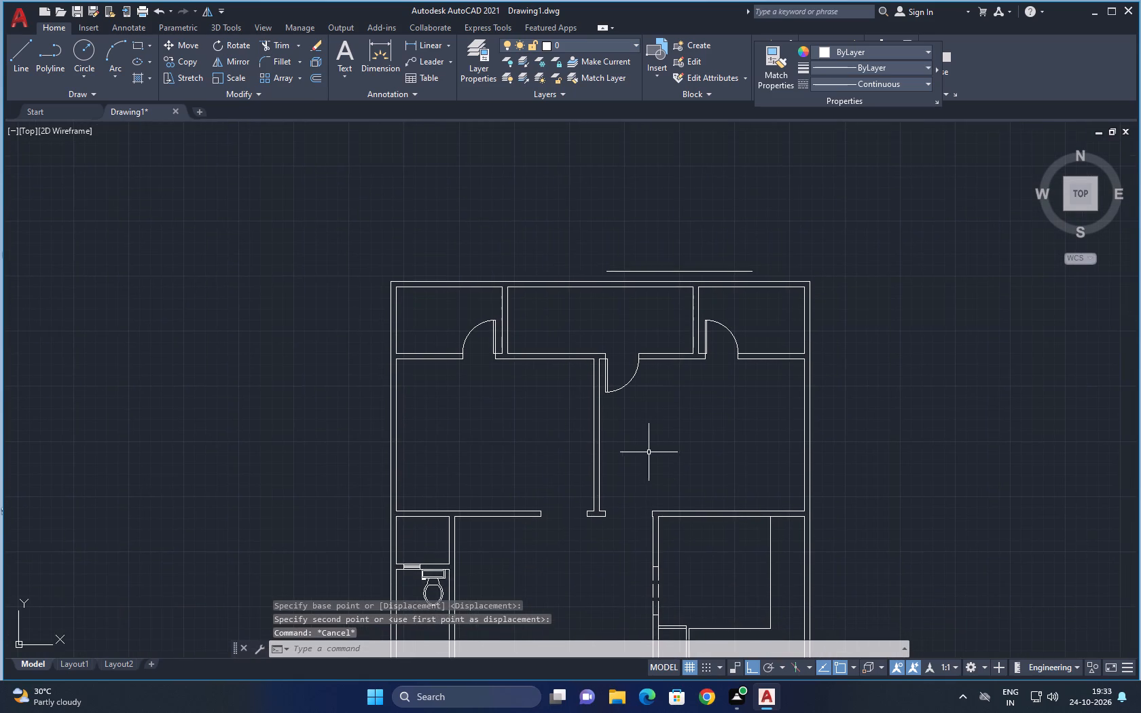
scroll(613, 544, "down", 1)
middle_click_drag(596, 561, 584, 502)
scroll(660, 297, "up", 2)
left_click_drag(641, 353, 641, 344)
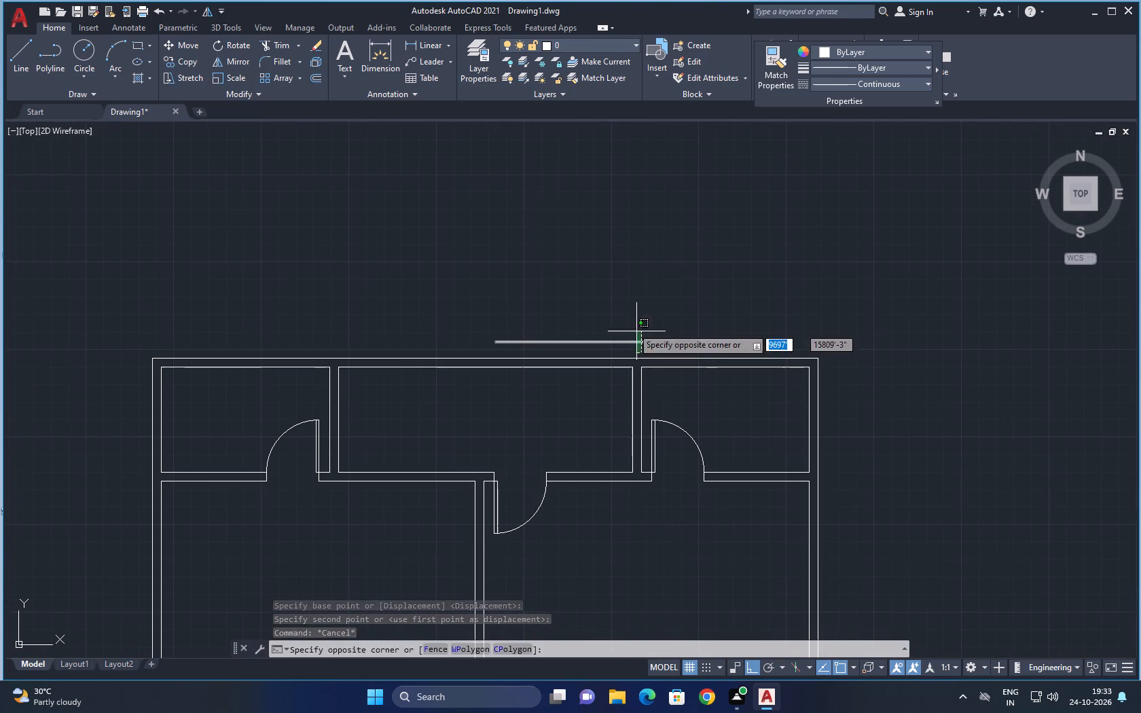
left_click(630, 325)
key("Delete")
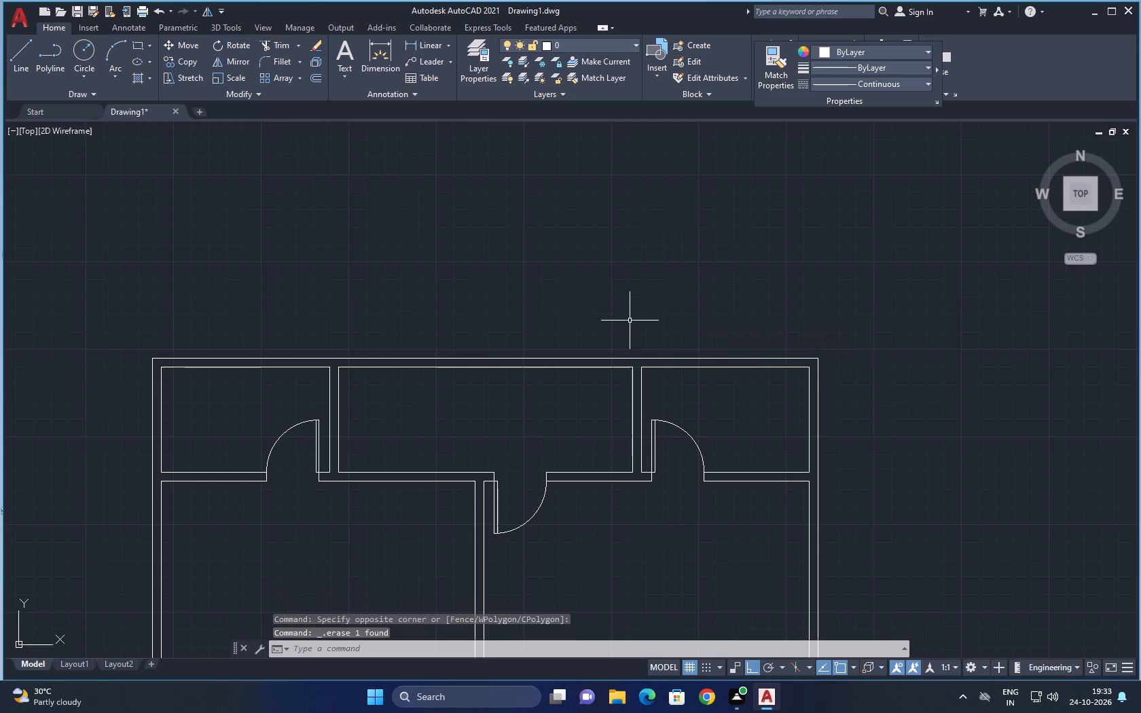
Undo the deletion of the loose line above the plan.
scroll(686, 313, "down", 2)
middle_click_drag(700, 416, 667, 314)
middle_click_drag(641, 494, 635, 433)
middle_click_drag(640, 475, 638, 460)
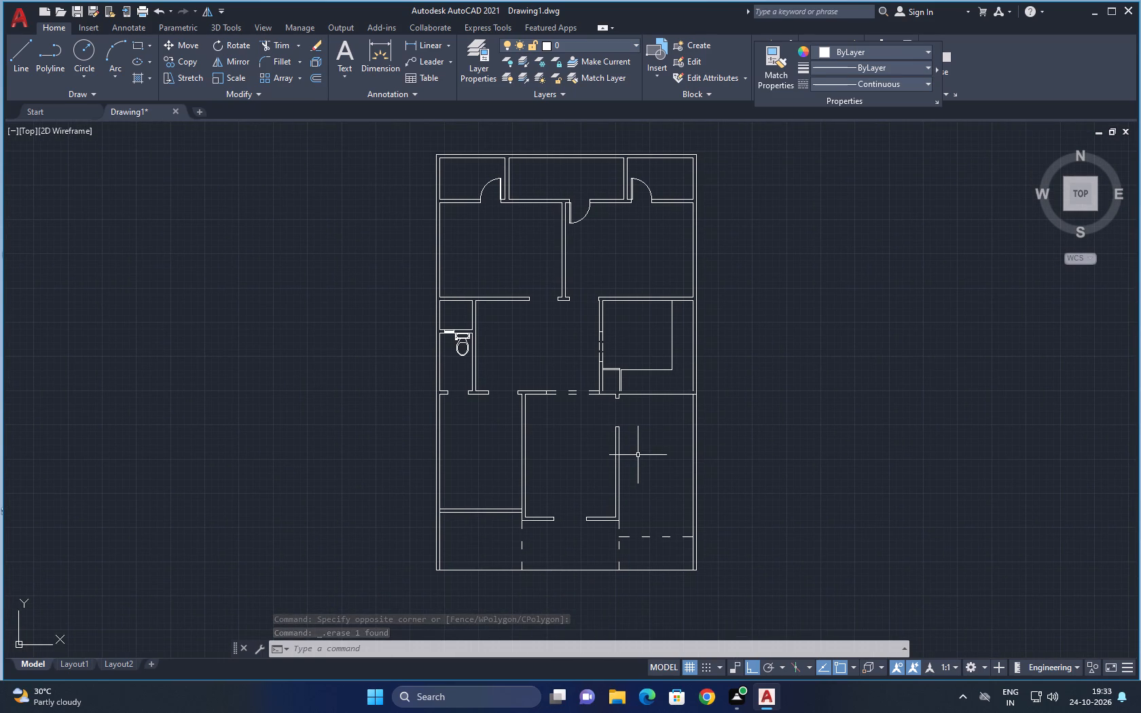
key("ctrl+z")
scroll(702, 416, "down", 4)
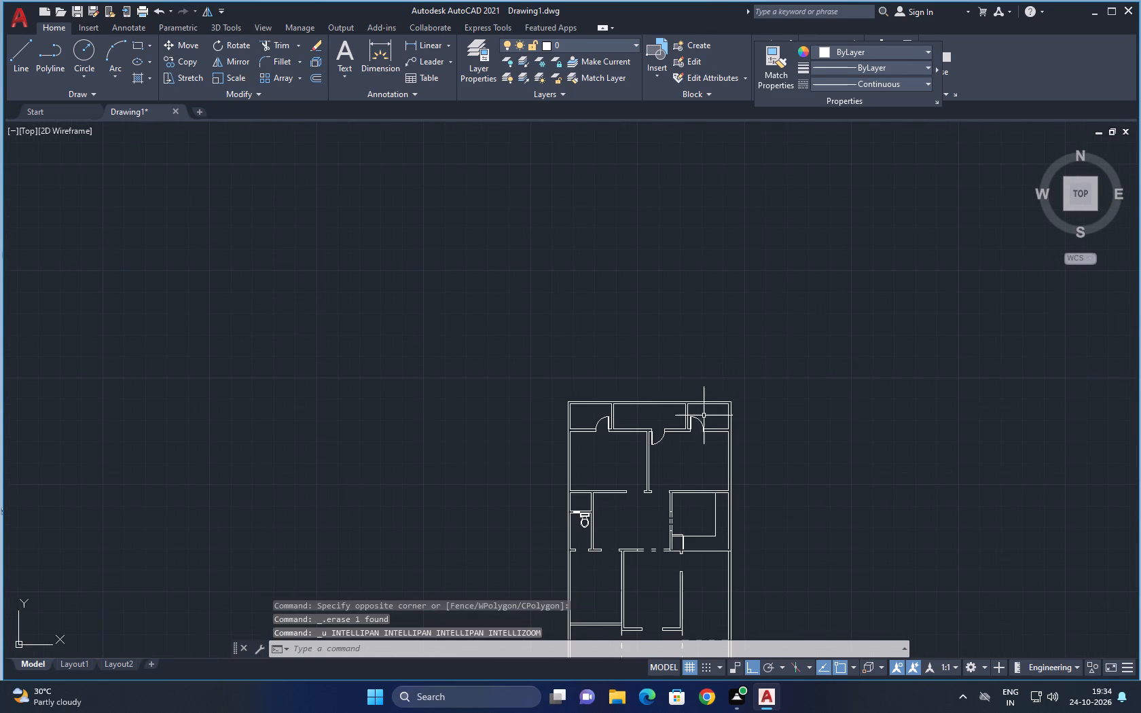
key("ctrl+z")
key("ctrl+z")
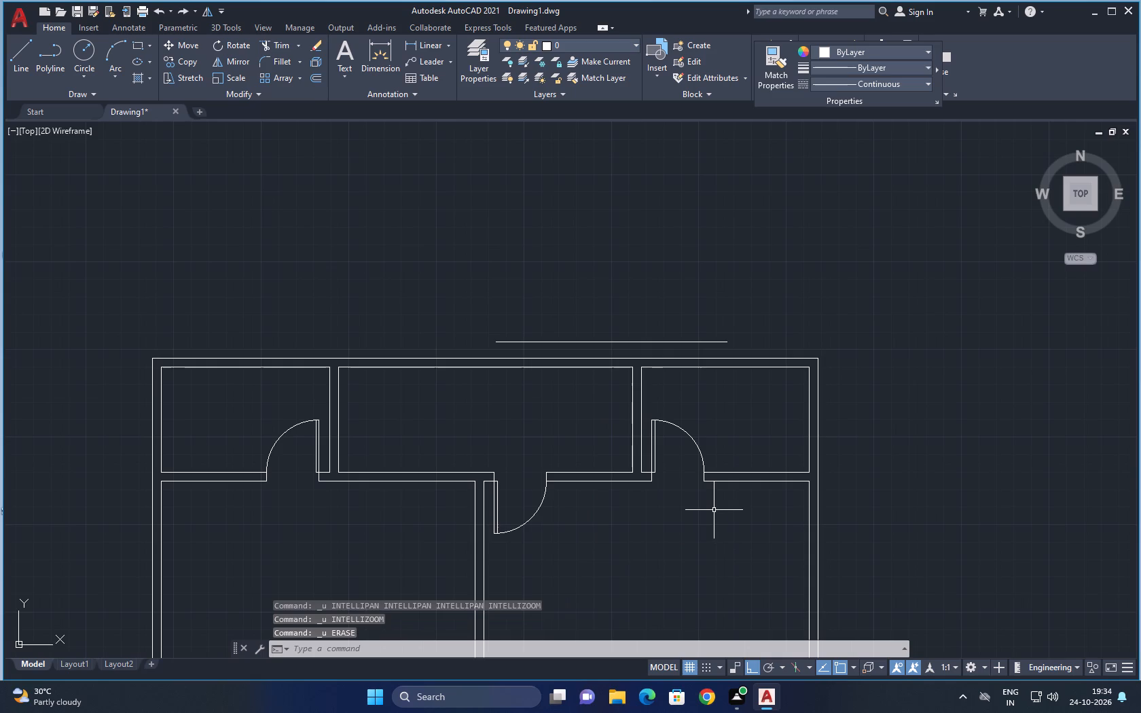
Move the loose line by its right end to the outer wall's inner corner, closing the inner face of the middle-right room's bottom wall.
scroll(736, 457, "down", 3, "ctrl")
scroll(704, 423, "up", 2)
left_click(724, 439)
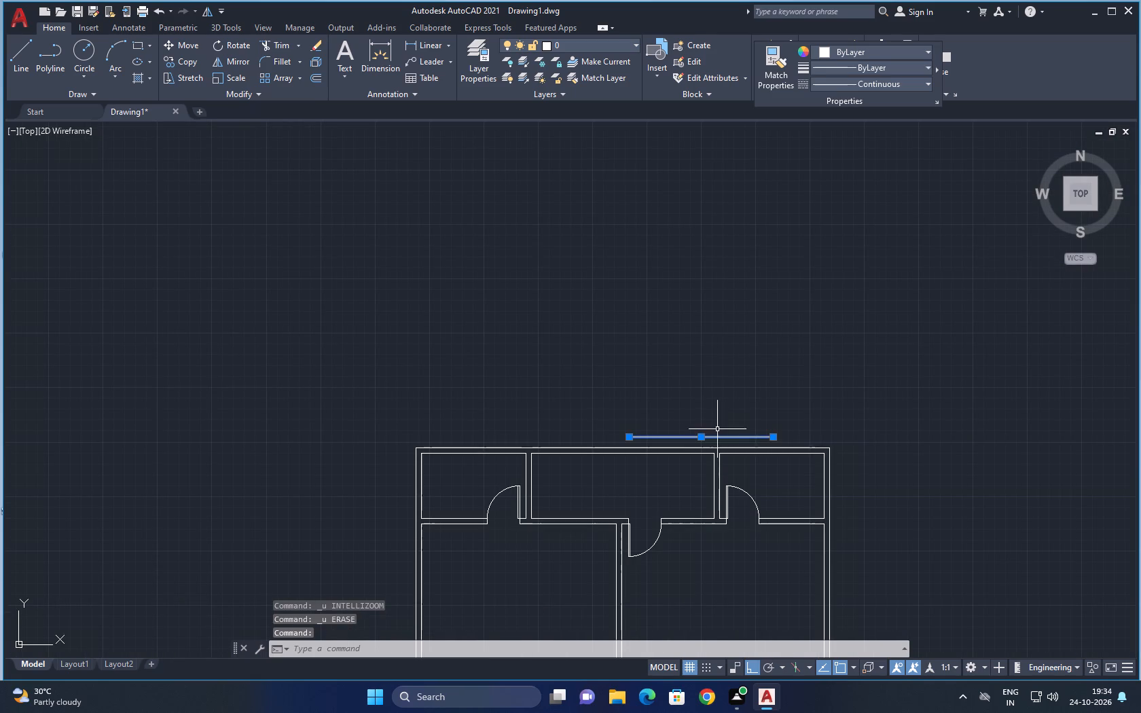
left_click(710, 420)
middle_click_drag(739, 516, 683, 278)
key("Escape")
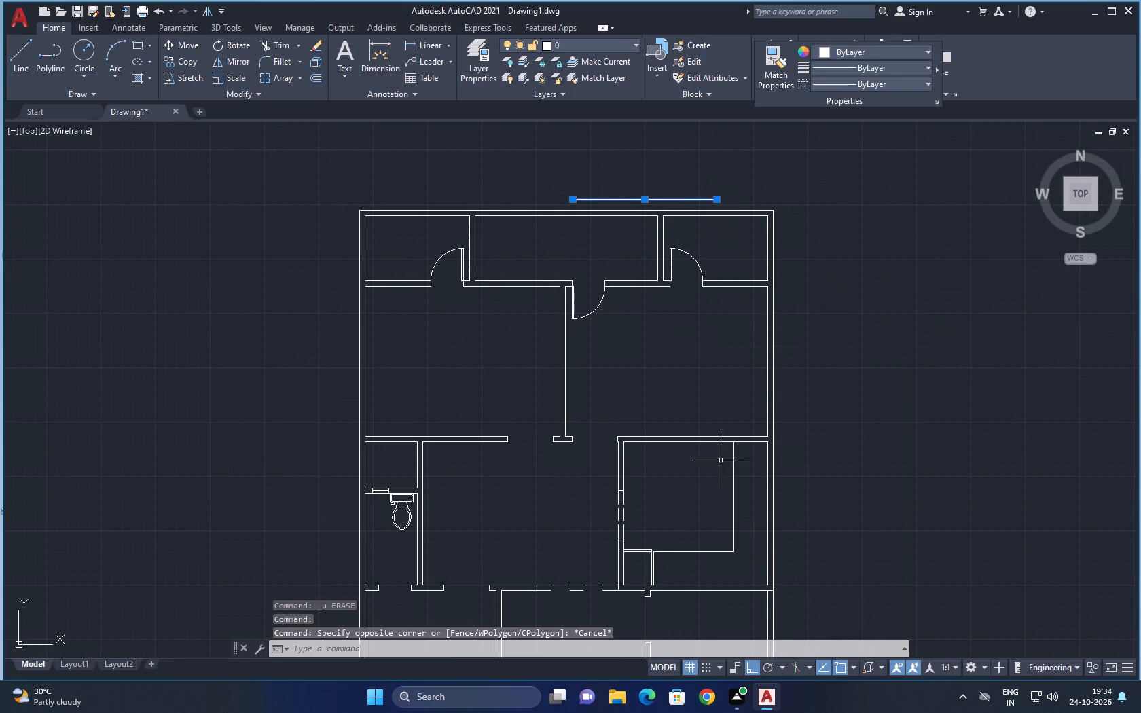
middle_click_drag(714, 524, 699, 486)
key("m")
key("space")
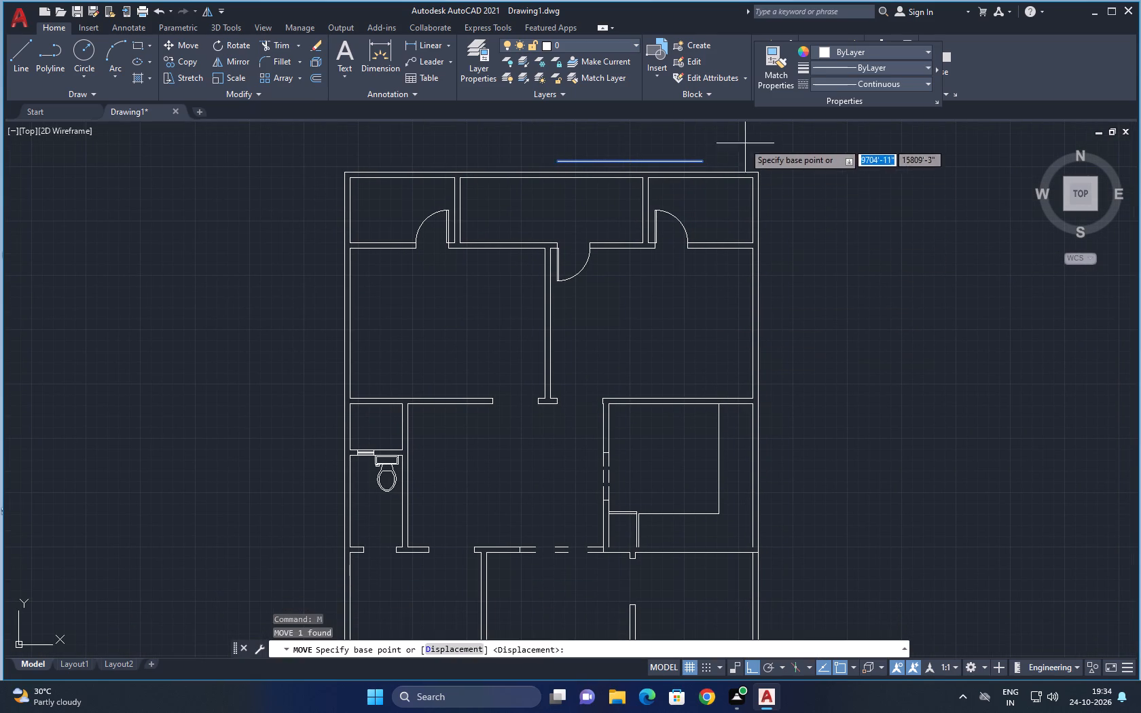
left_click(698, 164)
scroll(763, 608, "up", 2)
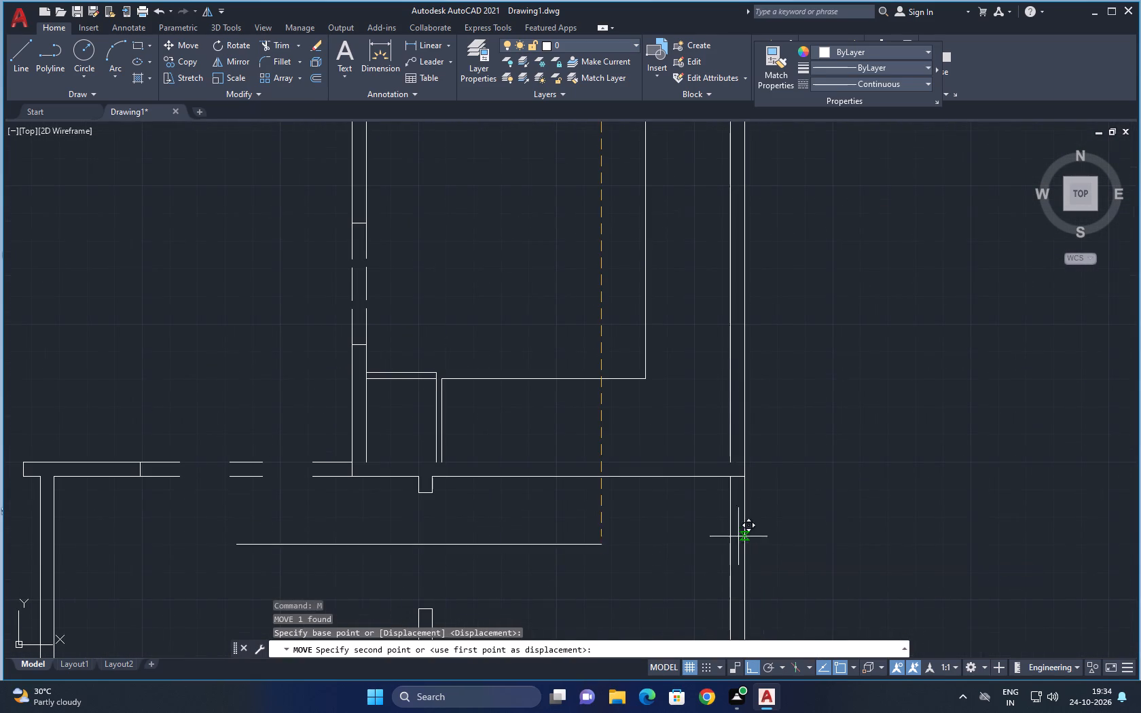
left_click(732, 462)
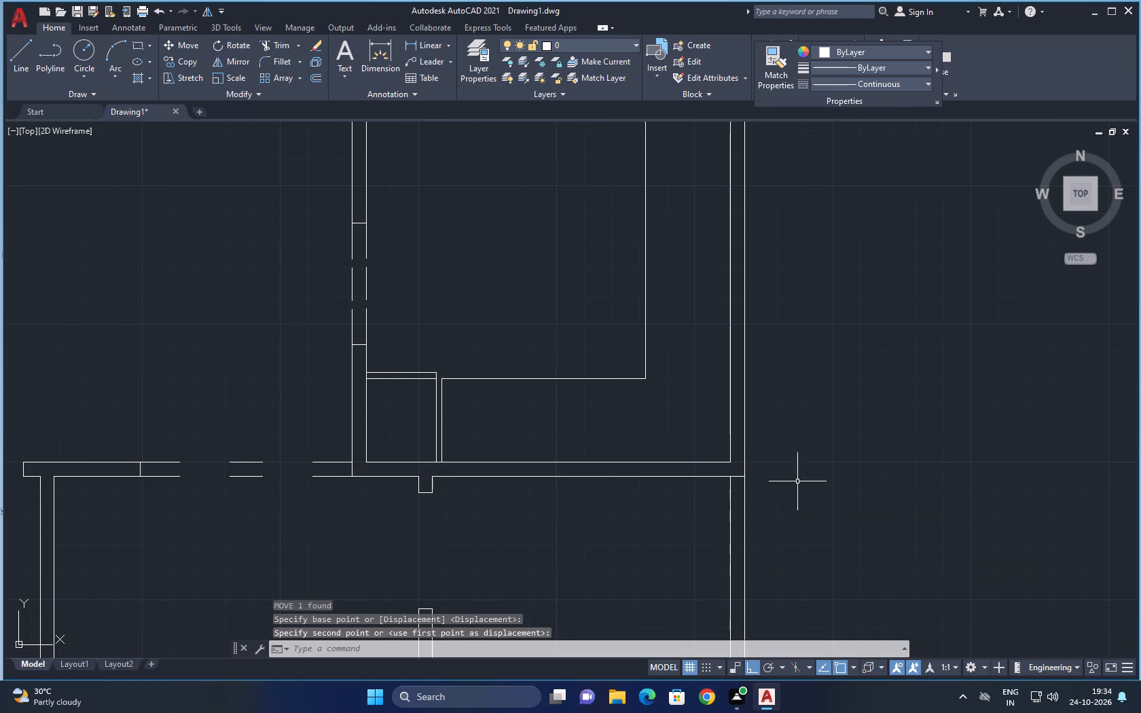
key("Escape")
Copy the top-left room's door from its hinge corner to the right jamb of the opening in the large left room's bottom wall.
middle_click_drag(615, 456, 706, 474)
scroll(711, 474, "down", 2)
middle_click_drag(725, 439, 679, 522)
scroll(538, 376, "down", 1)
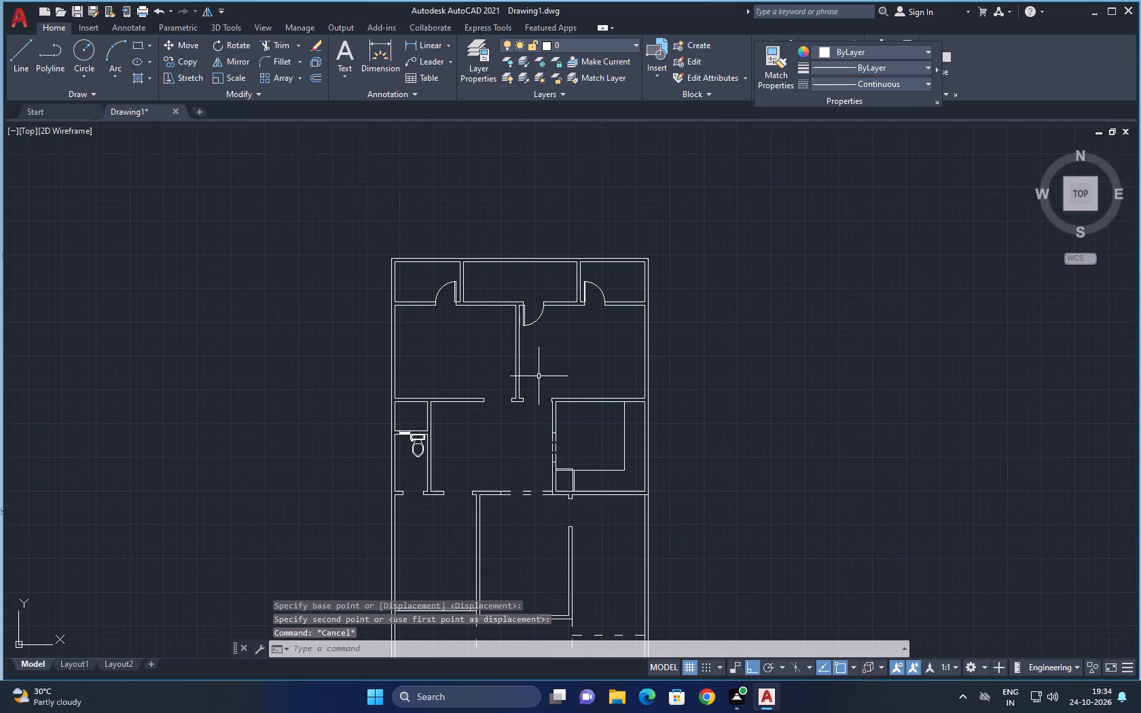
scroll(460, 304, "up", 2)
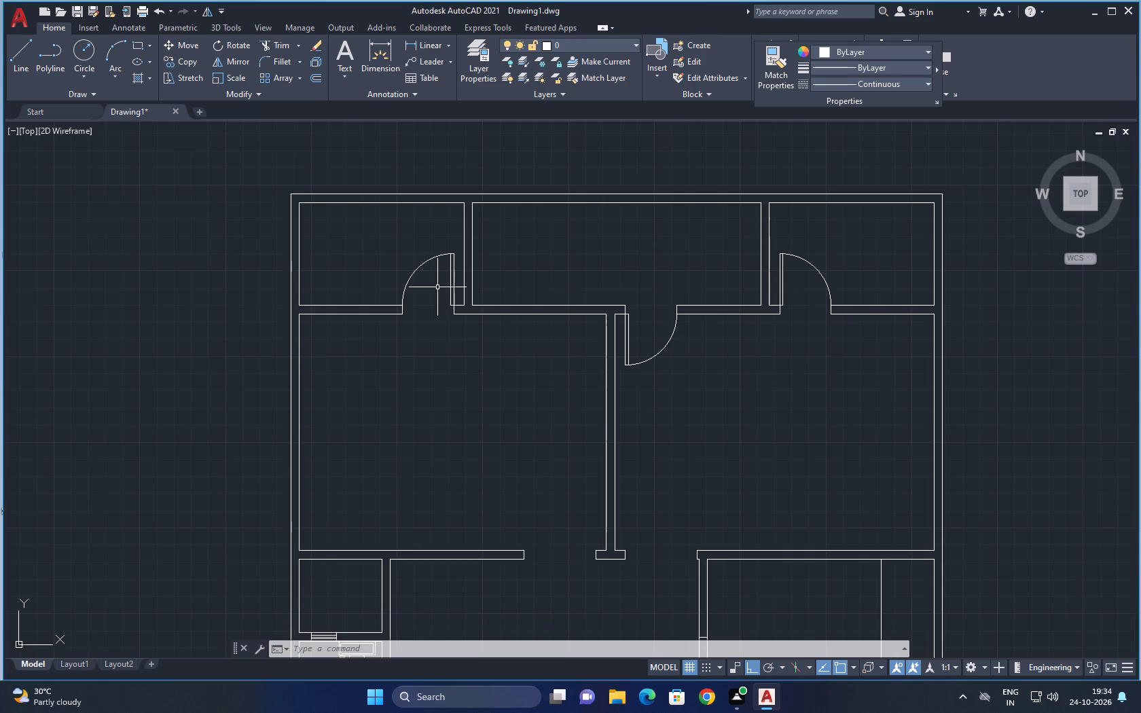
scroll(431, 252, "up", 1)
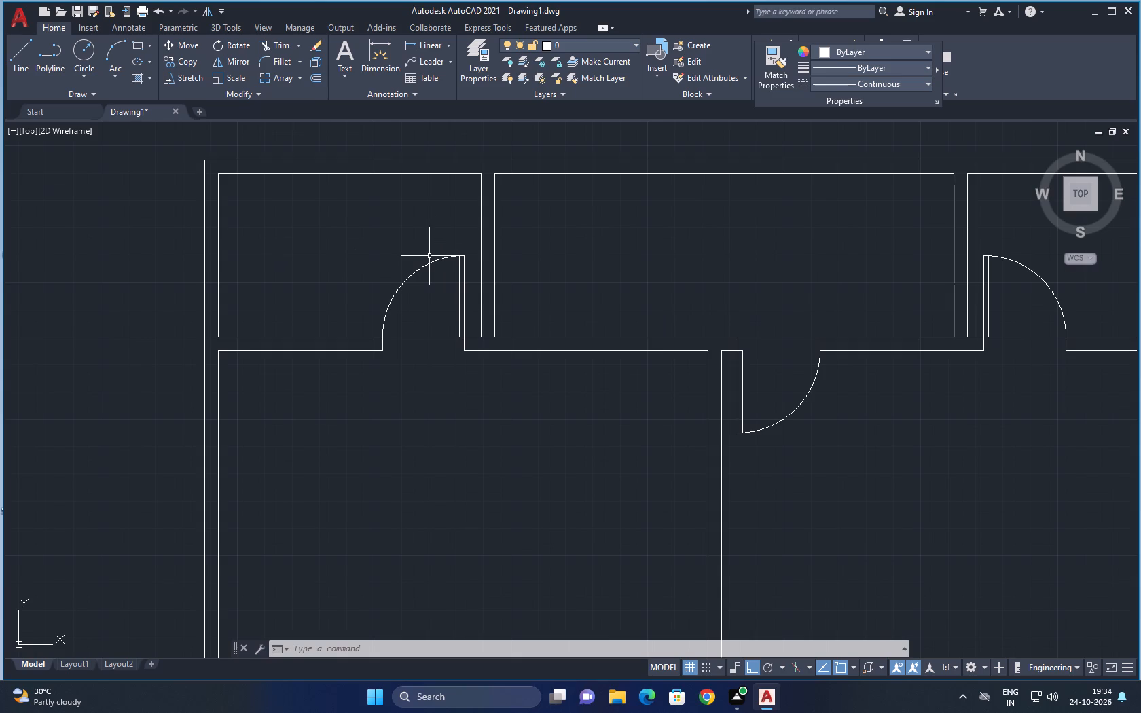
scroll(430, 259, "up", 1)
left_click(432, 269)
left_click(412, 272)
key("c")
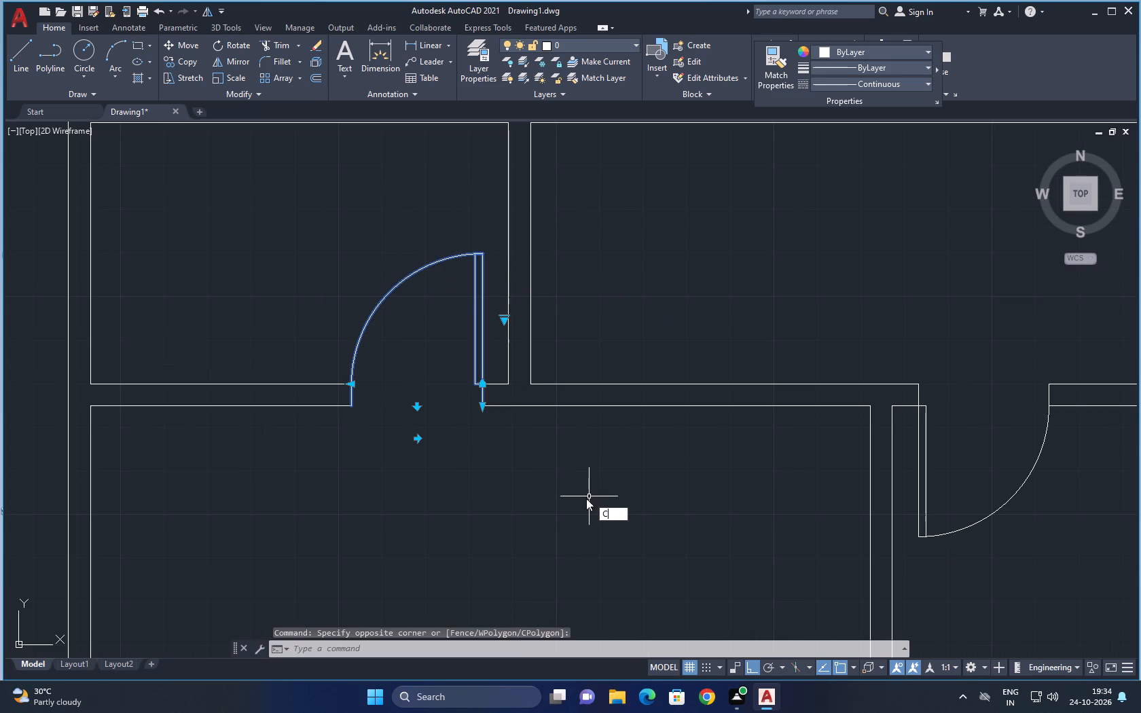
key("p")
key("space")
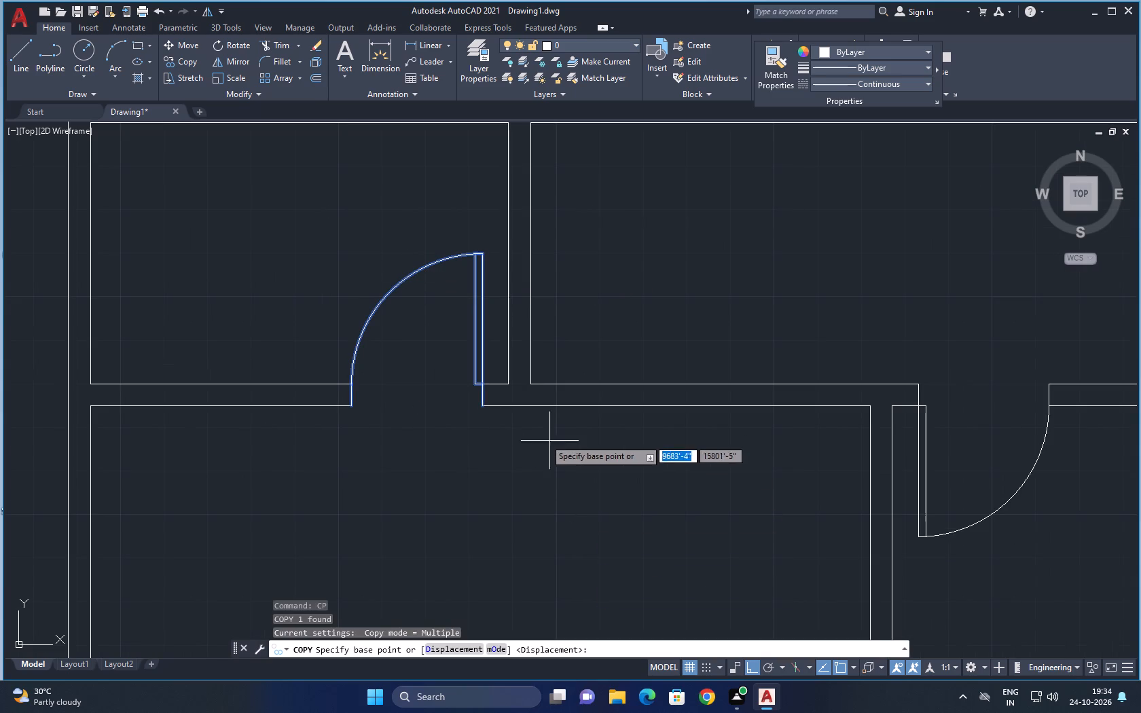
left_click(483, 409)
middle_click_drag(623, 545, 611, 153)
scroll(621, 236, "down", 1)
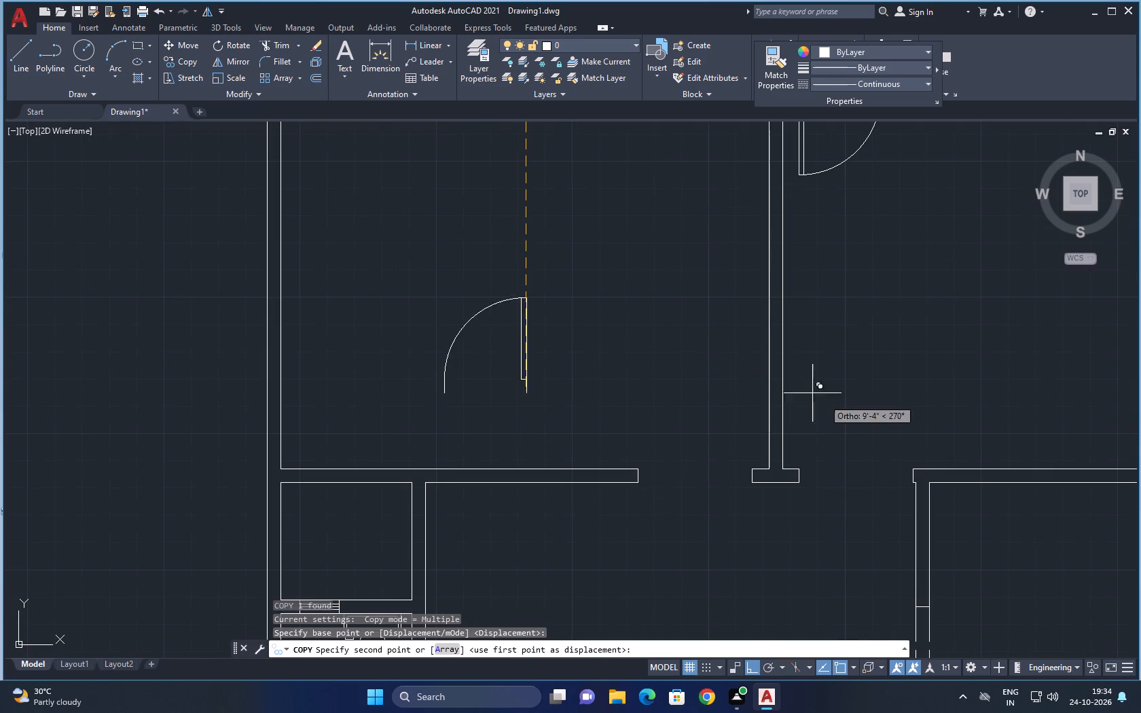
left_click(753, 483)
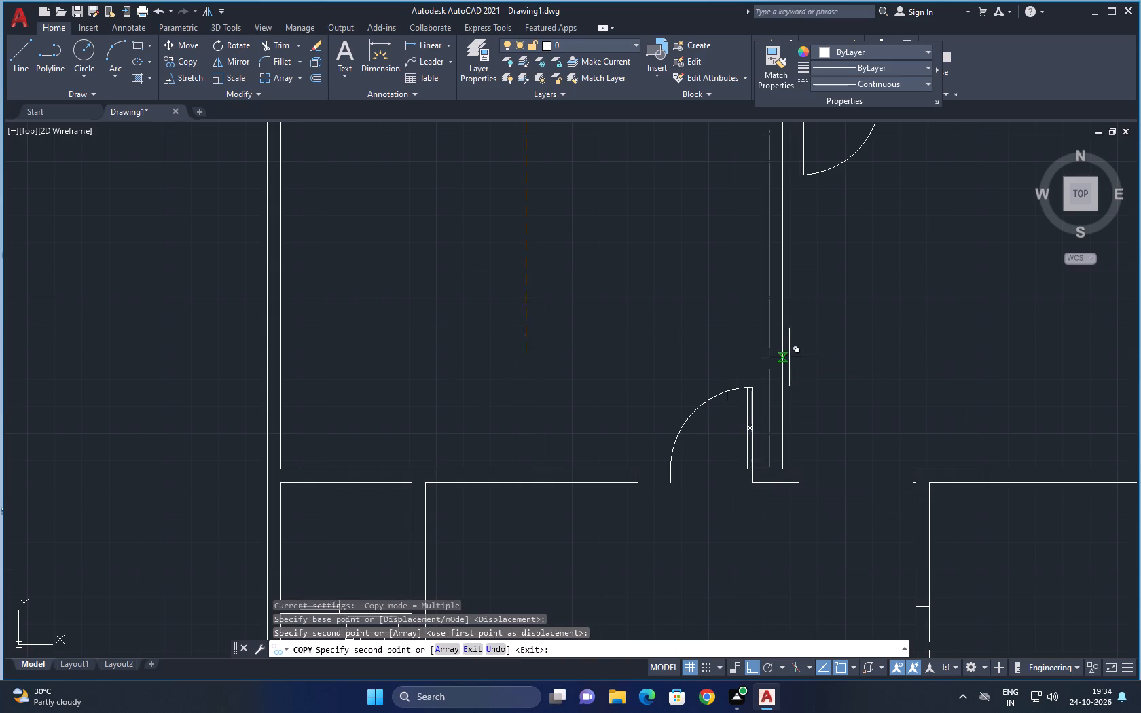
key("Escape")
Scale the copied door by reference from its hinge corner so its width spans the opening to the left jamb.
left_click(687, 419)
key("s")
key("c")
key("space")
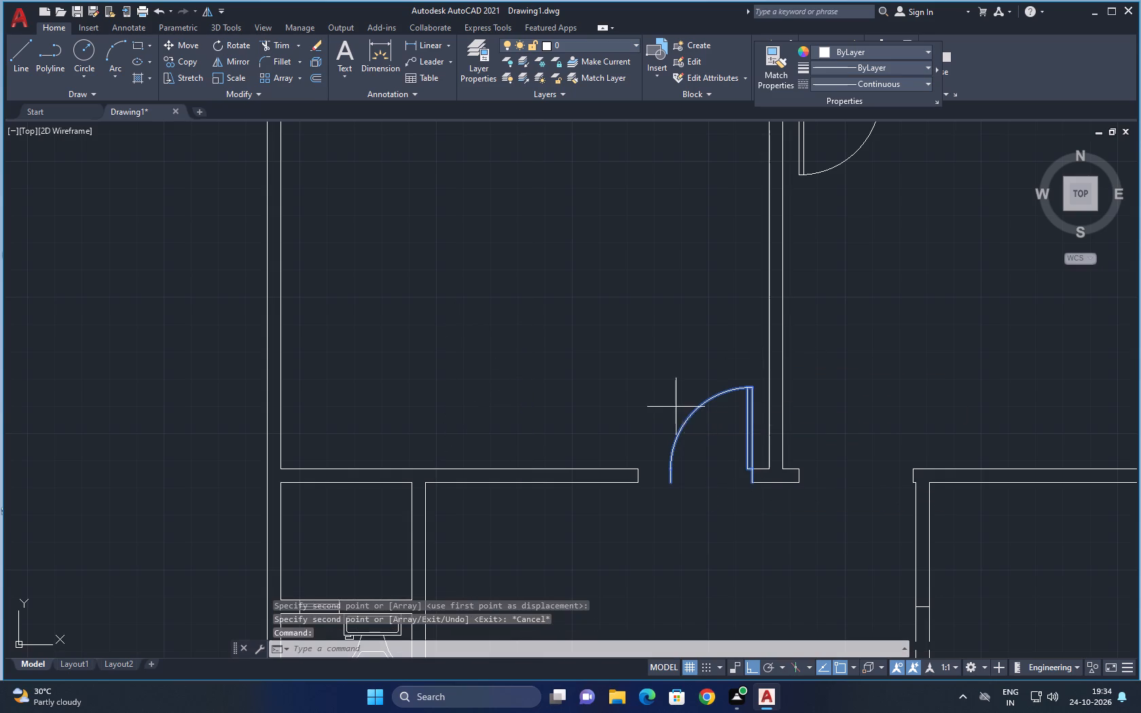
left_click(755, 485)
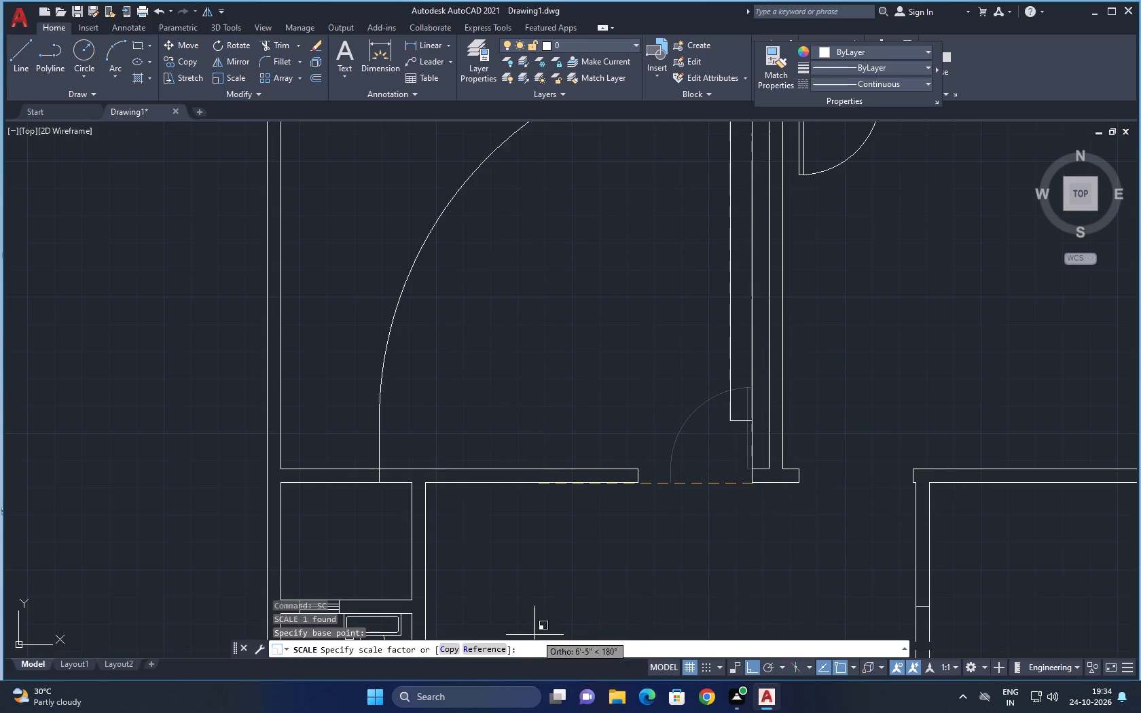
left_click(497, 645)
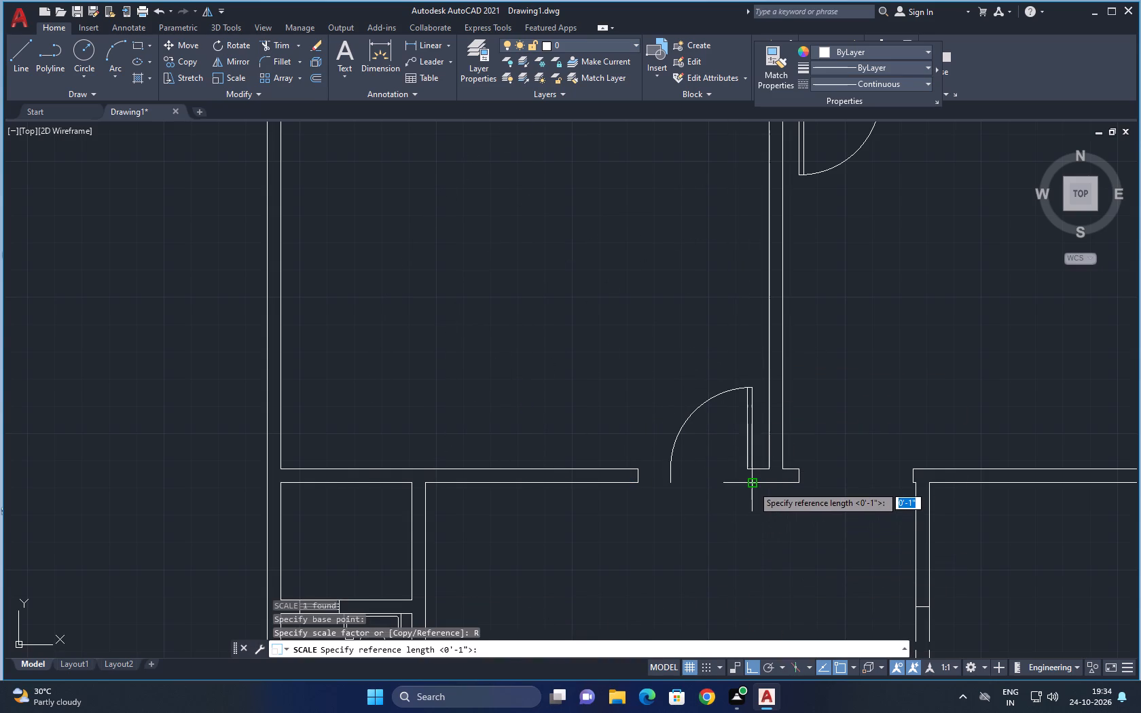
left_click(753, 486)
left_click(672, 486)
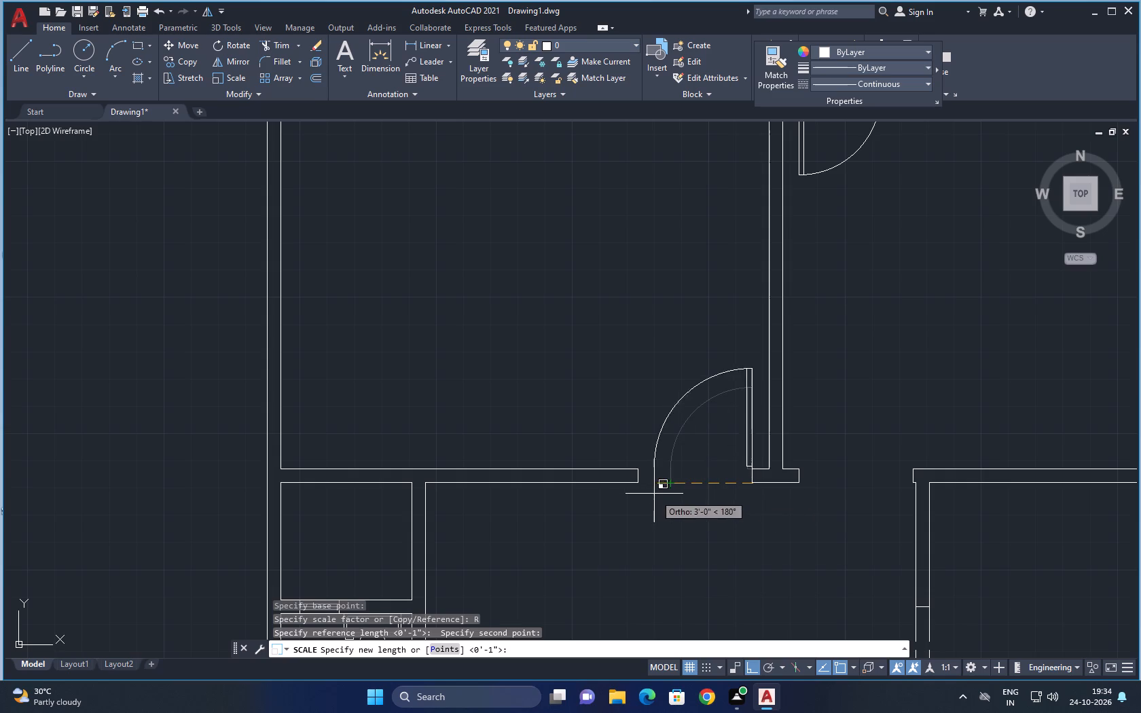
left_click(640, 488)
Mirror the scaled door about a vertical line through the midpoint of the short wall between the two openings, keeping the original.
middle_click_drag(714, 512, 659, 514)
left_click(606, 395)
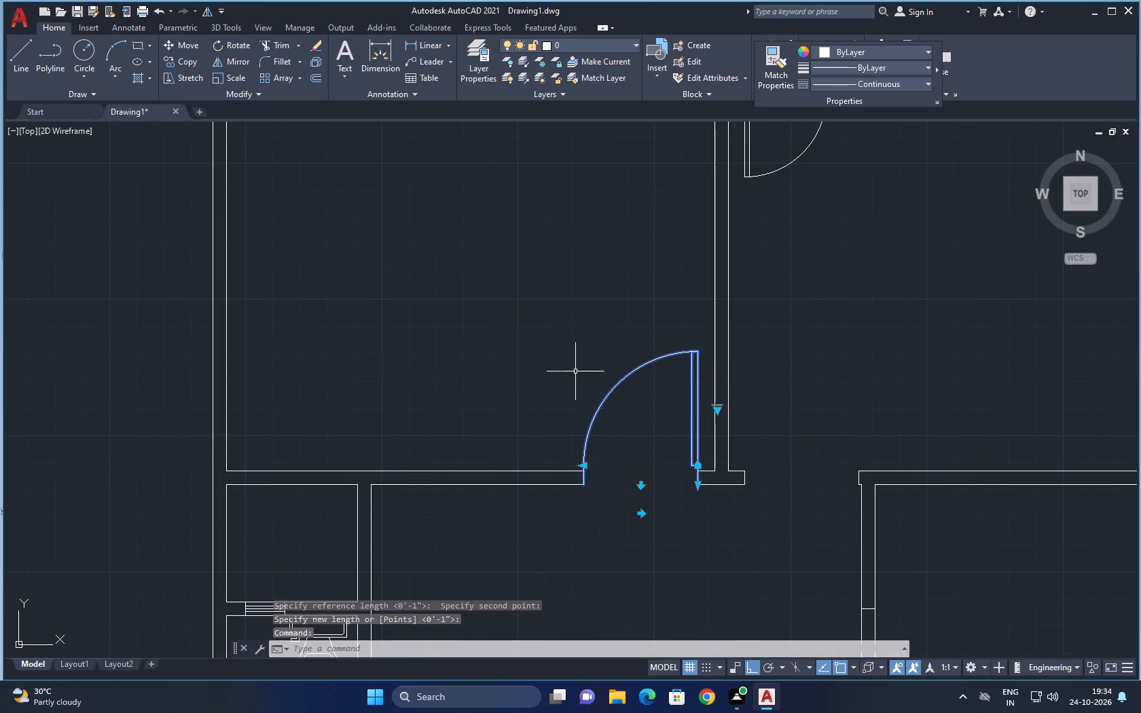
key("m")
key("i")
key("space")
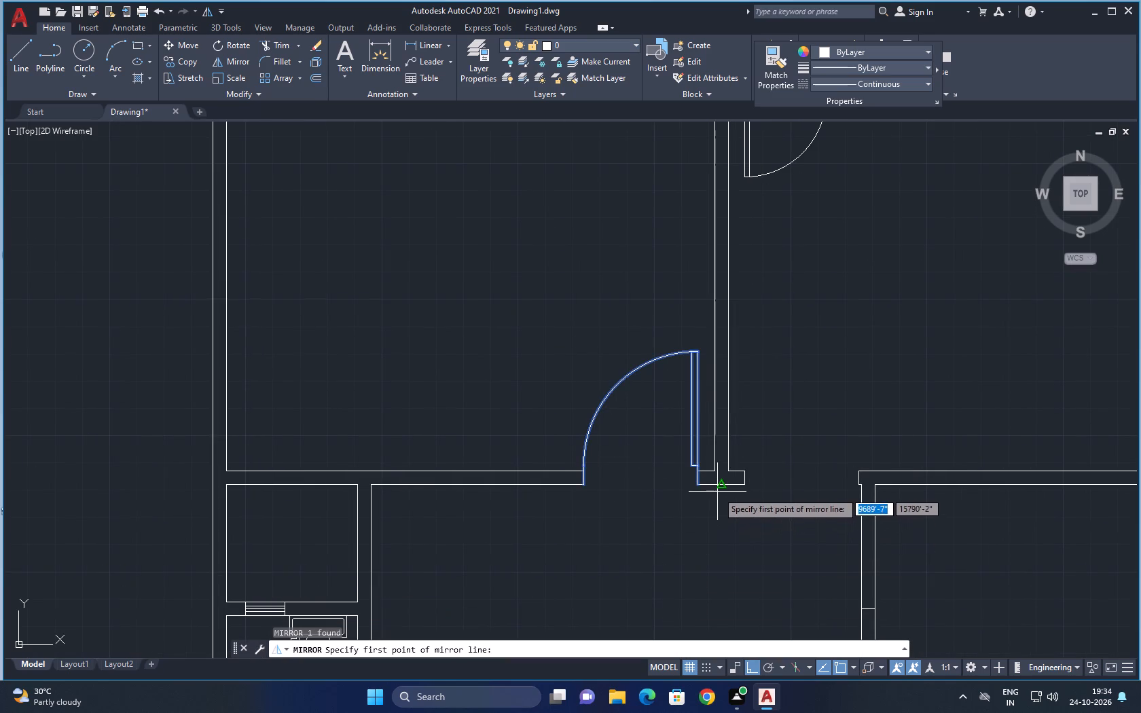
left_click(719, 488)
left_click(702, 251)
left_click_drag(724, 295, 702, 251)
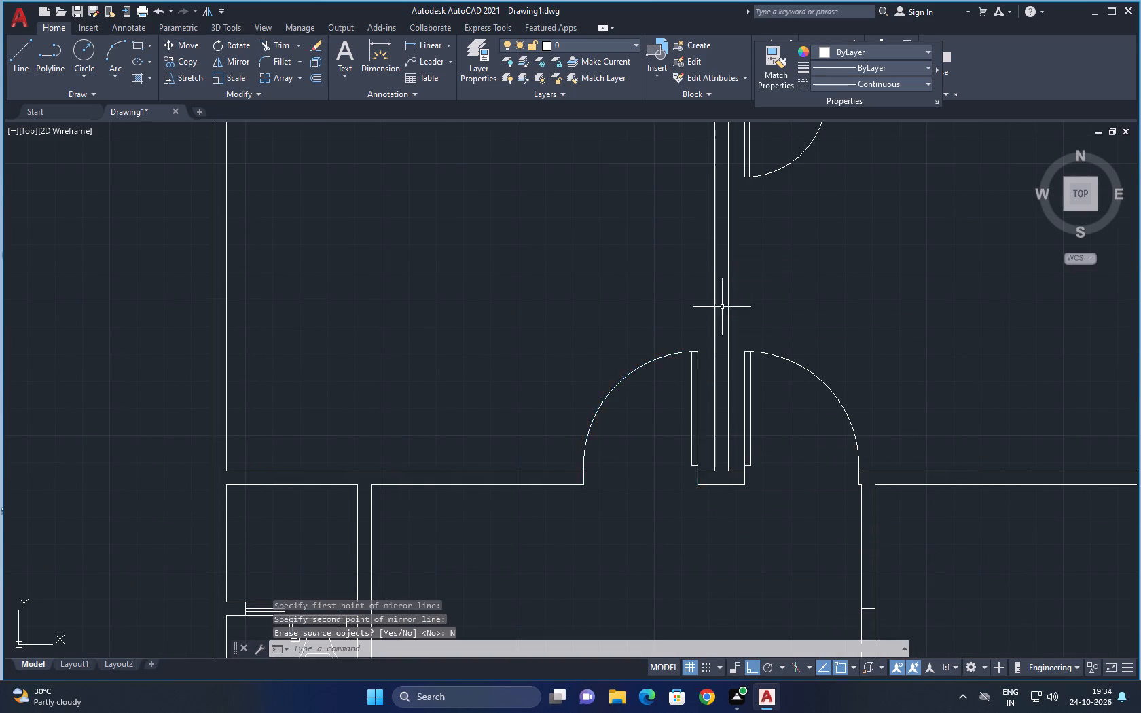
Copy the large left room's door straight down into the central hall, just above its bottom wall.
scroll(722, 307, "down", 2)
middle_click_drag(773, 391, 750, 417)
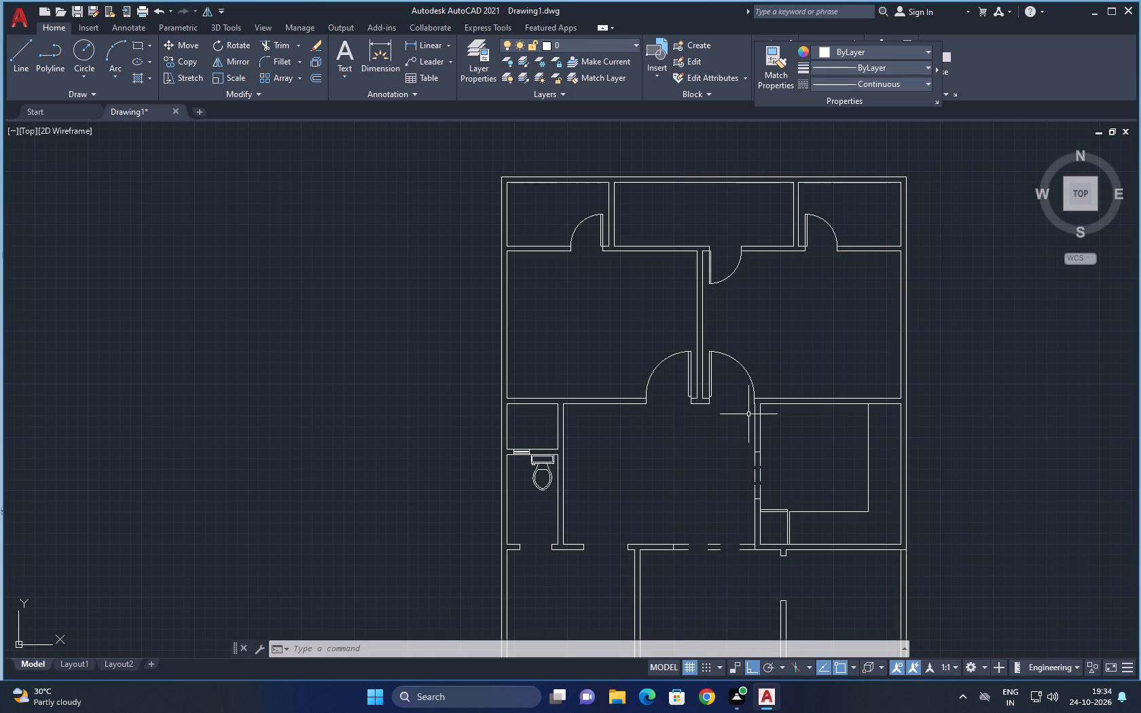
middle_click_drag(738, 419, 730, 420)
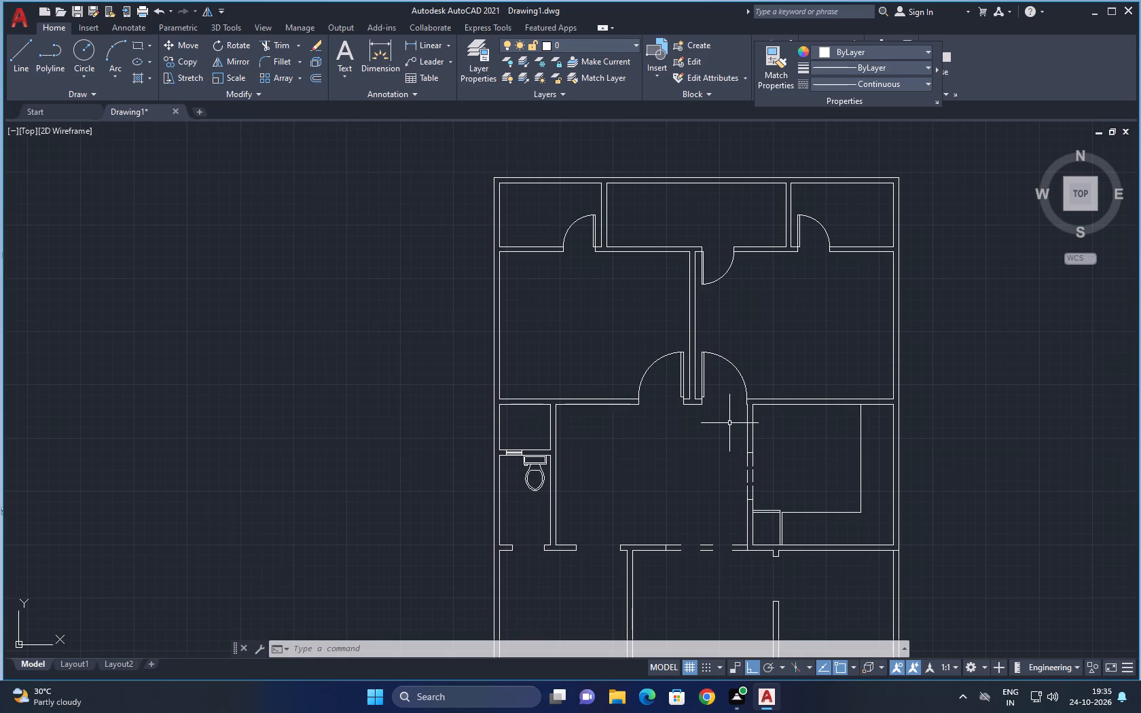
middle_click_drag(765, 416, 716, 384)
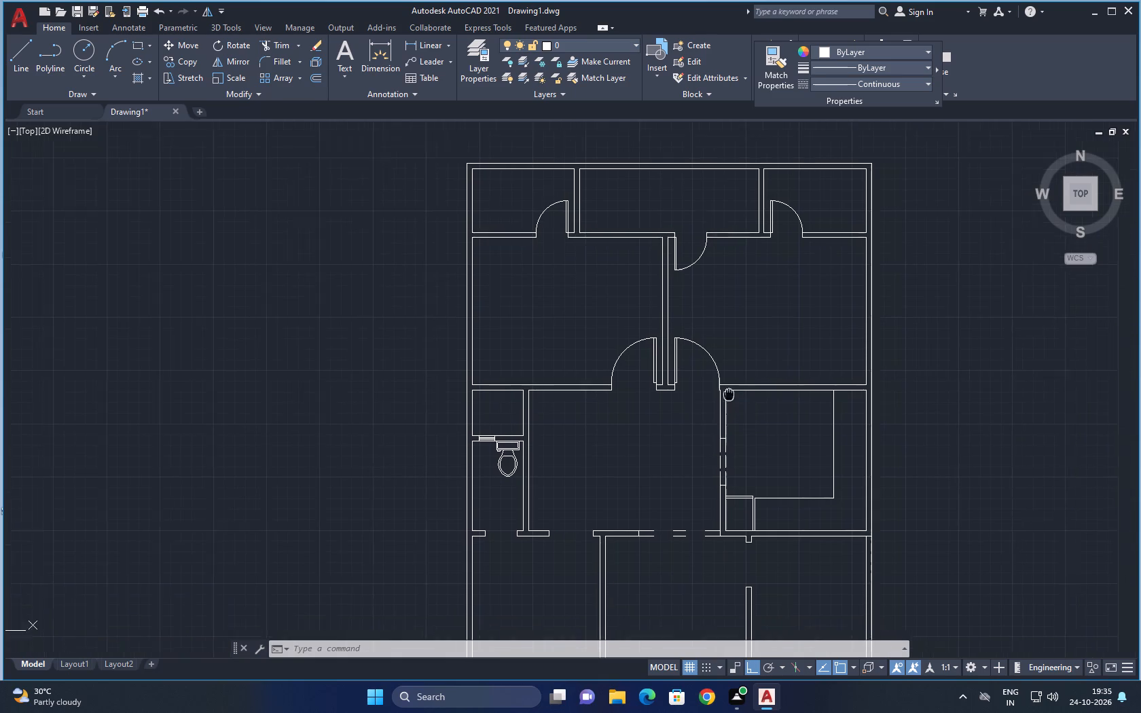
middle_click_drag(716, 384, 714, 382)
middle_click_drag(738, 508, 694, 517)
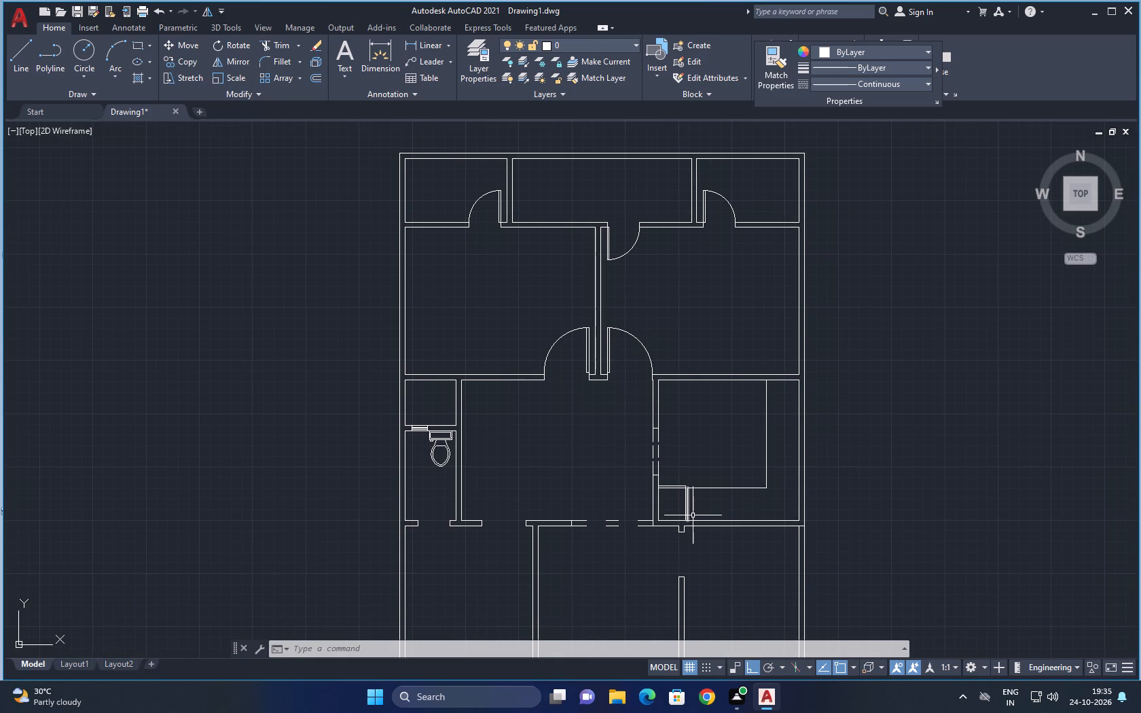
left_click(554, 347)
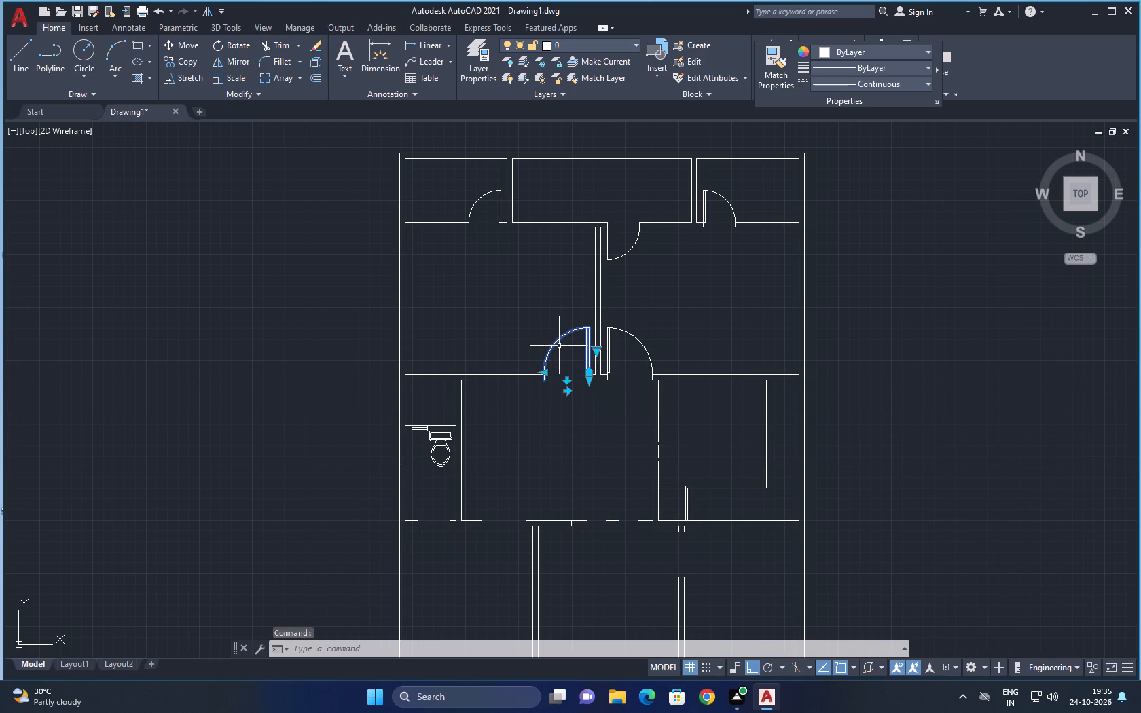
type("COP")
key("space")
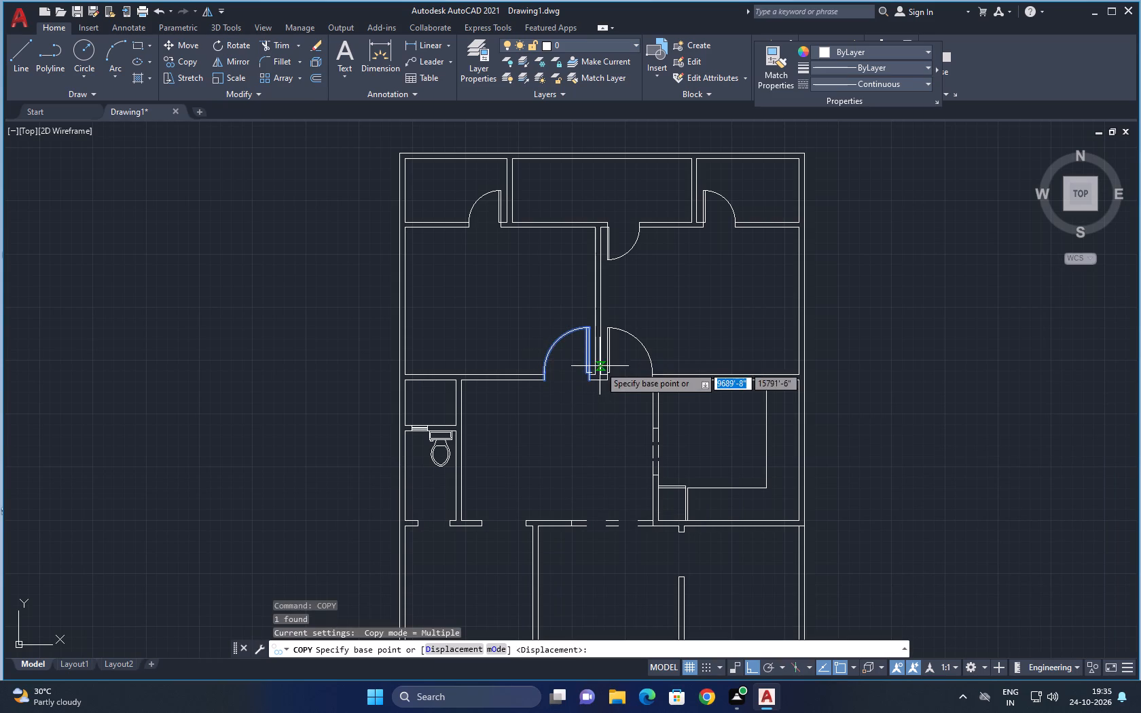
left_click(587, 382)
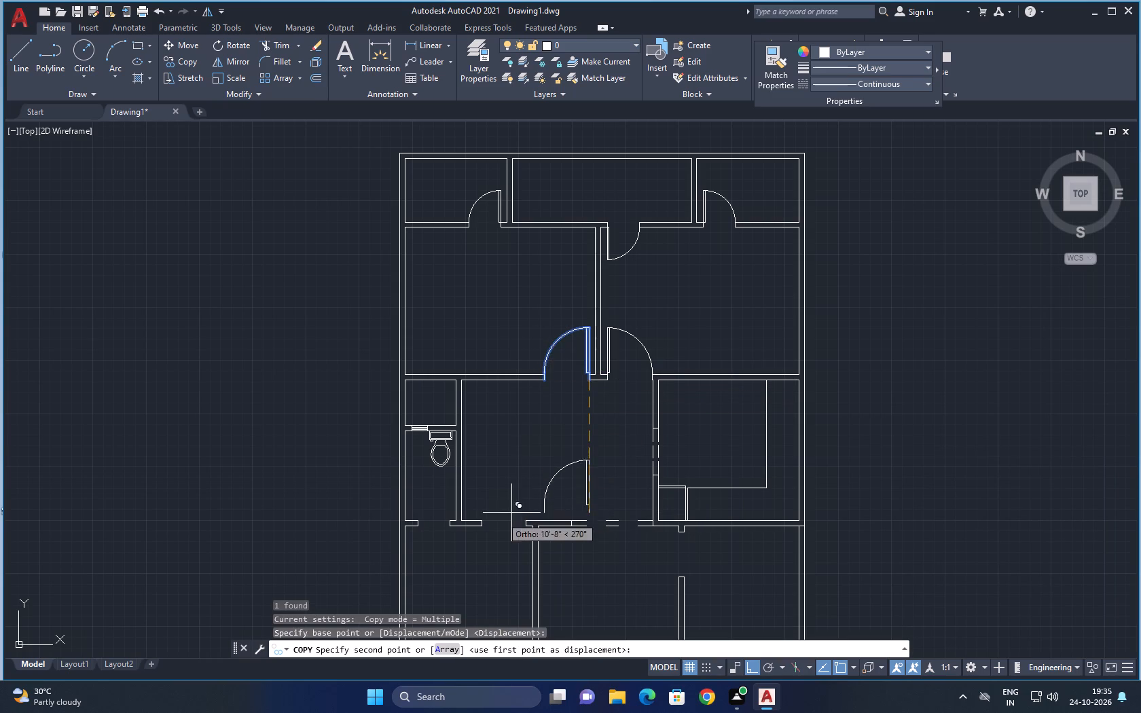
left_click(503, 502)
key("Escape")
Rotate the copied hall door 180° about its hinge corner.
left_click_drag(587, 490, 583, 483)
key("r")
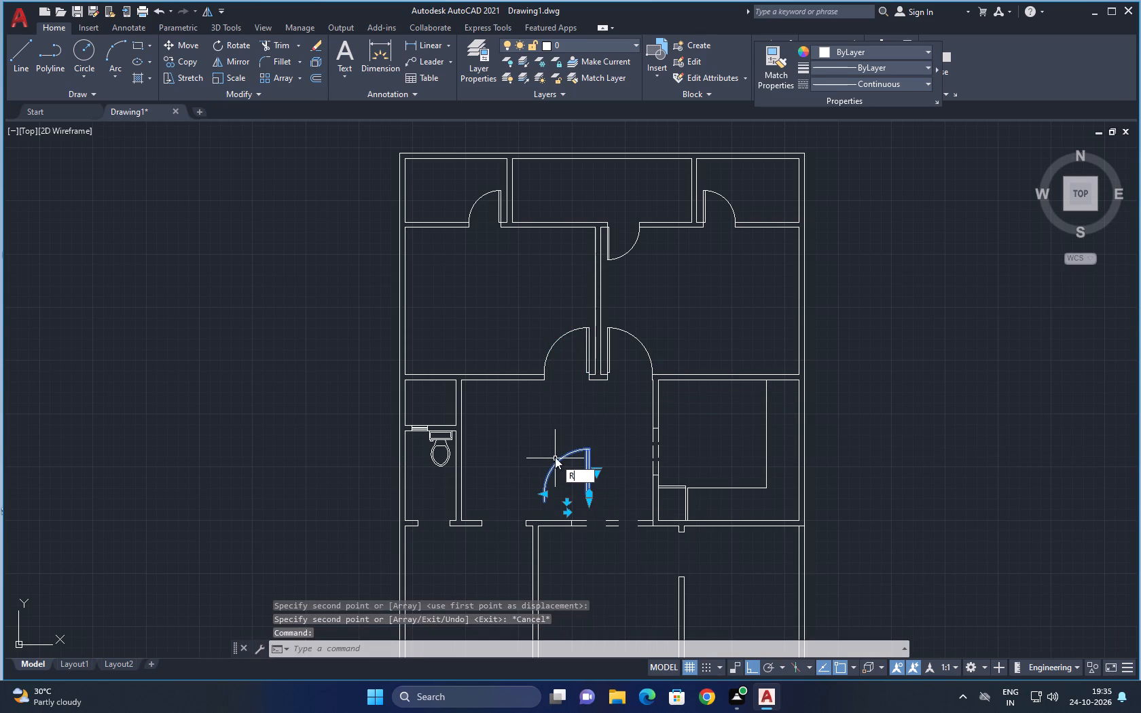
key("o")
key("space")
left_click(588, 501)
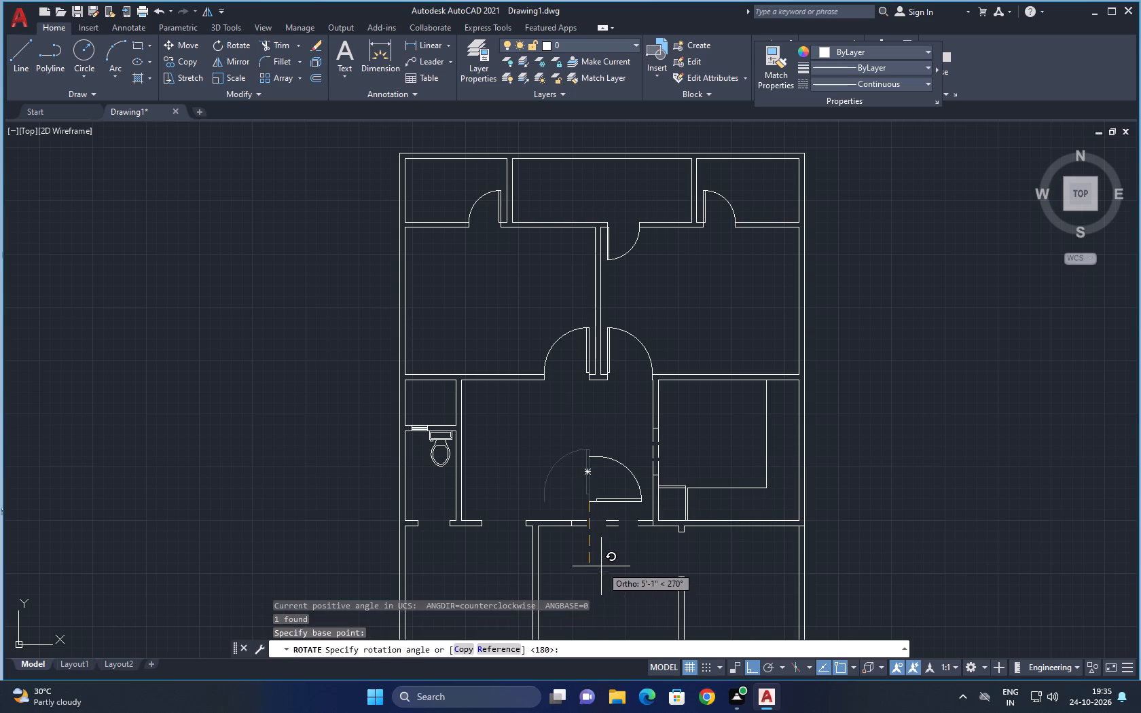
left_click(483, 547)
Mirror the rotated door about a vertical line through its hinge corner, erasing the source door.
left_click(590, 513)
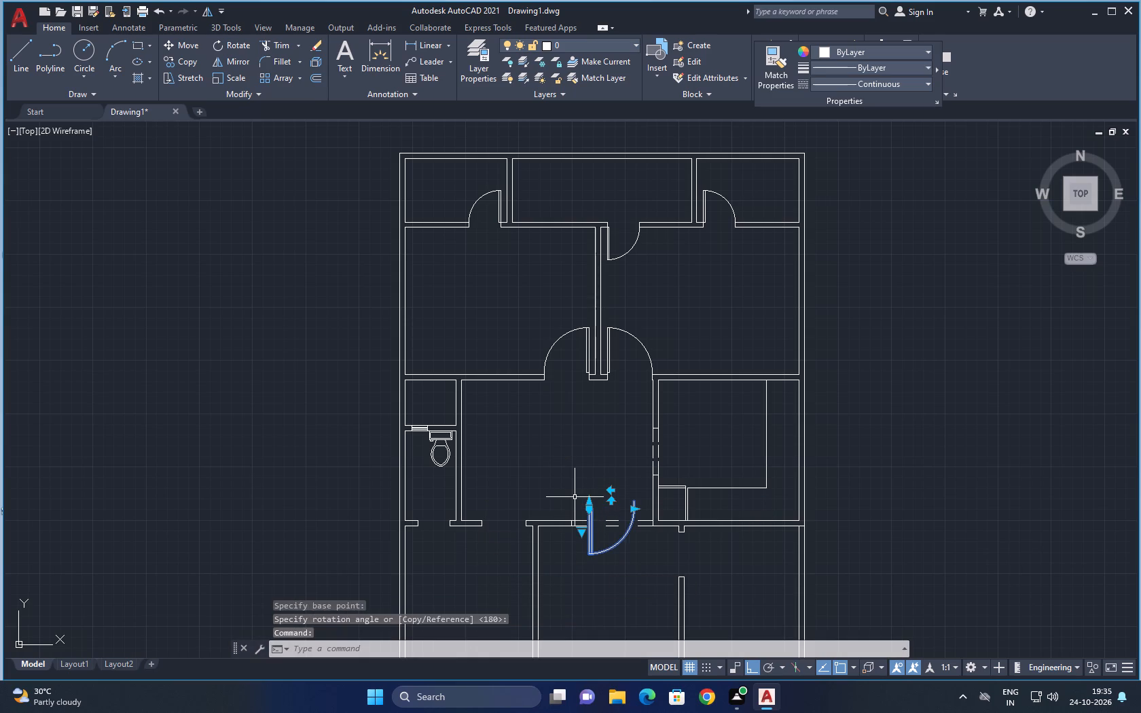
type("MI")
key("space")
scroll(587, 495, "up", 2)
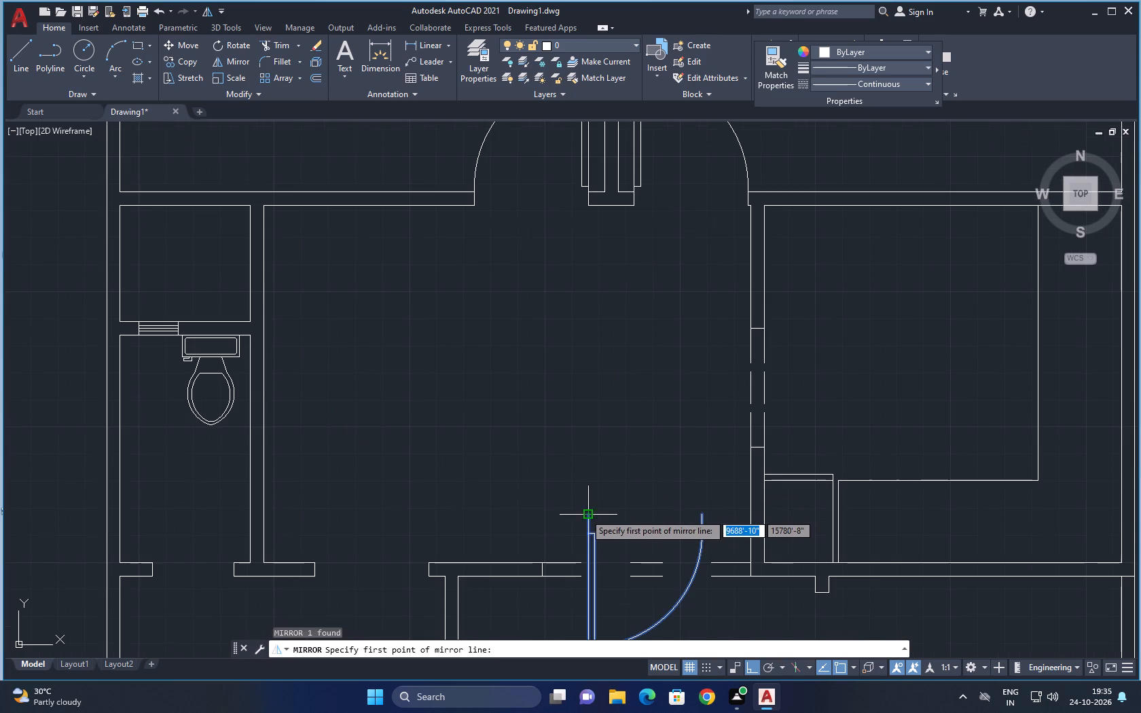
left_click(585, 513)
left_click(581, 254)
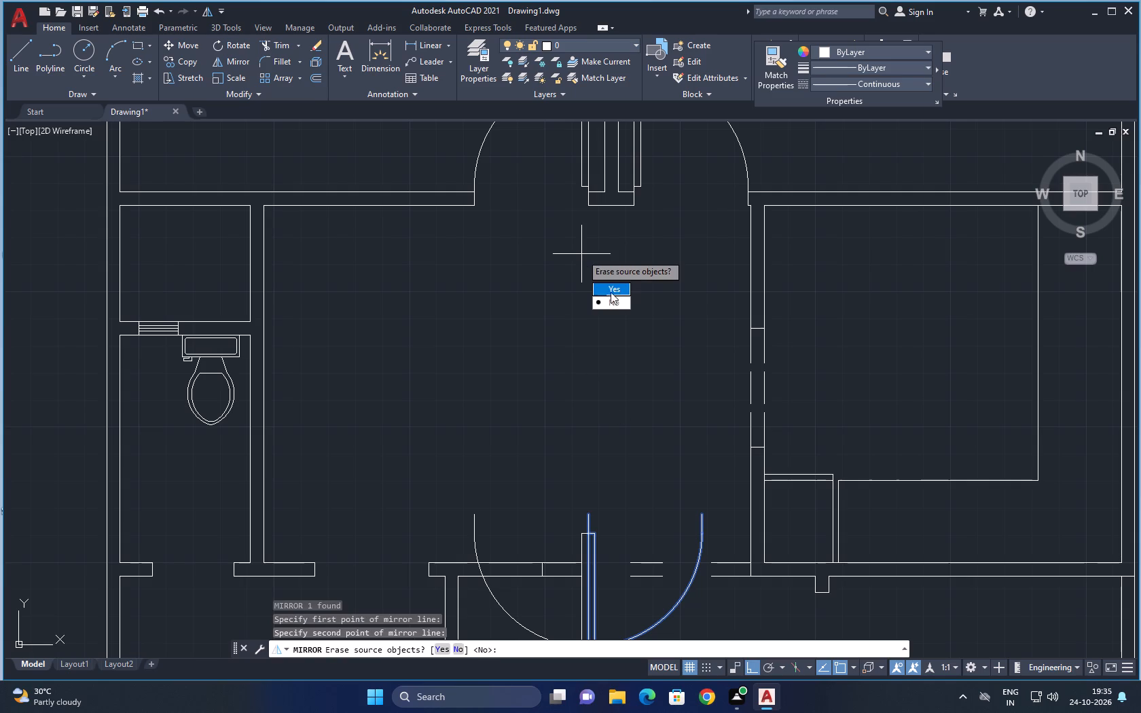
left_click_drag(611, 288, 581, 254)
Move the mirrored door by its hinge corner to the upper right jamb corner of the lower-left room's opening in the hall's bottom wall.
middle_click_drag(597, 534, 597, 357)
left_click(594, 373)
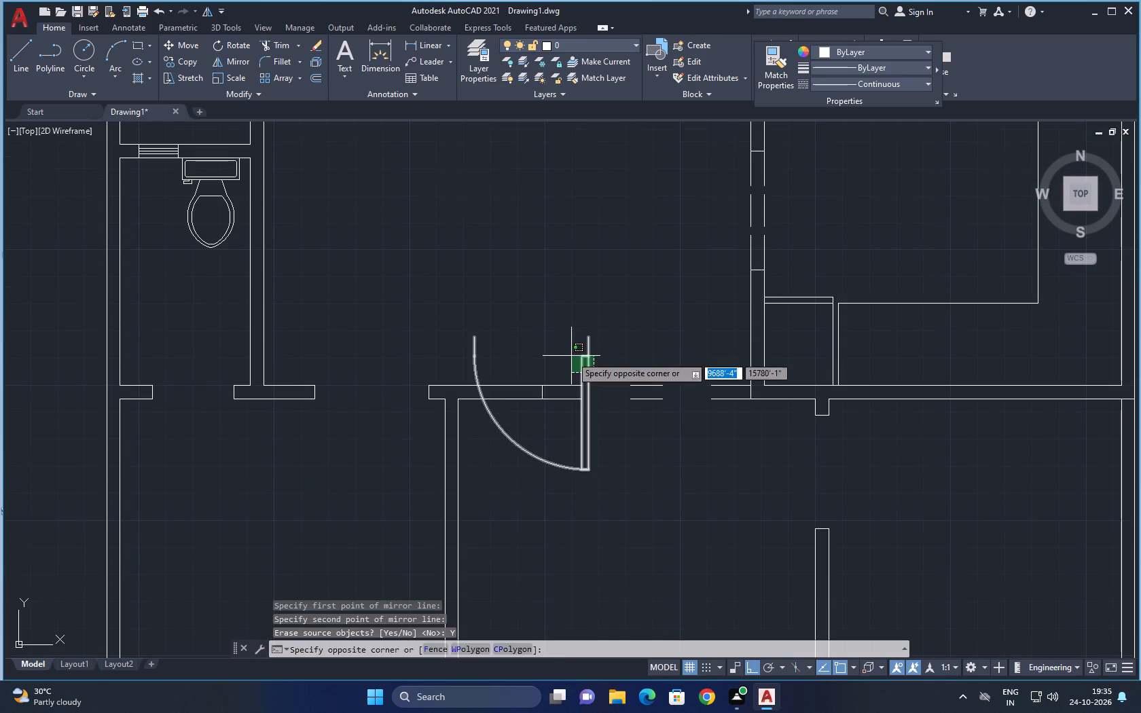
left_click(571, 356)
key("m")
key("space")
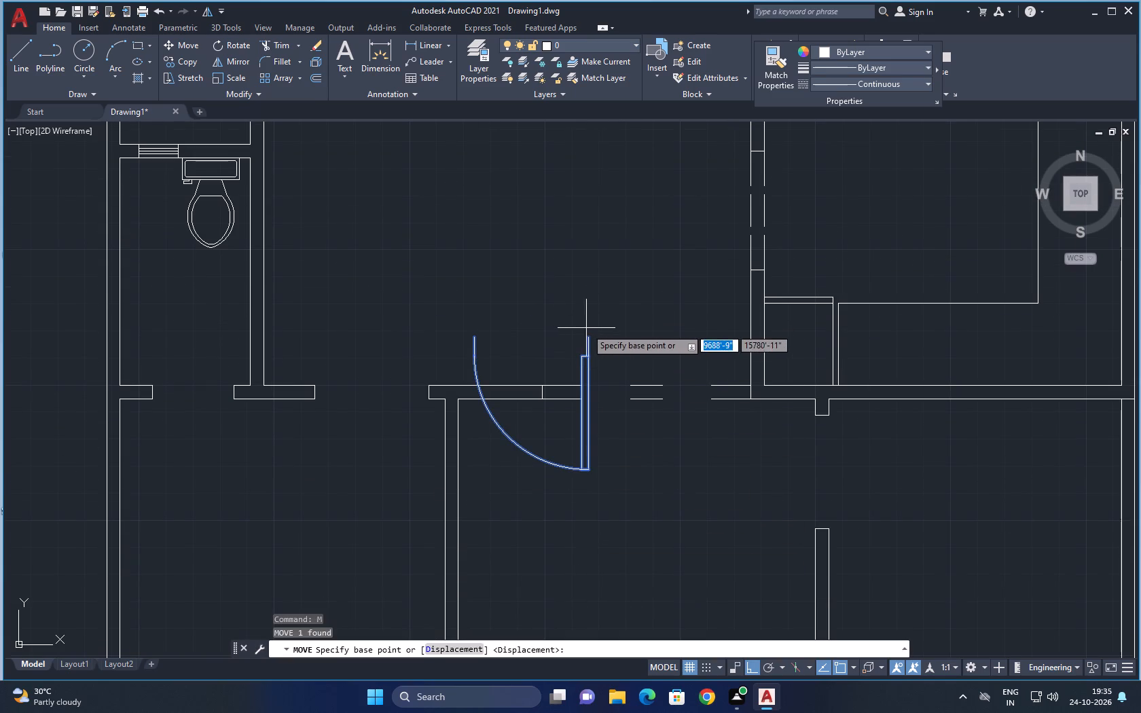
left_click(587, 340)
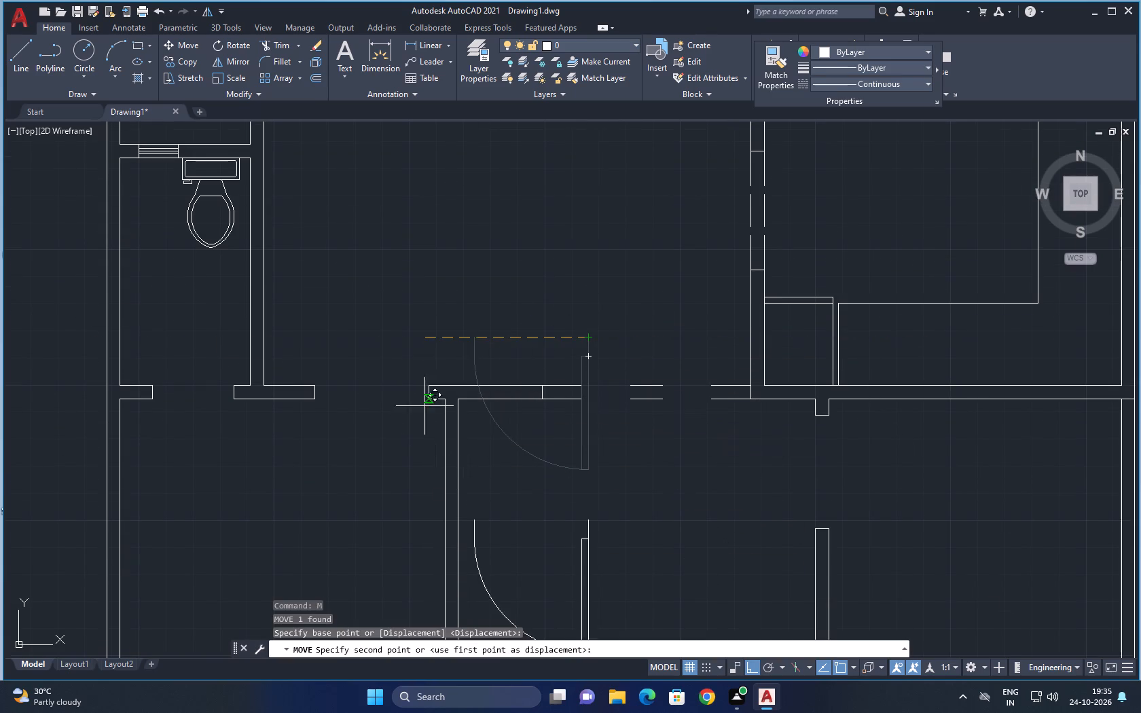
left_click(429, 388)
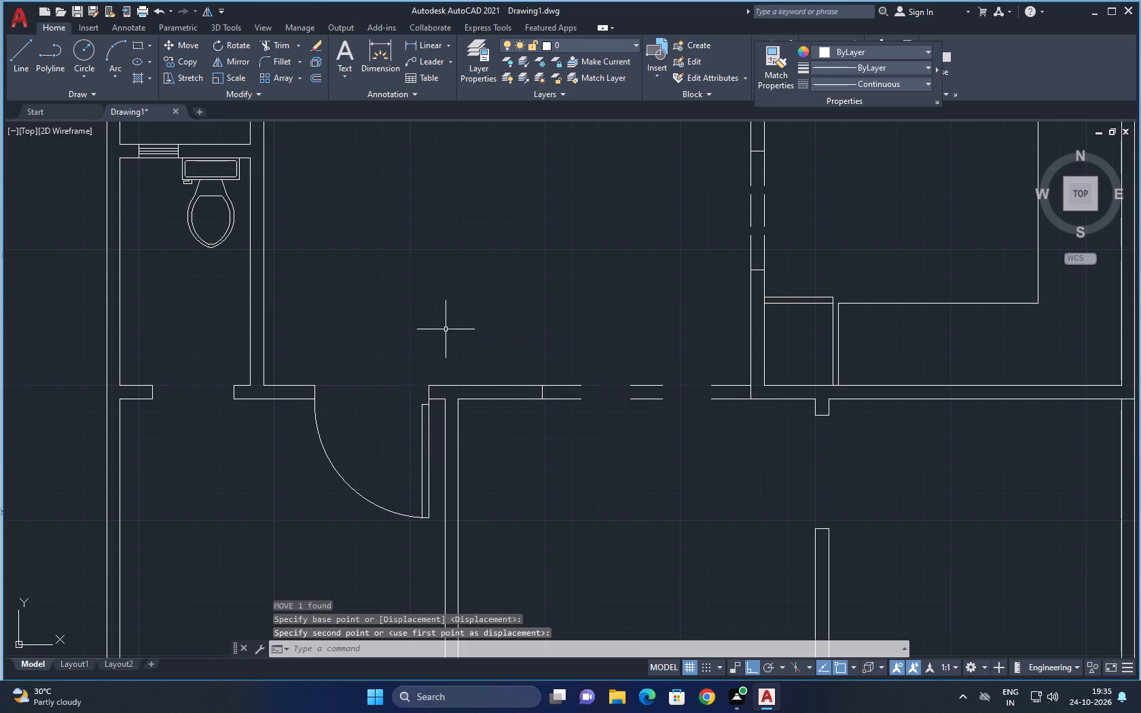
key("Escape")
Copy the lower-left room's door horizontally to the right into the lower middle room.
scroll(482, 323, "down", 2)
middle_click_drag(499, 348, 474, 403)
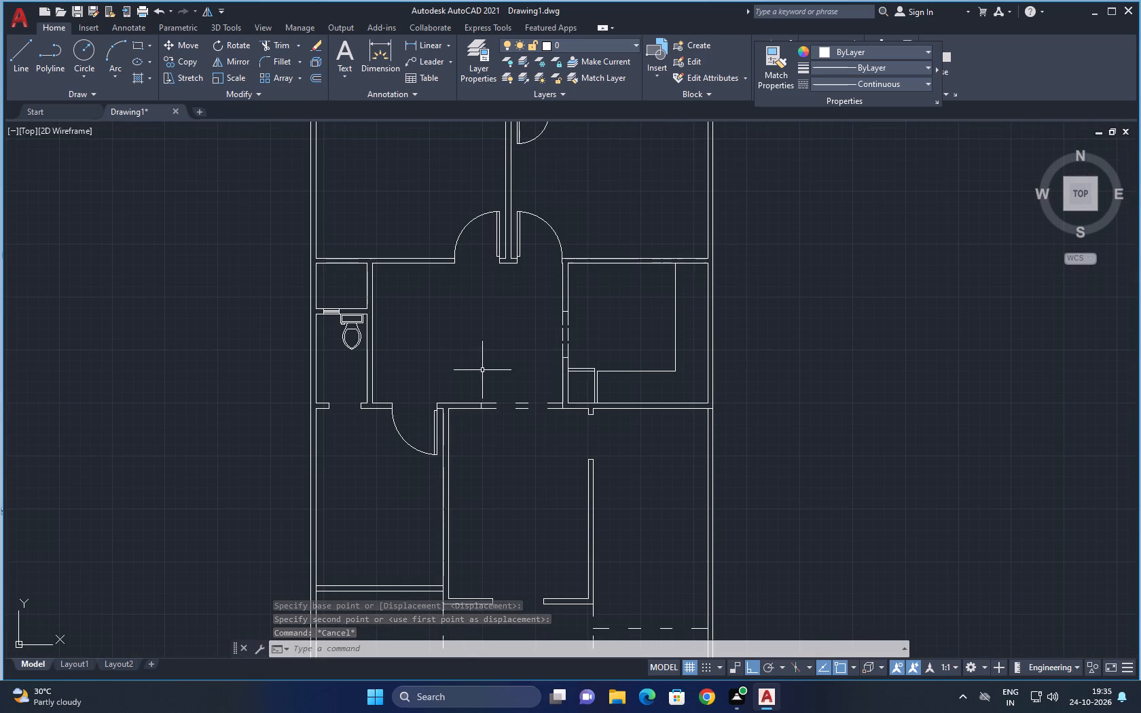
middle_click_drag(509, 398, 484, 390)
middle_click_drag(452, 282, 435, 335)
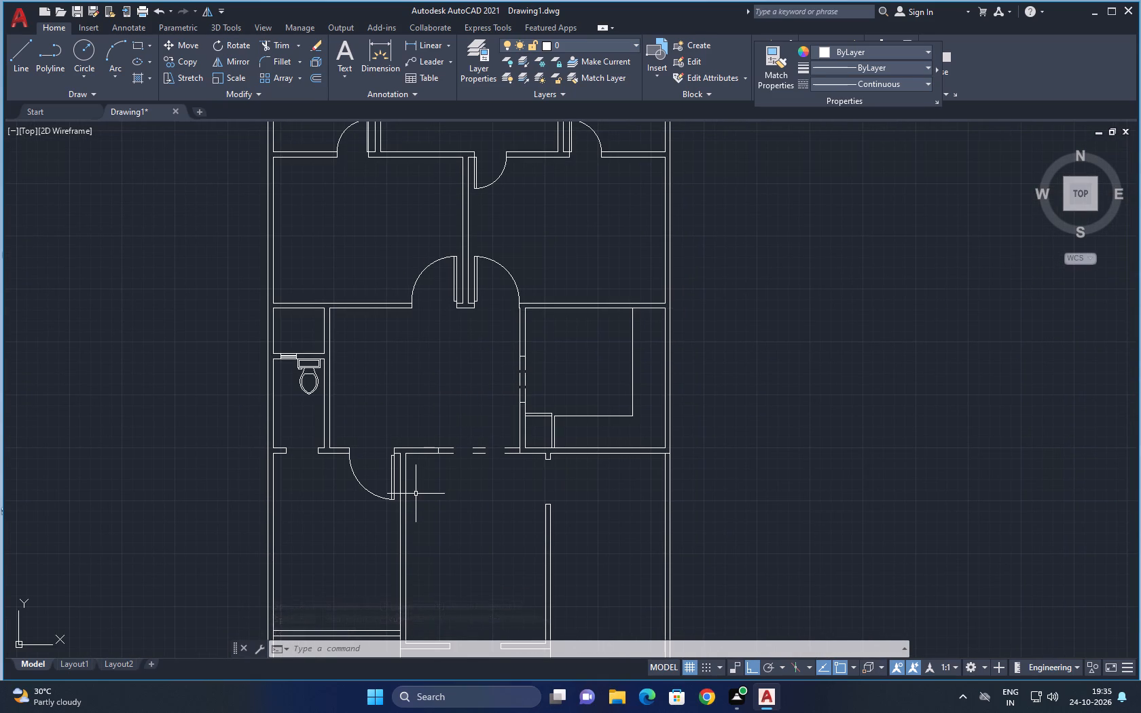
scroll(529, 487, "up", 1)
middle_click_drag(630, 510, 592, 469)
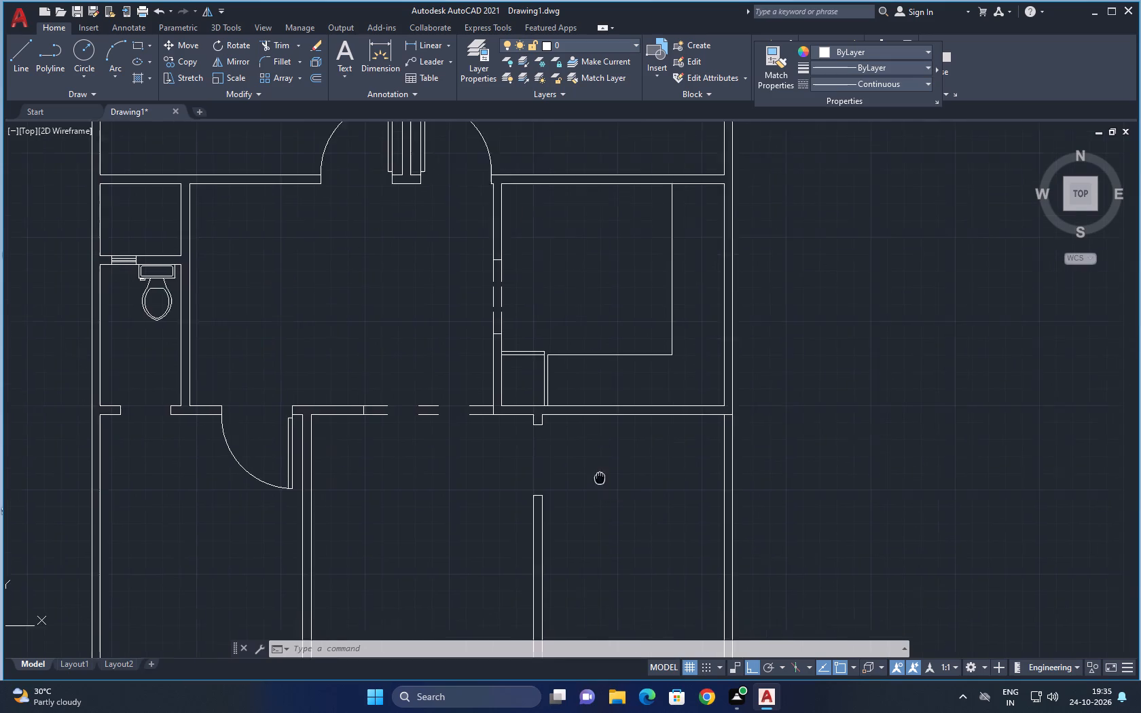
left_click(240, 454)
left_click(221, 453)
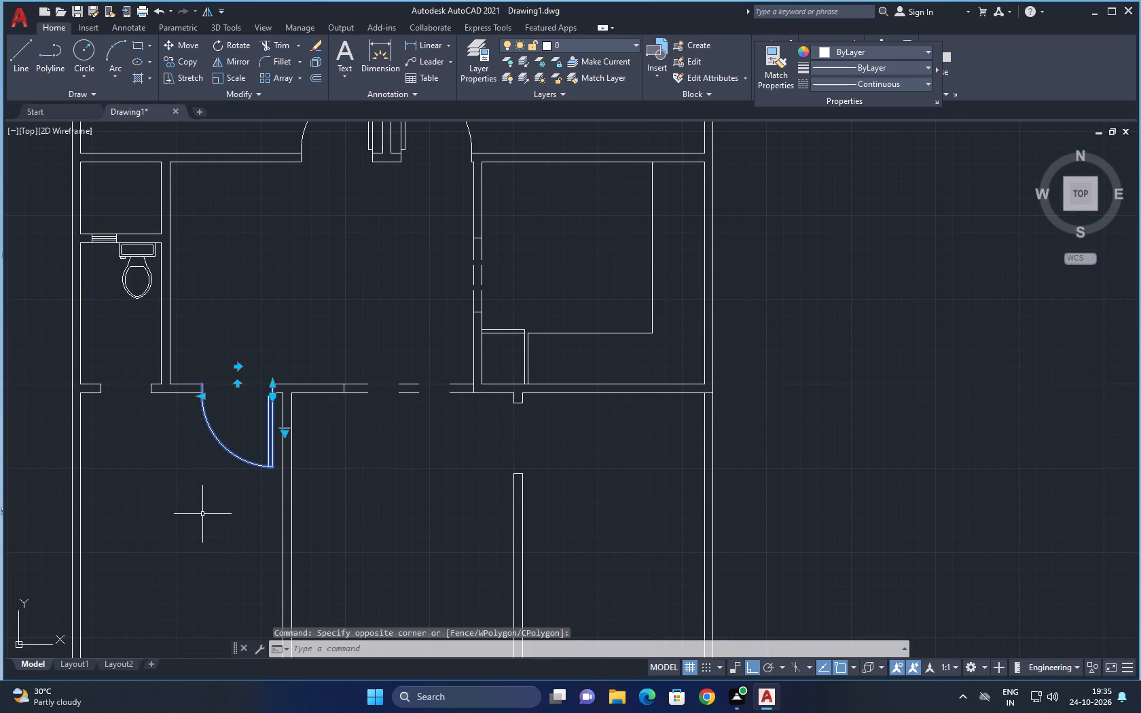
key("c")
key("o")
key("p")
key("space")
left_click(240, 451)
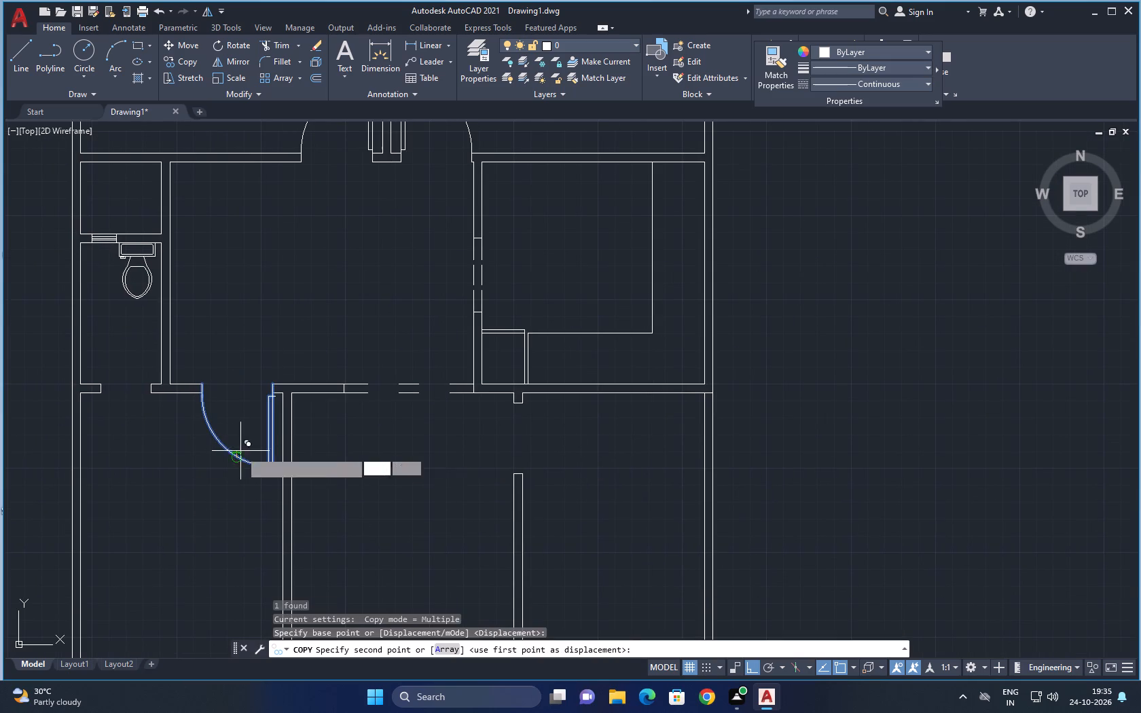
left_click(403, 486)
key("Escape")
Rotate the door copy in the lower middle room by 90°.
left_click(448, 448)
left_click(429, 436)
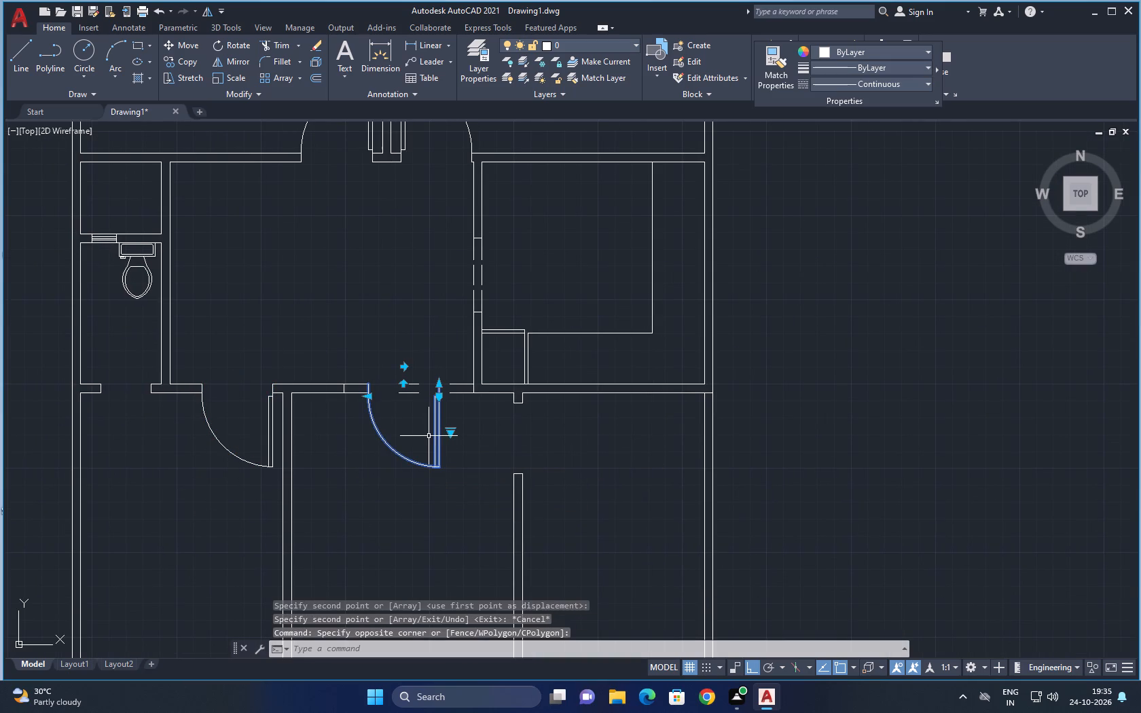
key("r")
type("O")
key("space")
left_click(425, 442)
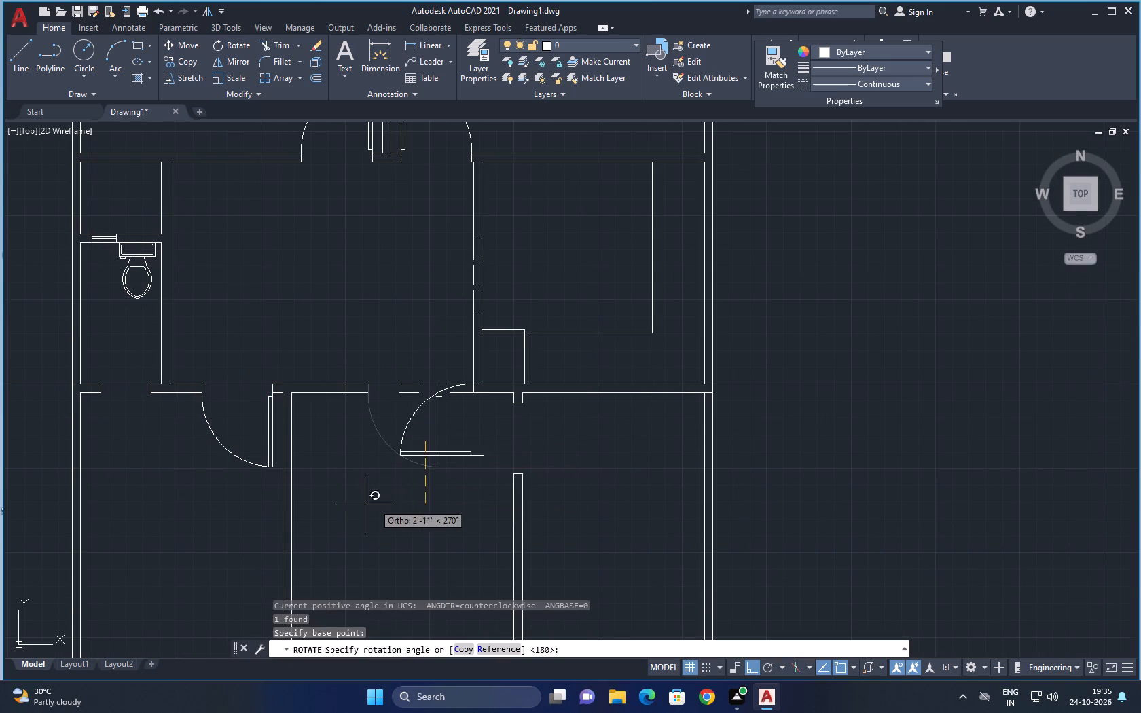
left_click(239, 215)
Move the rotated door by its hinge corner to the upper jamb's left corner in the opening of the lower middle room's right wall.
left_click_drag(399, 450, 399, 443)
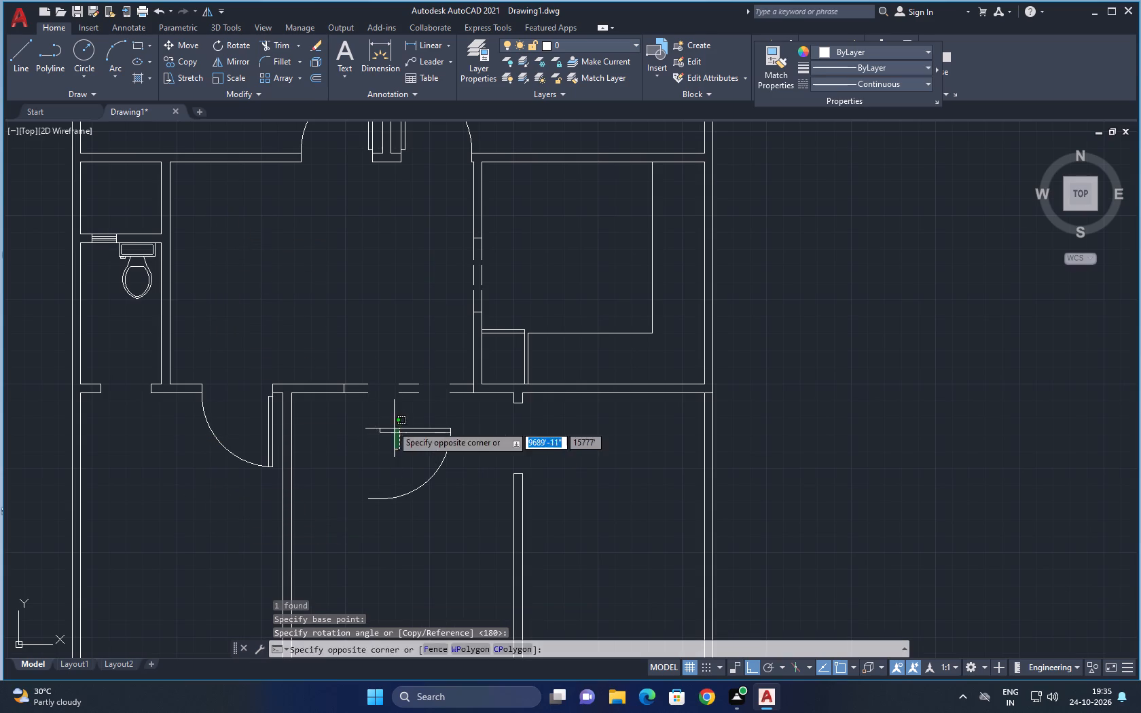
left_click(388, 416)
key("m")
key("space")
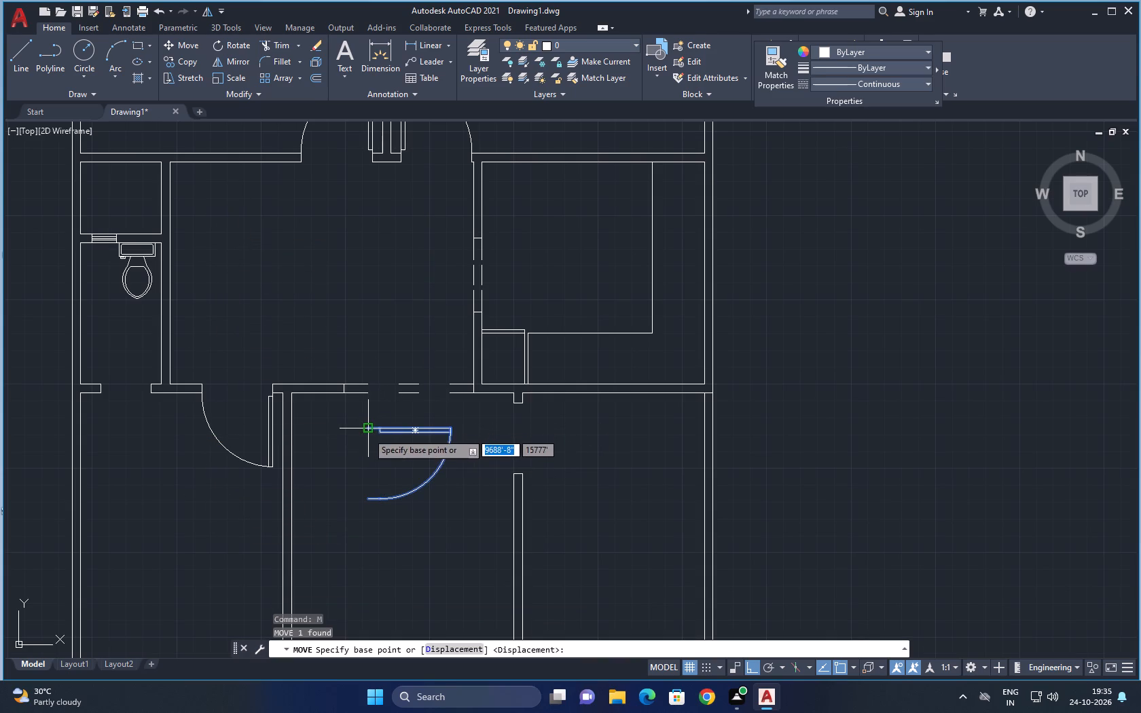
left_click(367, 428)
left_click(509, 405)
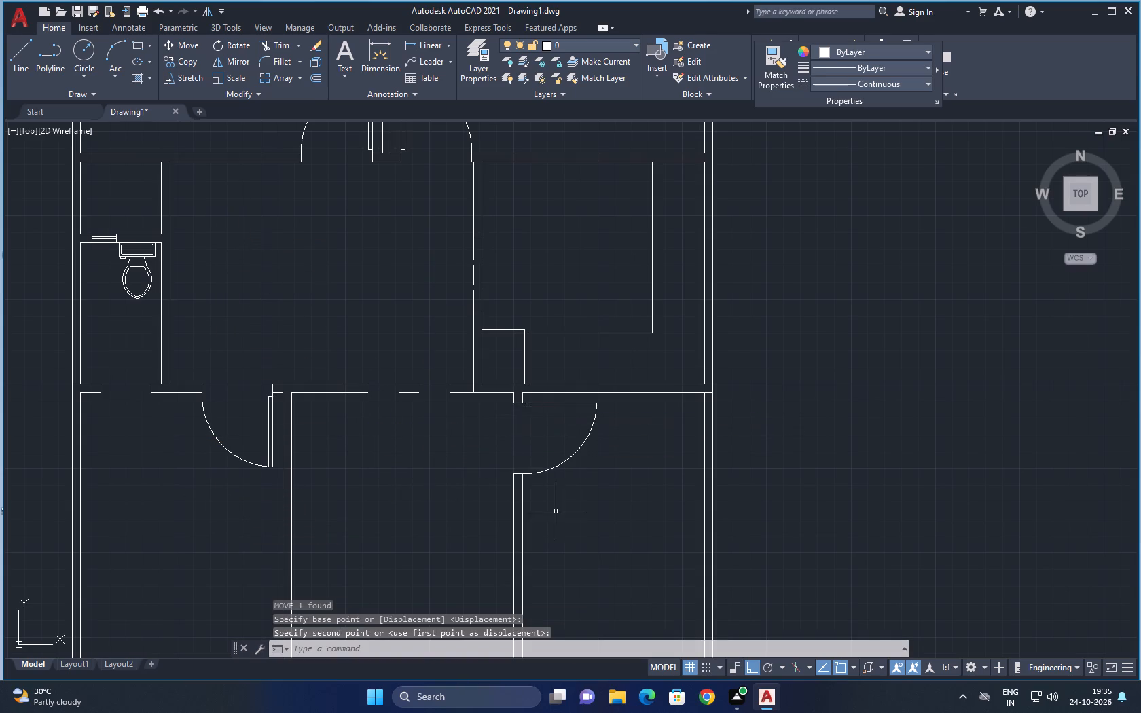
Copy the door of the plan's upper-right small room horizontally into the empty space to the right of the plan.
scroll(556, 513, "down", 1)
middle_click_drag(556, 513, 570, 440)
scroll(570, 440, "down", 2)
middle_click_drag(526, 469, 500, 472)
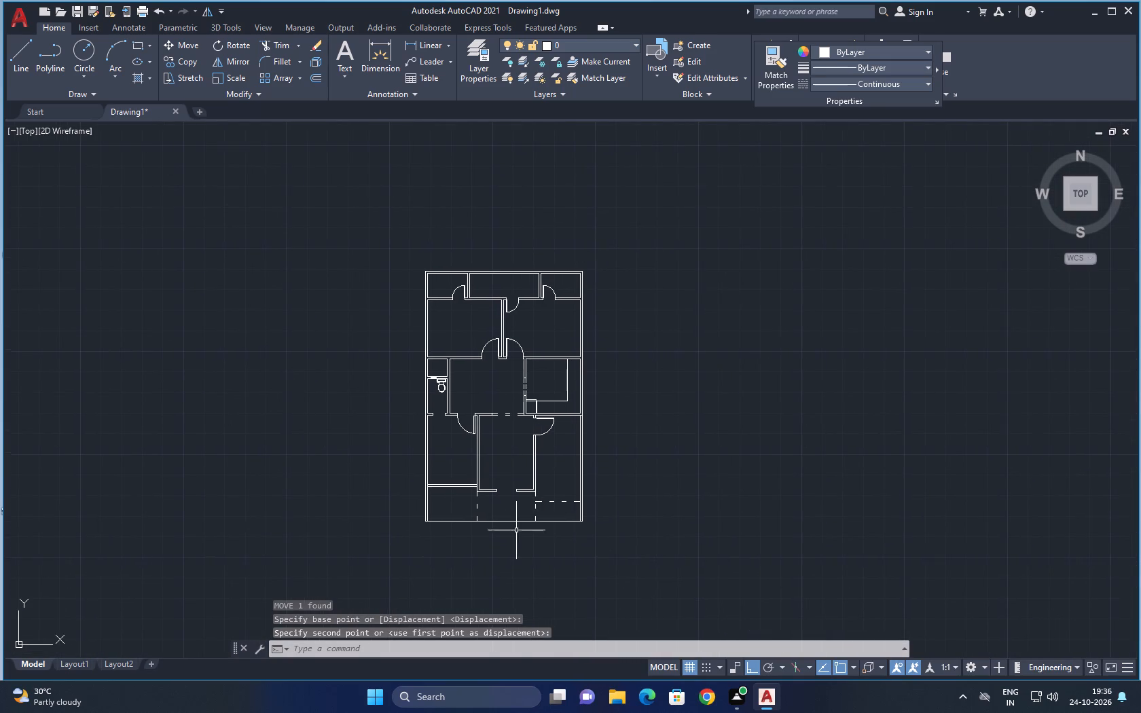
middle_click_drag(526, 441, 518, 474)
scroll(556, 302, "up", 2)
scroll(507, 366, "up", 3)
left_click_drag(511, 344, 513, 338)
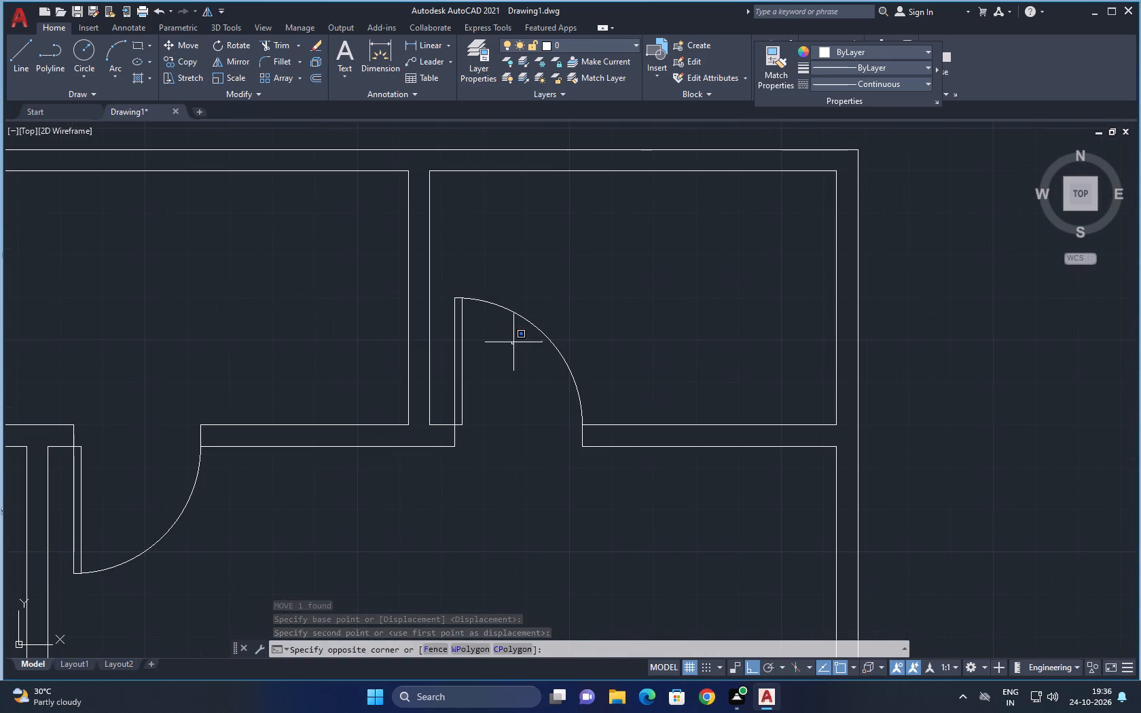
left_click_drag(513, 338, 513, 335)
left_click(509, 293)
key("c")
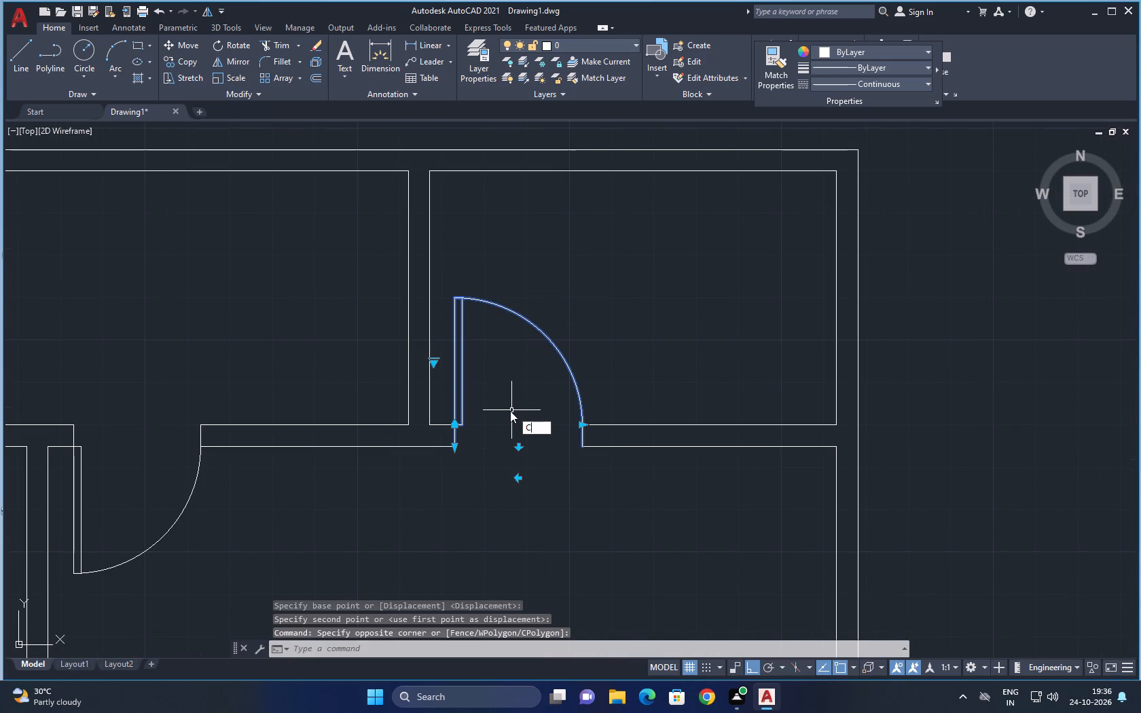
key("o")
key("p")
key("space")
left_click(493, 392)
scroll(677, 388, "down", 4)
left_click_drag(788, 403, 790, 403)
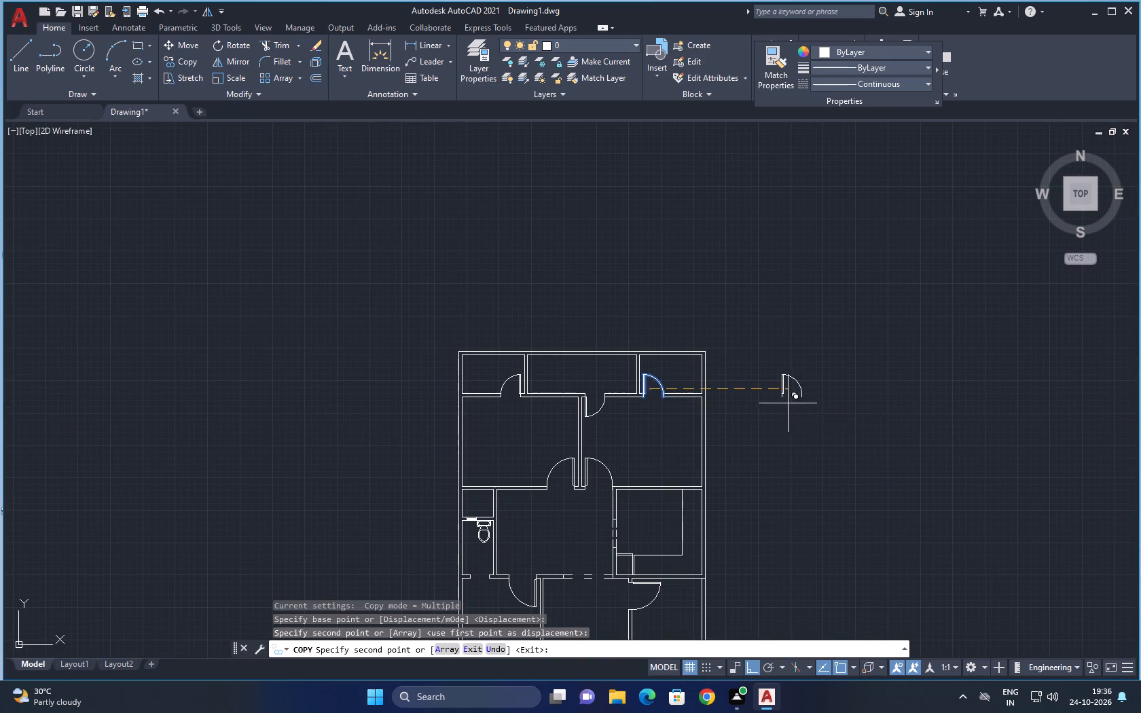
left_click_drag(790, 403, 794, 401)
scroll(791, 388, "up", 2)
key("Escape")
Mirror the copied door about a vertical line through its hinge edge, keeping the source door.
left_click_drag(784, 417, 780, 409)
left_click(758, 386)
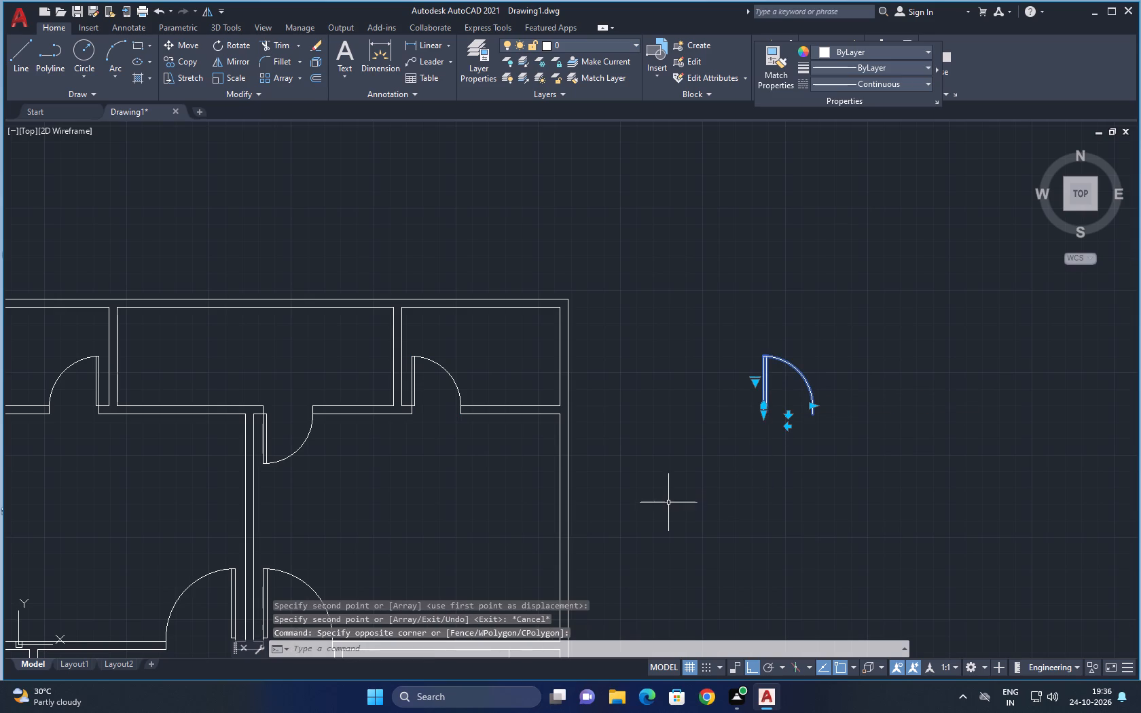
key("m")
key("i")
key("space")
left_click(761, 418)
left_click(746, 262)
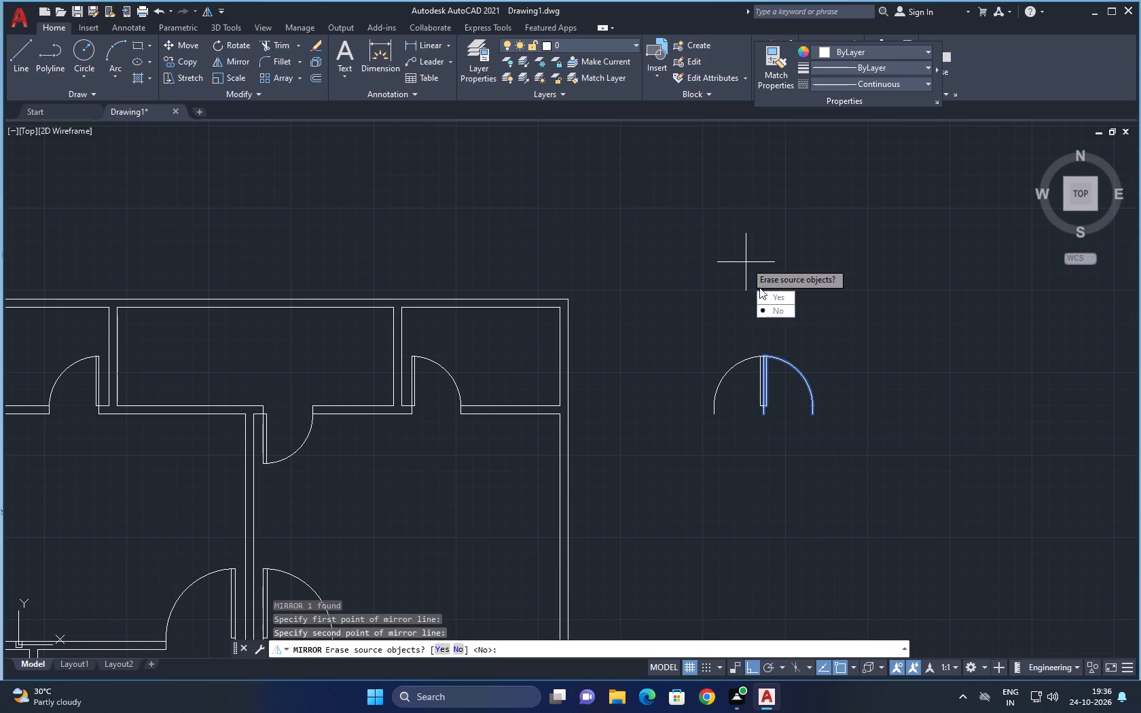
left_click_drag(774, 314, 746, 261)
Move the mirrored door by its free-end corner to the other door's free end, forming a double door.
left_click(721, 386)
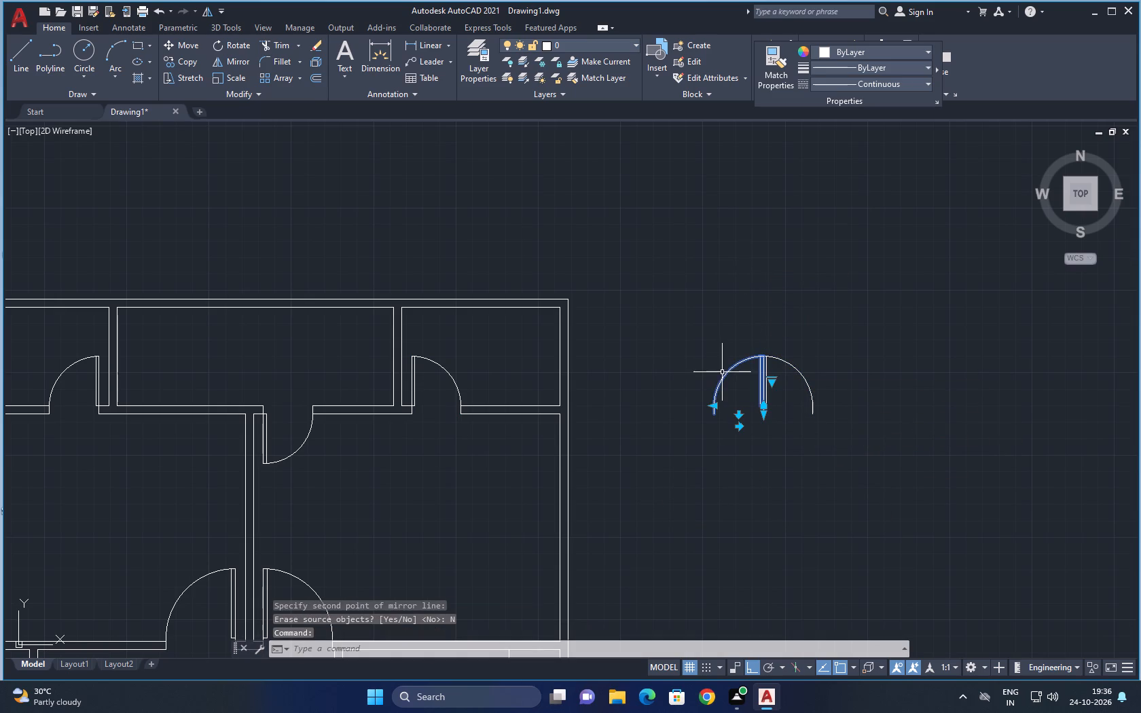
key("comma")
key("space")
key("Escape")
left_click(730, 390)
left_click(703, 359)
key("n")
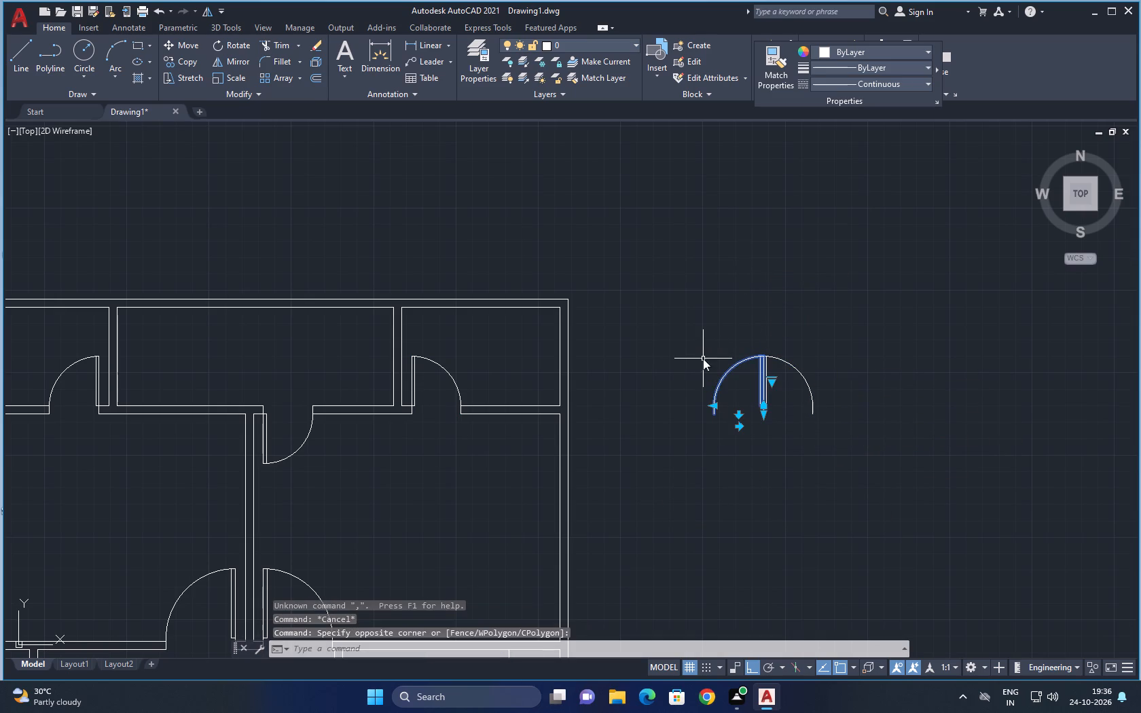
key("Escape")
left_click(736, 388)
left_click(702, 369)
key("m")
key("space")
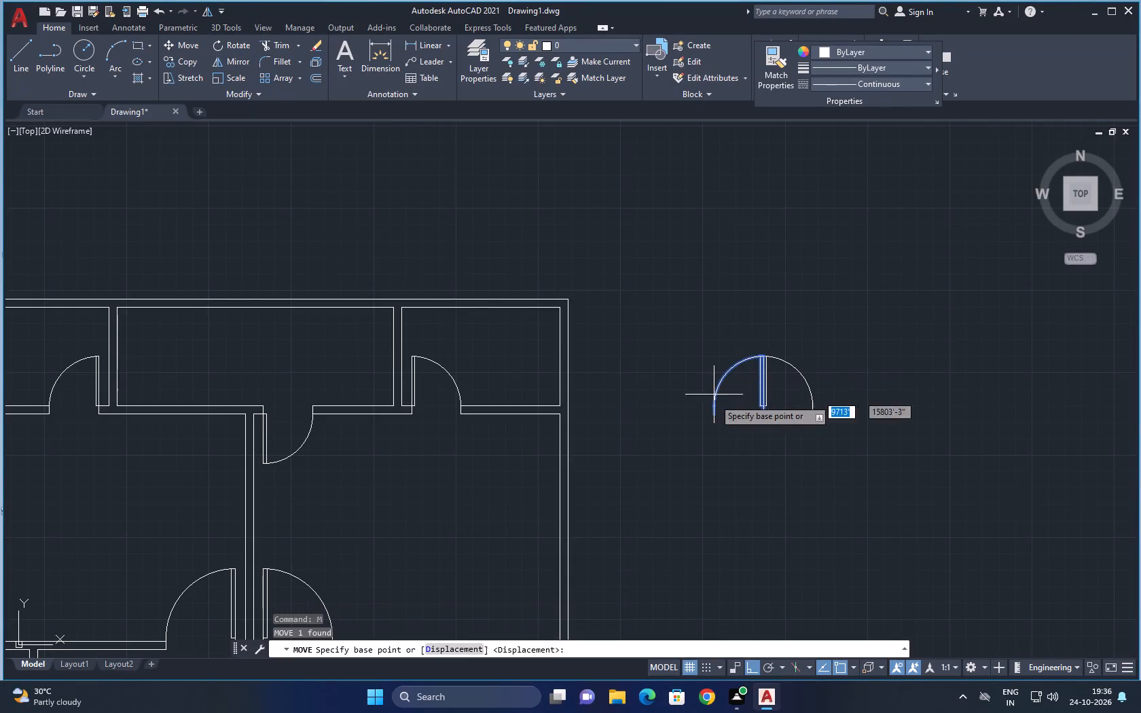
left_click(715, 413)
left_click(810, 418)
key("Escape")
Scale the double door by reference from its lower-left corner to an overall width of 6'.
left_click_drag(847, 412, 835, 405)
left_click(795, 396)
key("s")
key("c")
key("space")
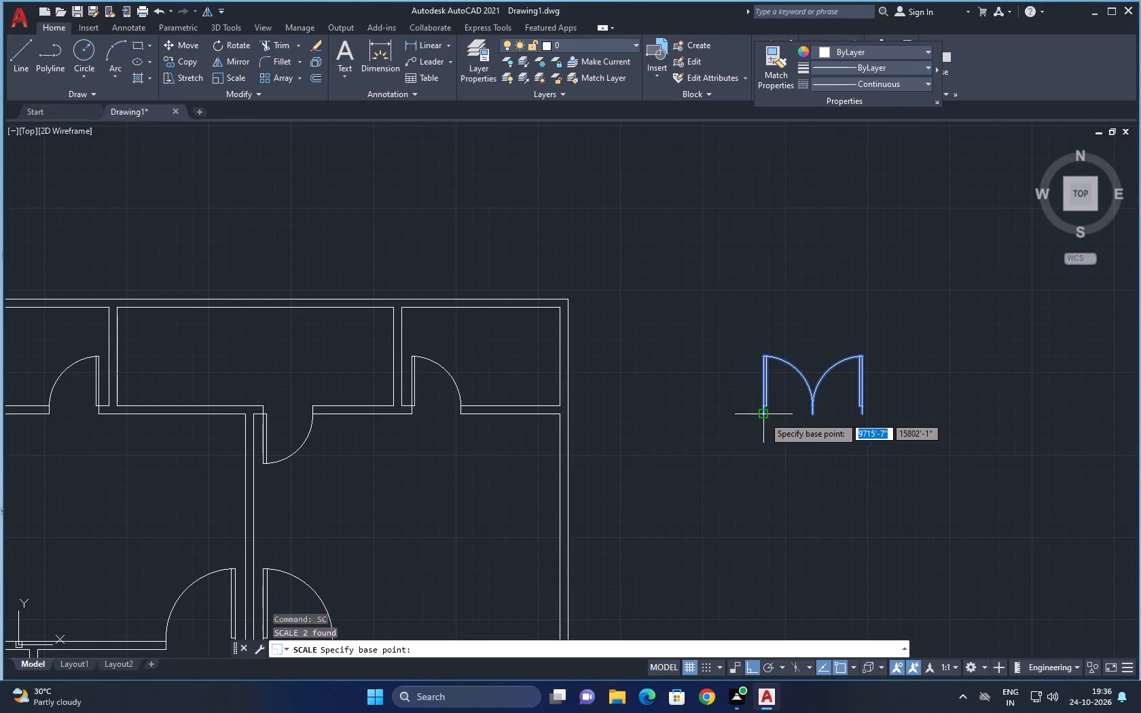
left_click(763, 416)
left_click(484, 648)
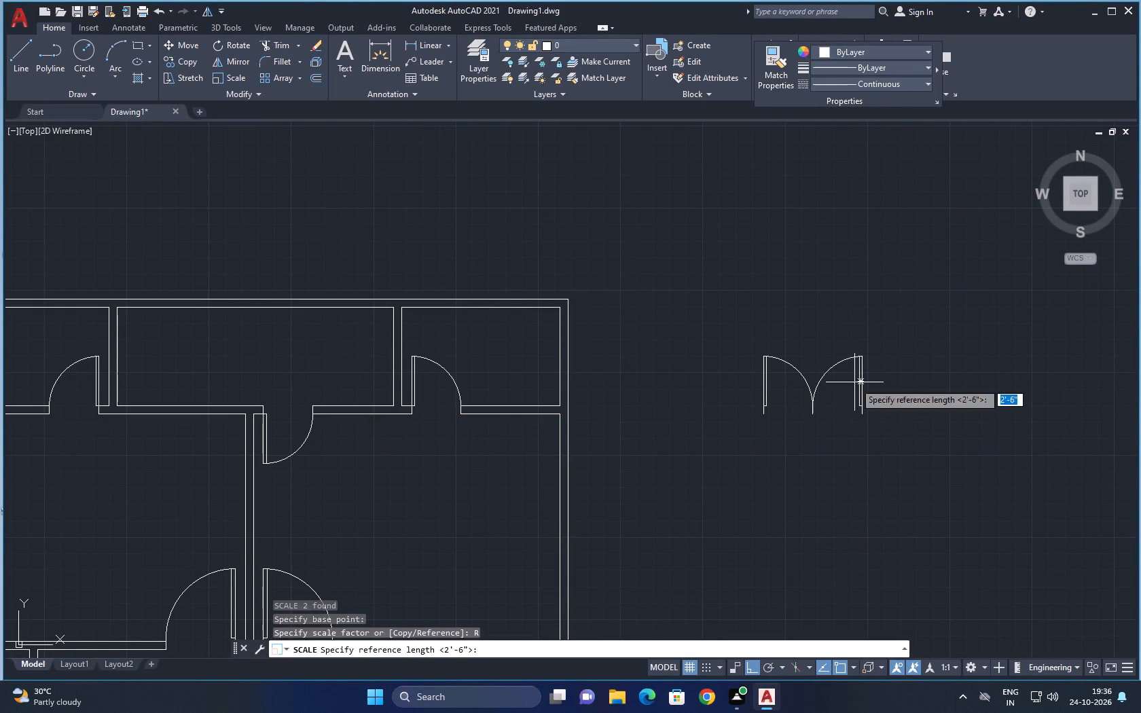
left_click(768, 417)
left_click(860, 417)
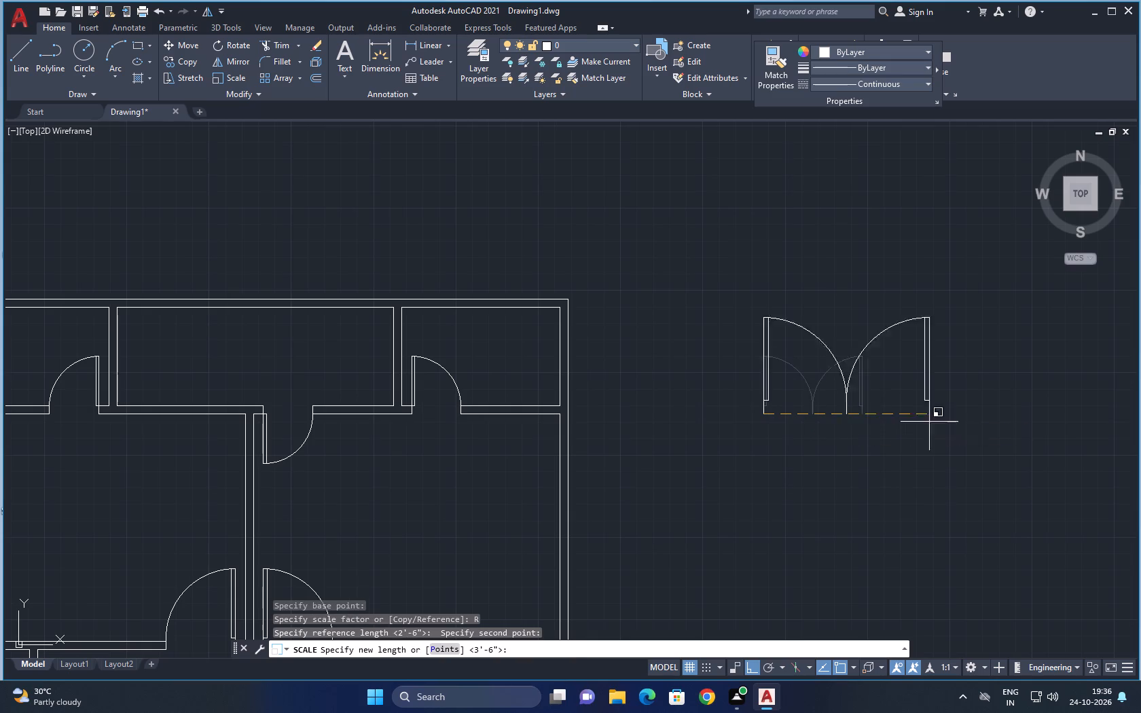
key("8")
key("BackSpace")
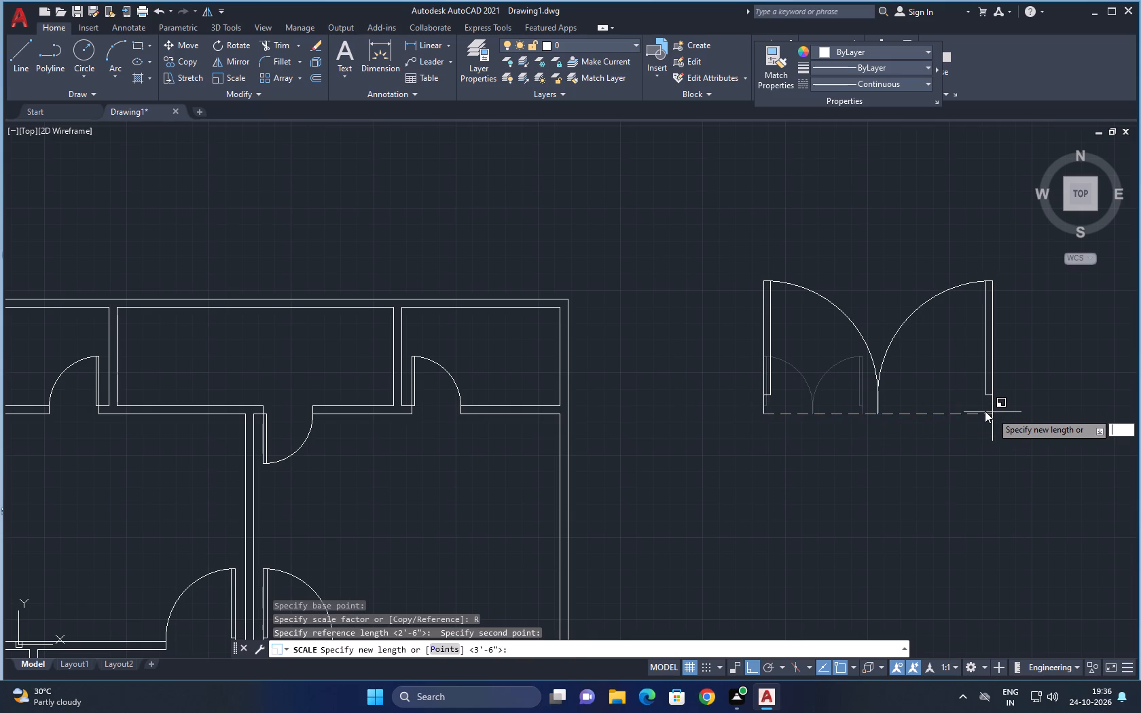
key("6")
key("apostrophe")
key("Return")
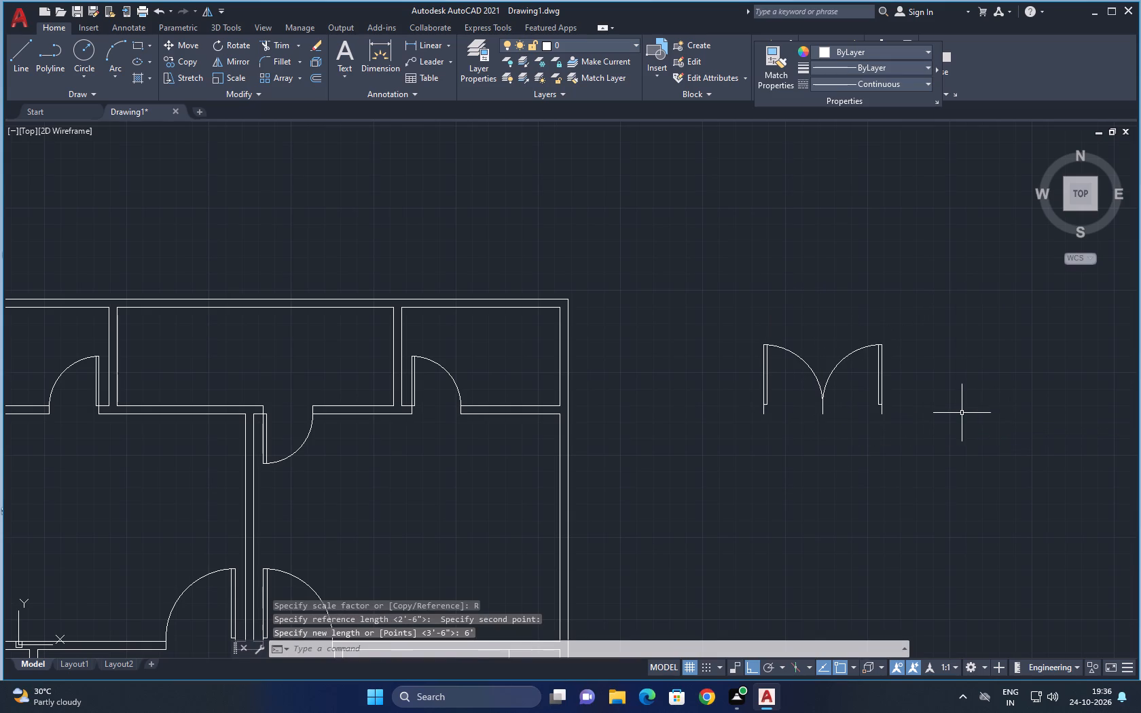
Move the double door by its lower-left corner to the left jamb corner of the opening in the lower middle room's bottom wall.
left_click_drag(943, 420, 929, 412)
left_click_drag(740, 374, 734, 373)
key("n")
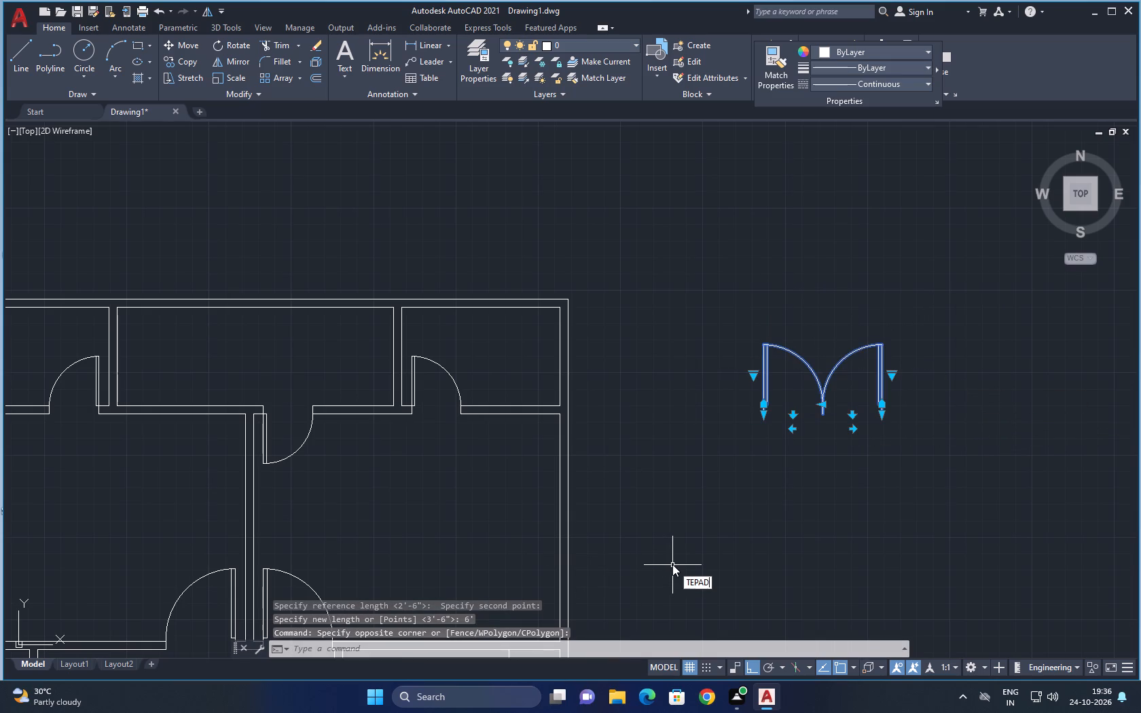
key("BackSpace")
key("BackSpace")
type("M")
key("space")
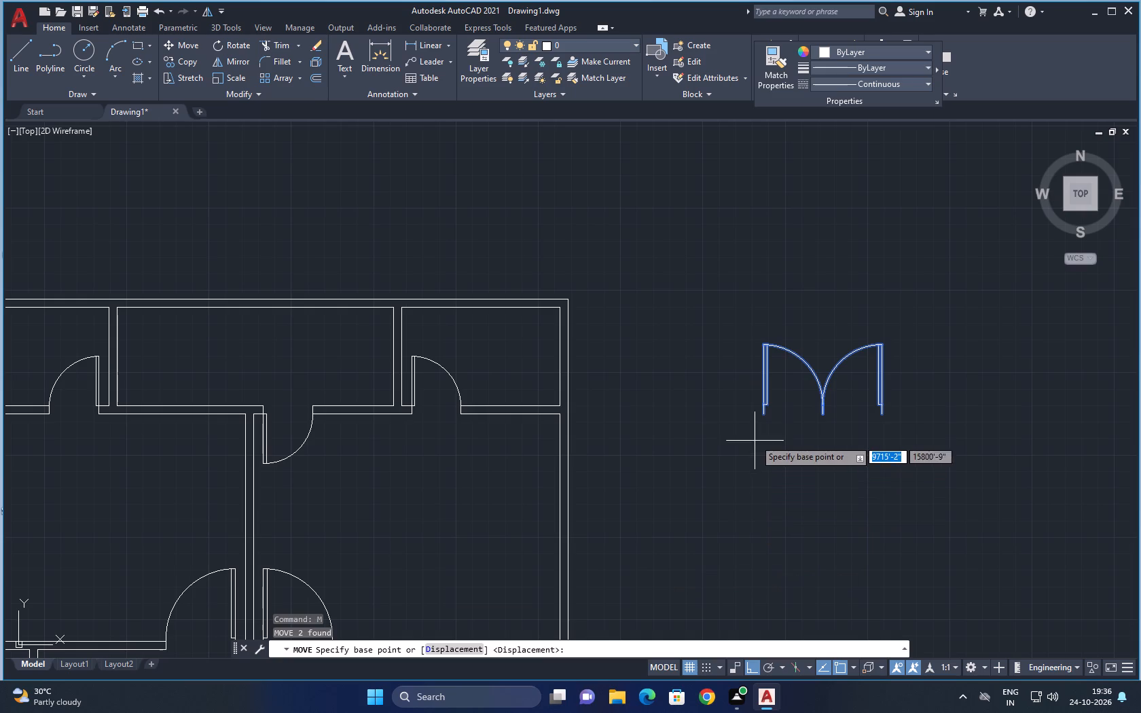
left_click(763, 414)
middle_click_drag(638, 559, 853, 126)
scroll(816, 214, "down", 1)
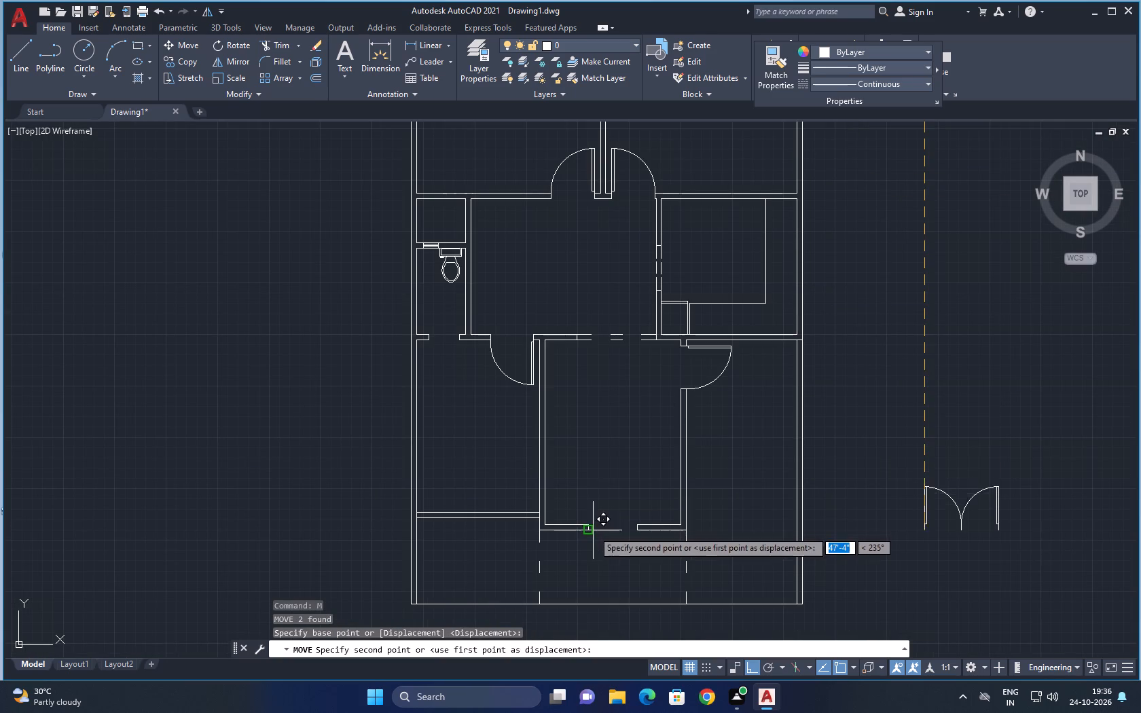
left_click(593, 530)
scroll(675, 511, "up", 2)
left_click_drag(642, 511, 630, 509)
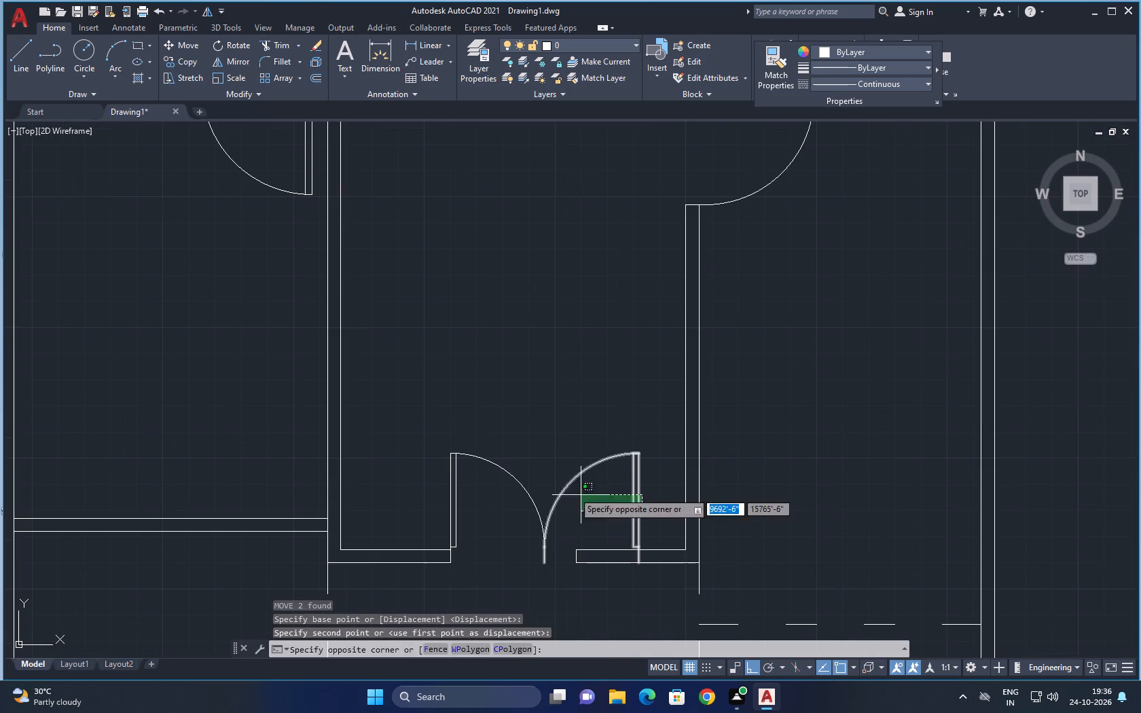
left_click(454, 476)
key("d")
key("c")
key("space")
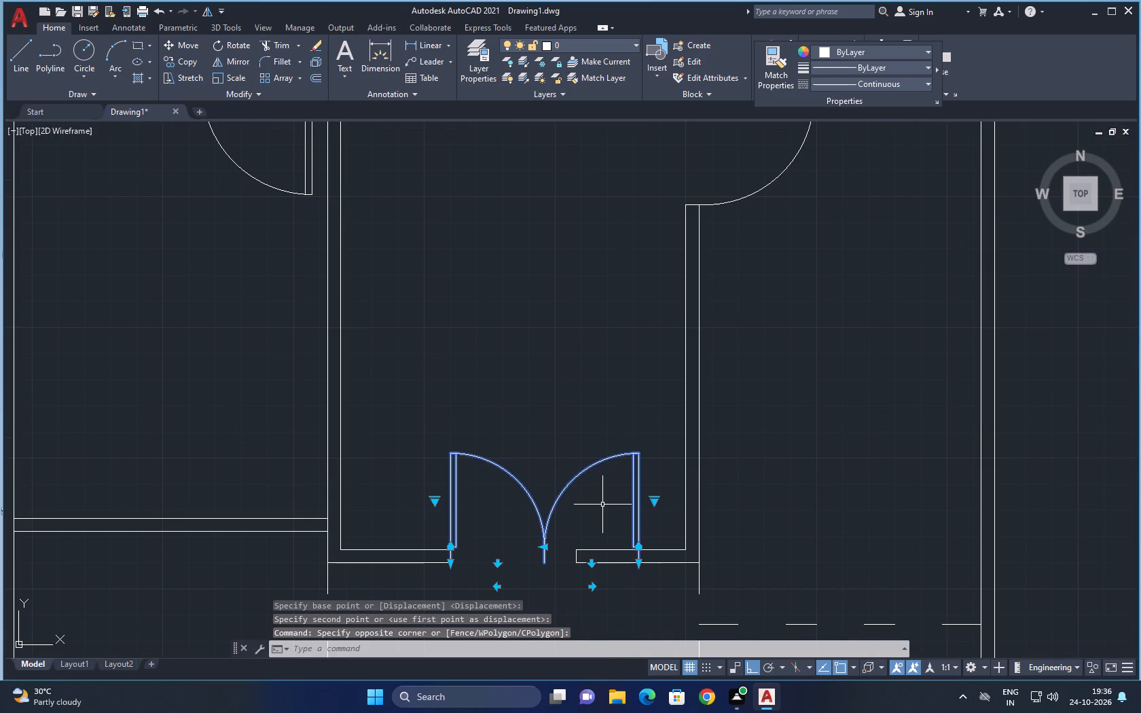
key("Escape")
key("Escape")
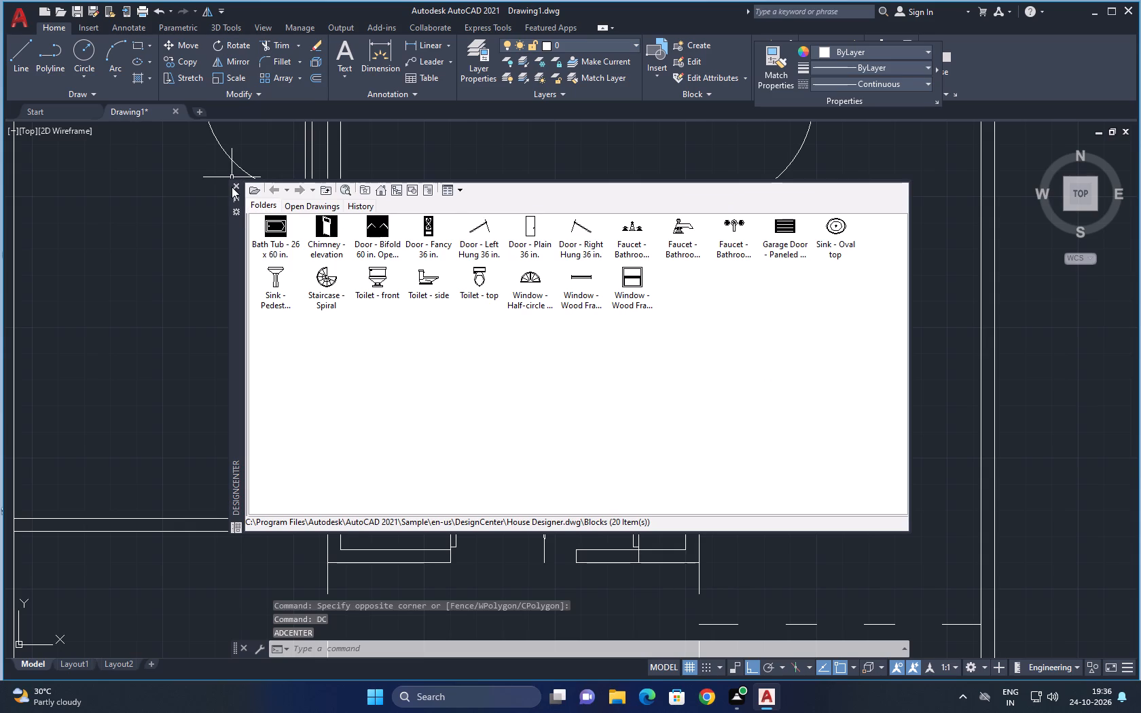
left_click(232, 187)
Scale the double door by reference from its lower-left corner so its overall width ends at the opening's right jamb corner.
left_click_drag(593, 528, 577, 518)
left_click(500, 516)
key("s")
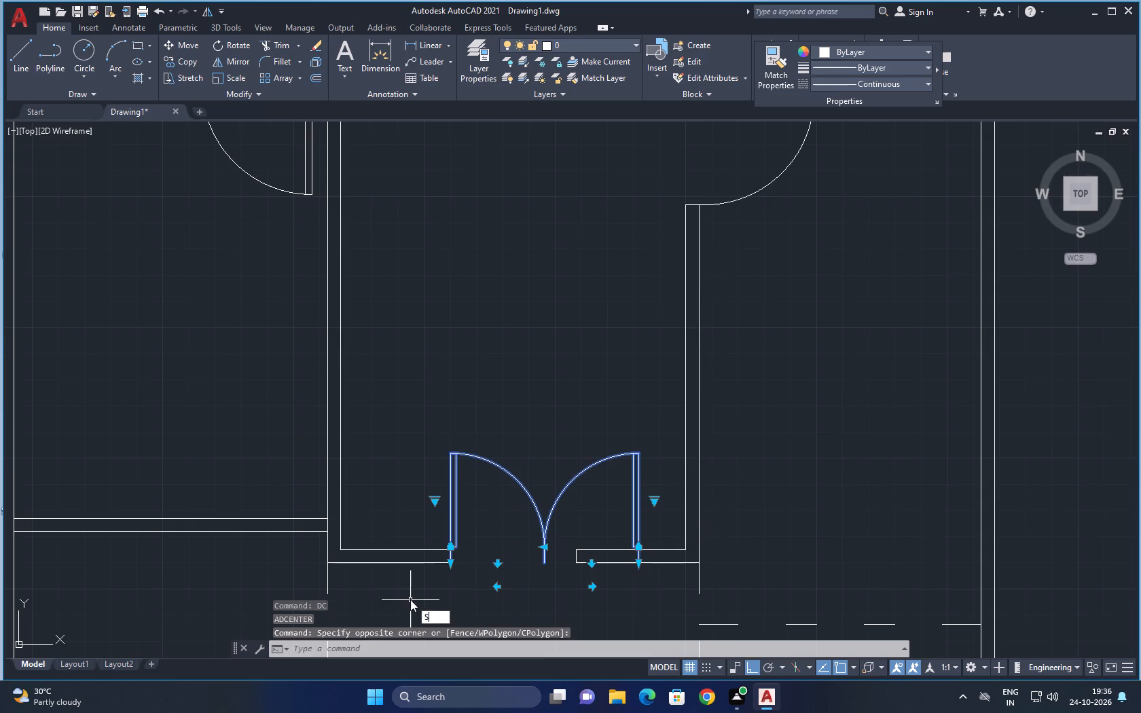
key("c")
key("space")
left_click(452, 566)
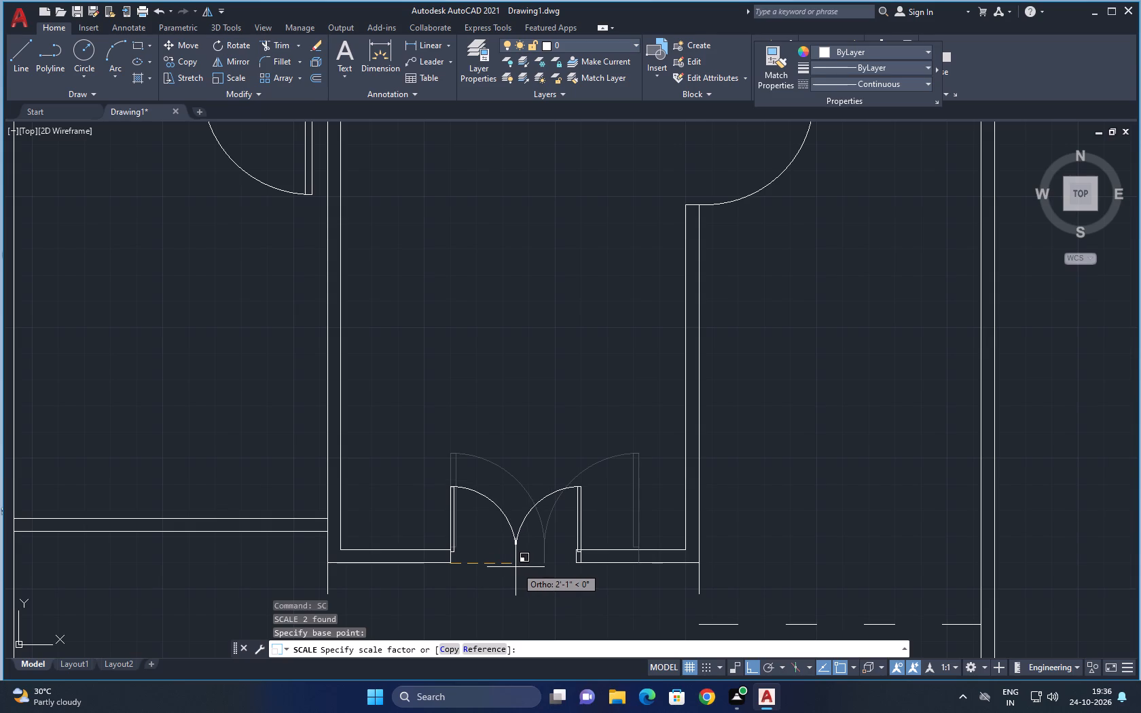
scroll(513, 566, "up", 3)
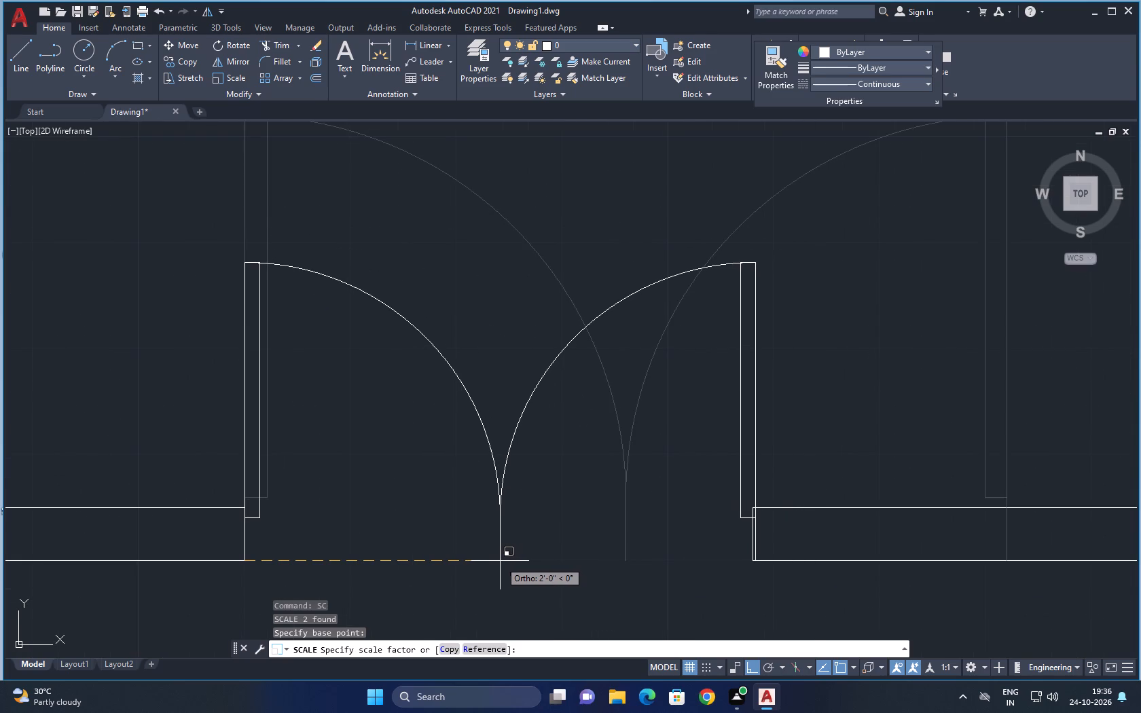
left_click(483, 648)
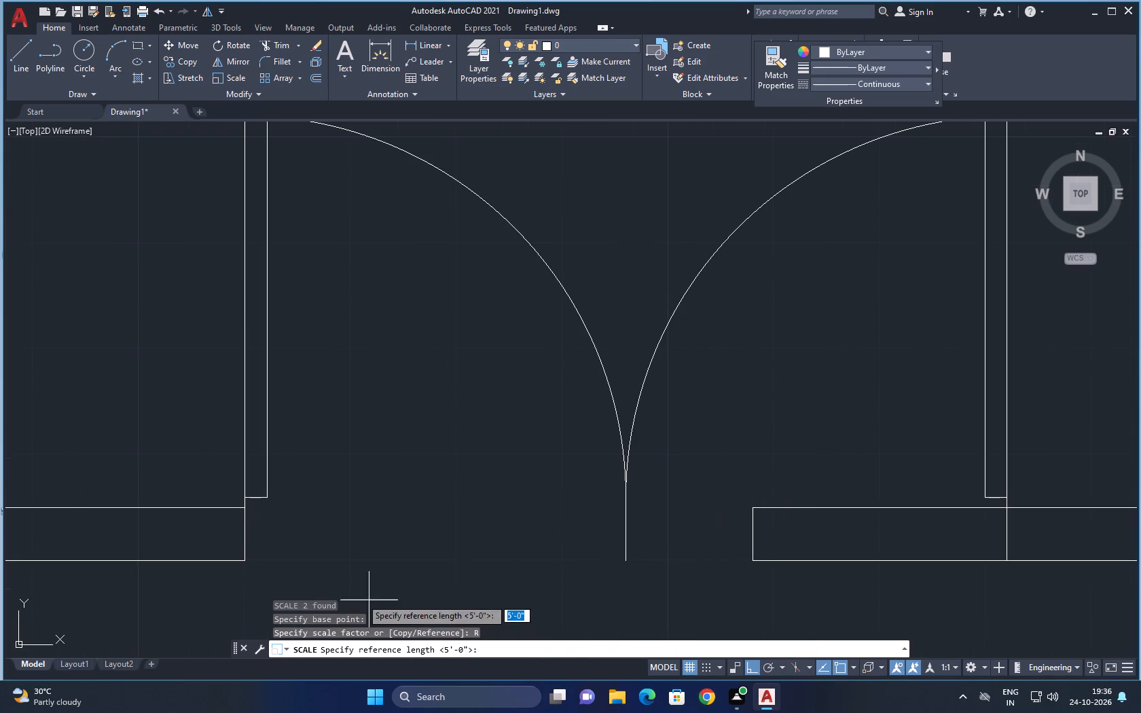
left_click(240, 566)
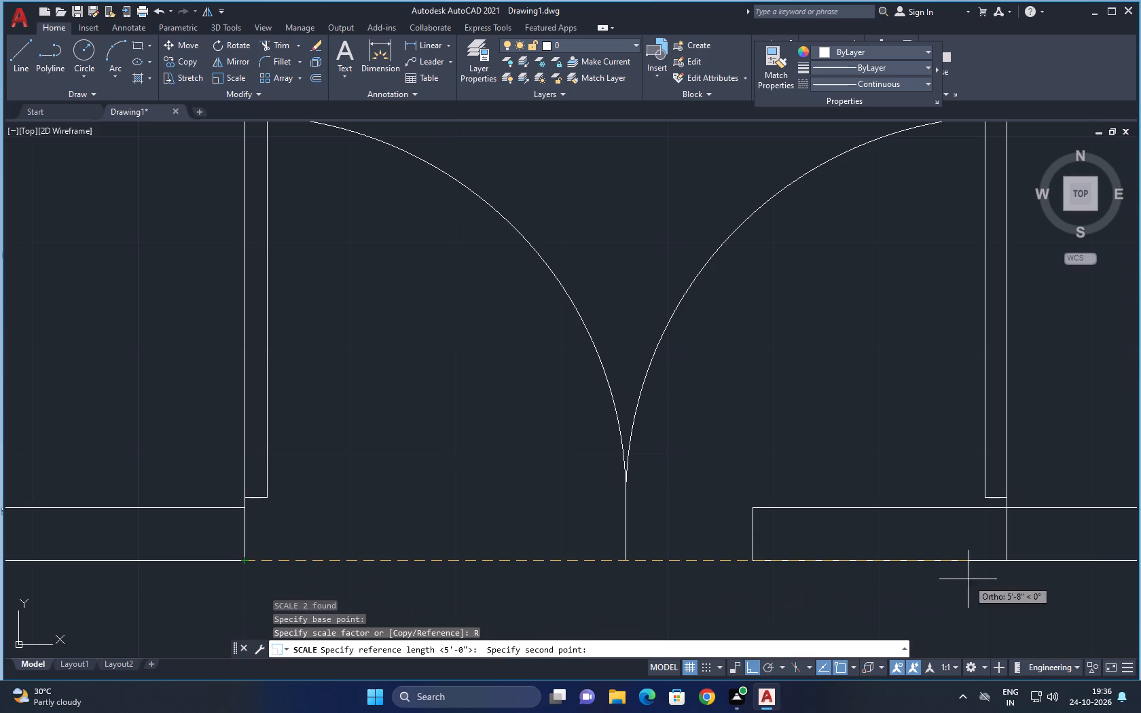
left_click(1006, 562)
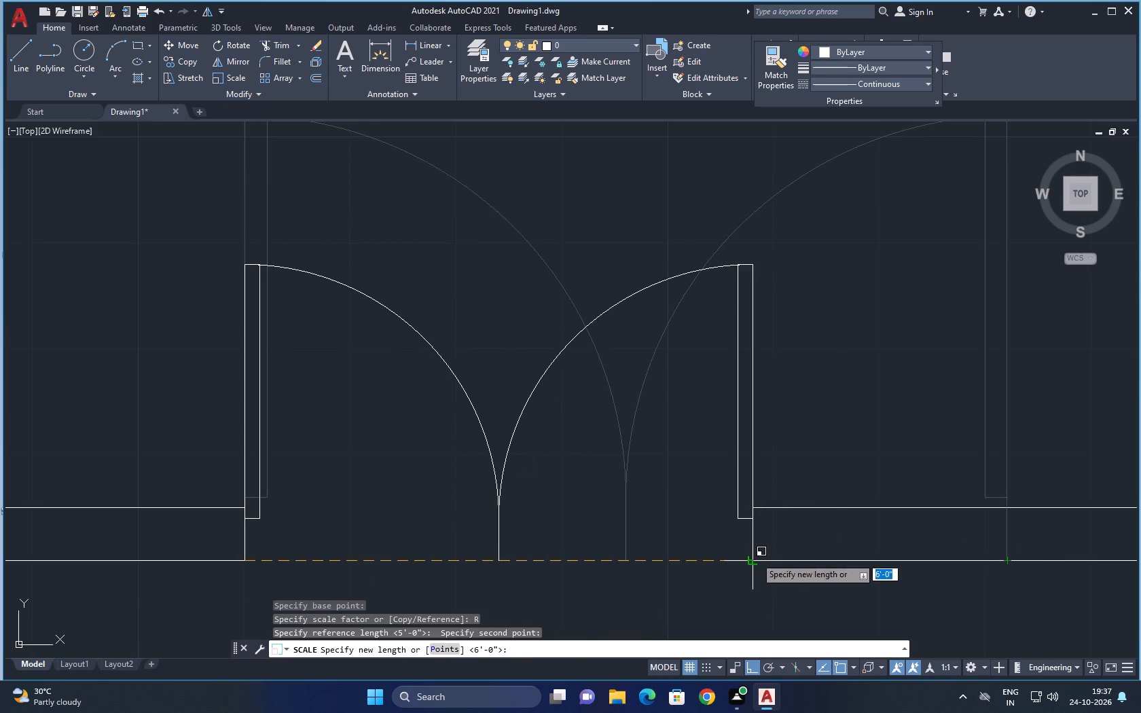
left_click(755, 559)
key("Escape")
Draw an upright rectangle about 2' wide and 7' long just inside the lower middle room's left wall.
scroll(803, 438, "down", 4)
middle_click_drag(822, 452, 640, 498)
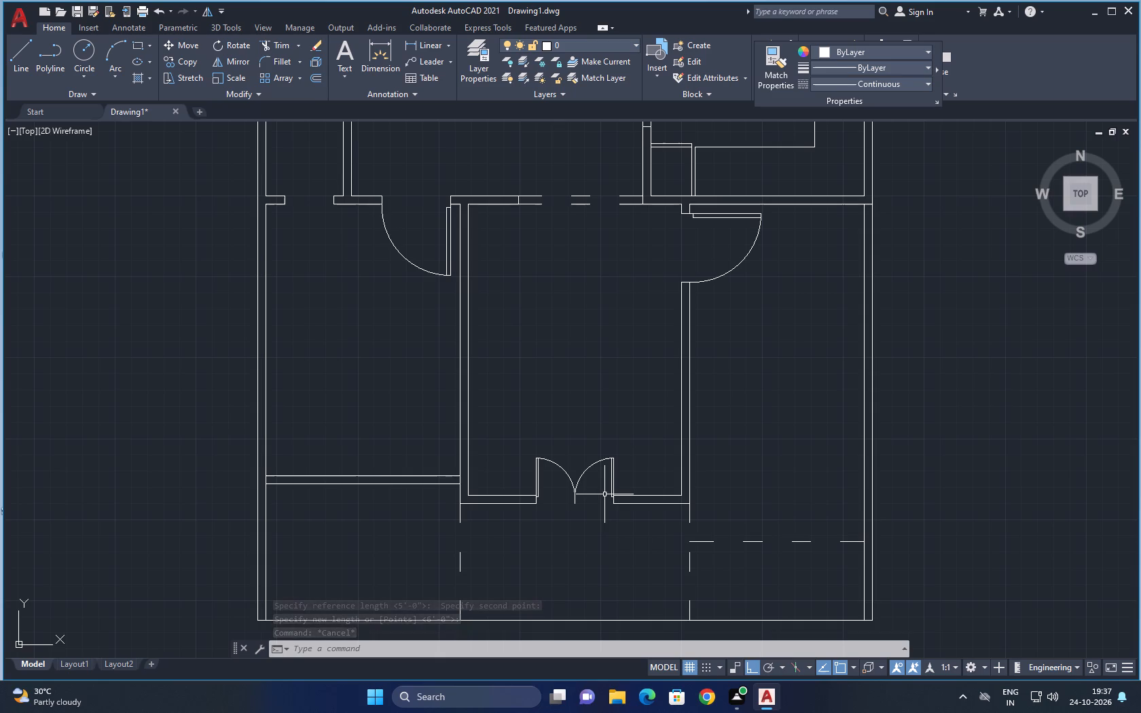
scroll(630, 509, "down", 2)
middle_click_drag(672, 508, 660, 534)
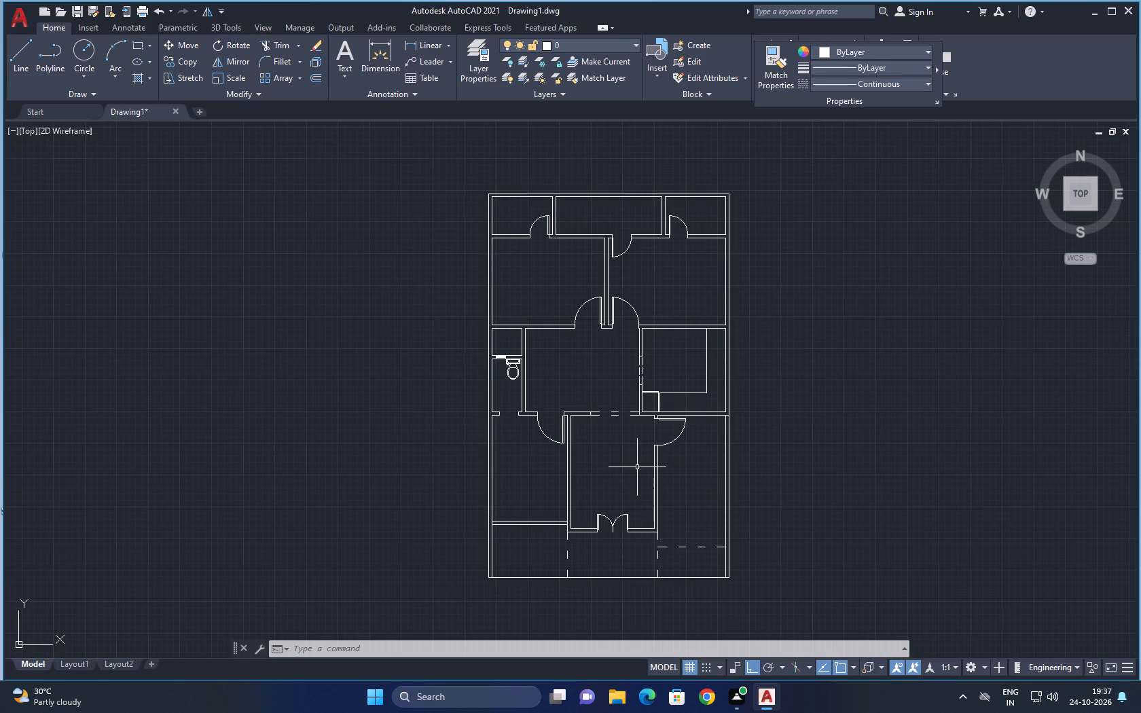
scroll(578, 476, "up", 2)
middle_click_drag(566, 467, 589, 466)
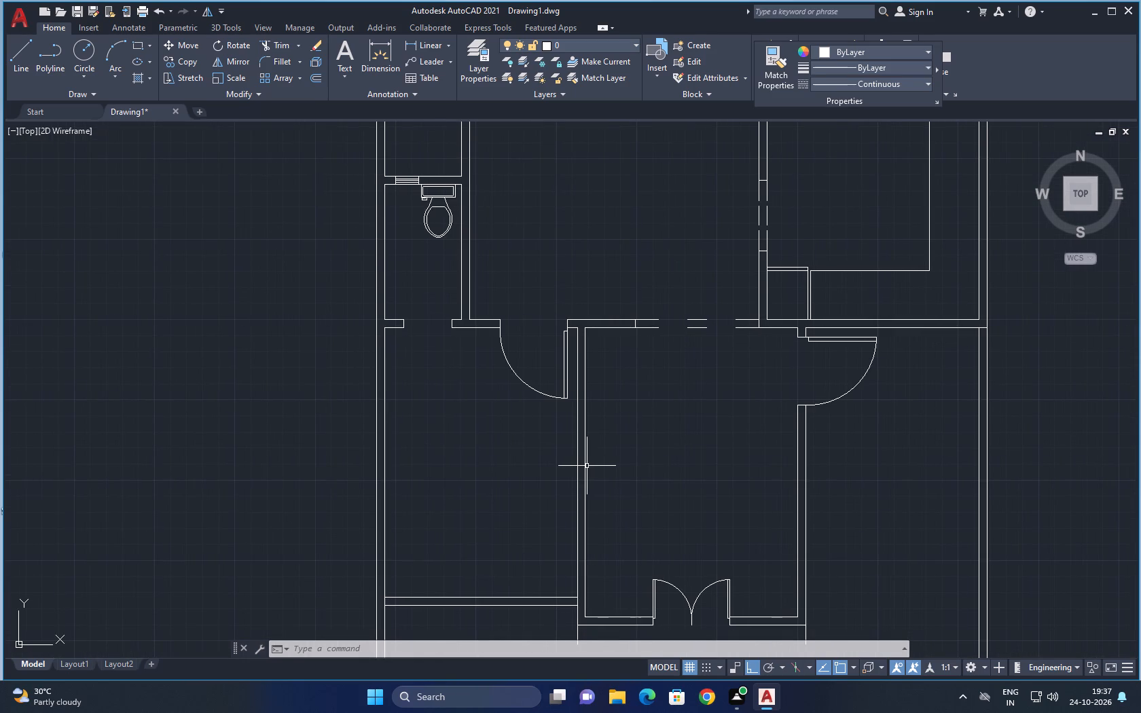
key("r")
key("e")
type("C")
key("space")
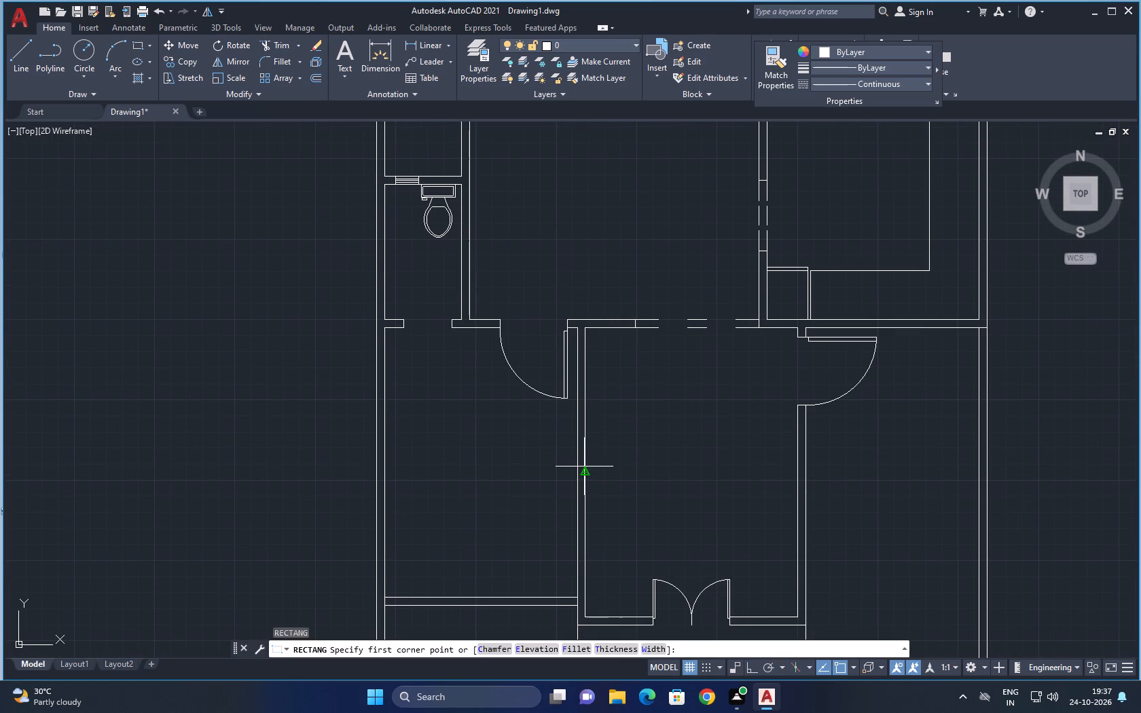
left_click(596, 400)
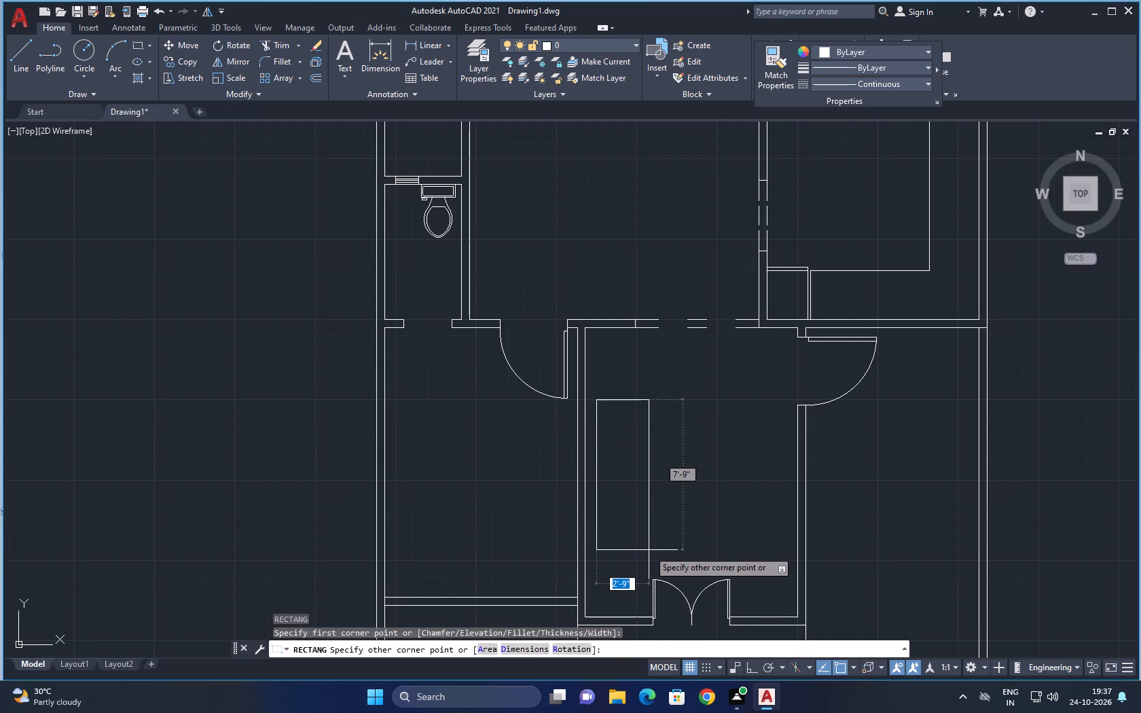
scroll(634, 535, "up", 1)
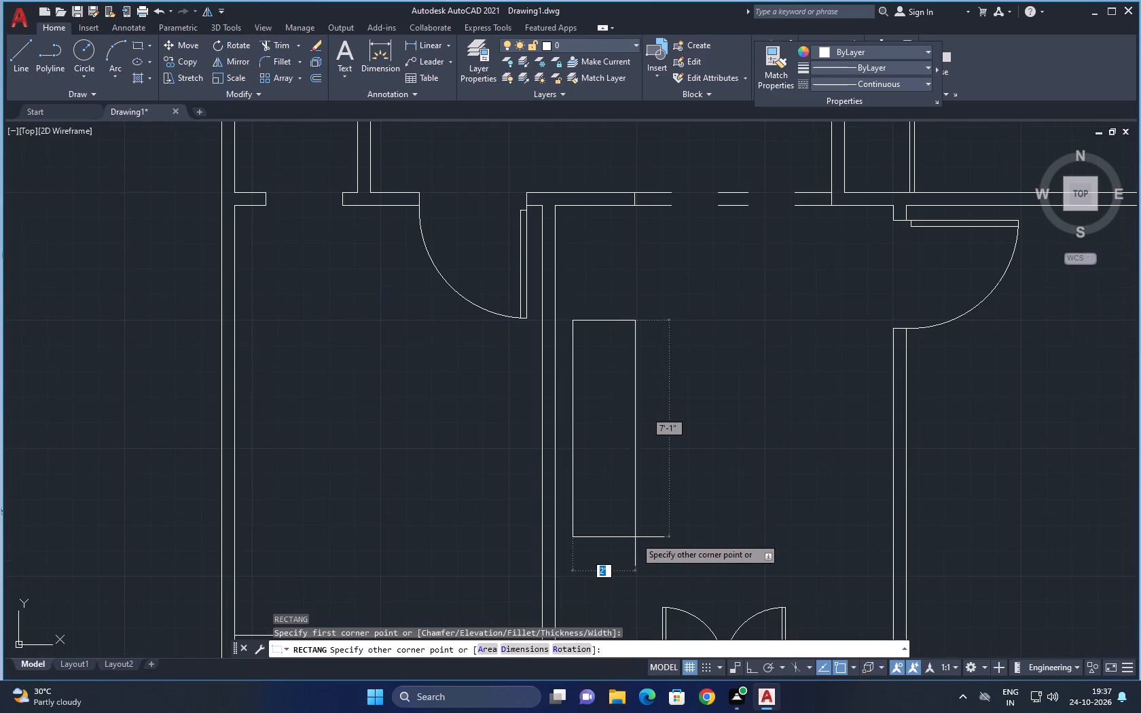
left_click(630, 542)
Draw a second upright rectangle about 1'-11" wide and 6' long, overlapping the 7' rectangle and extending slightly beyond its right side.
key("r")
key("e")
key("c")
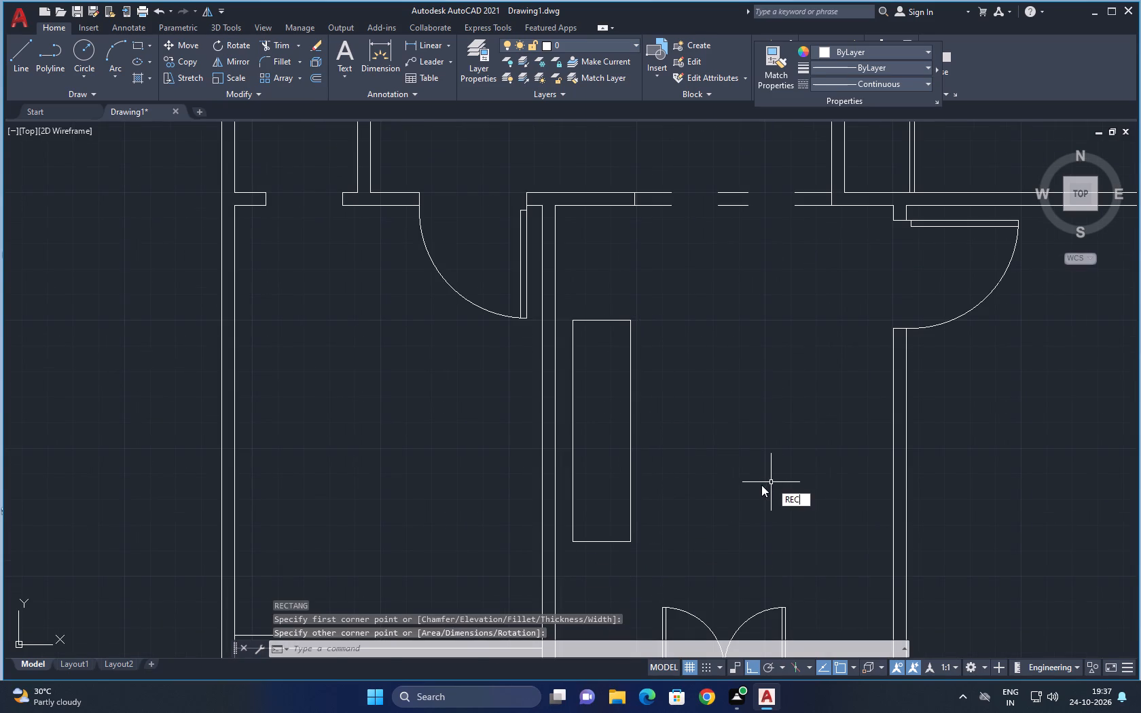
key("space")
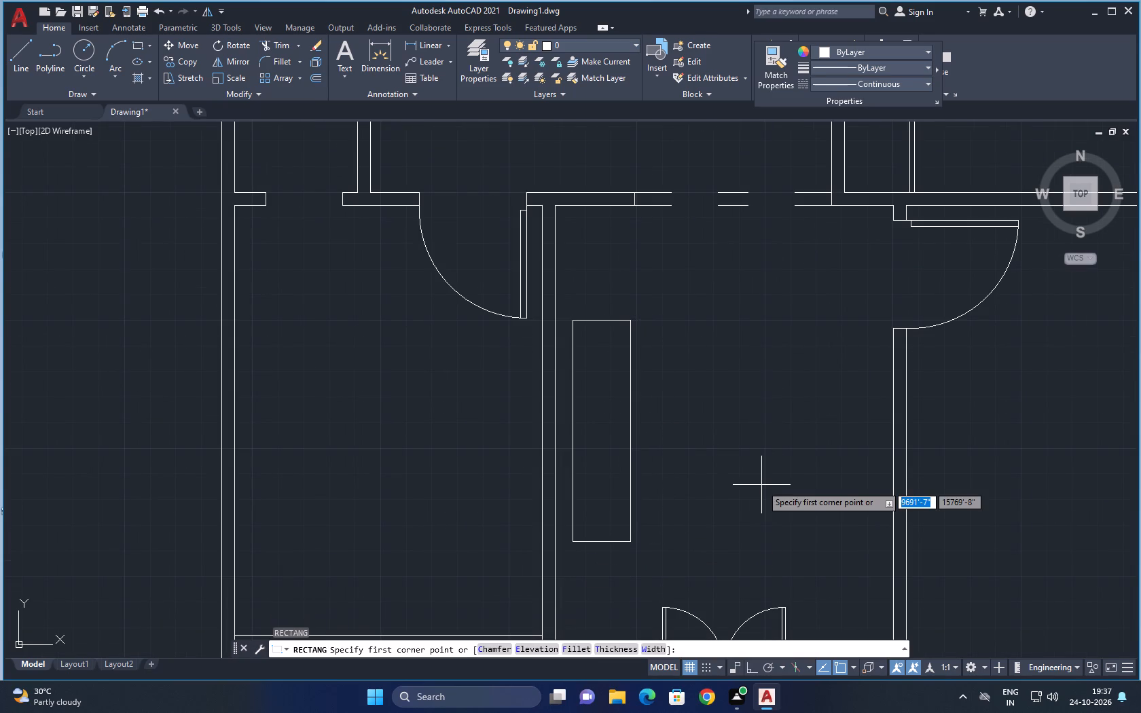
left_click(590, 338)
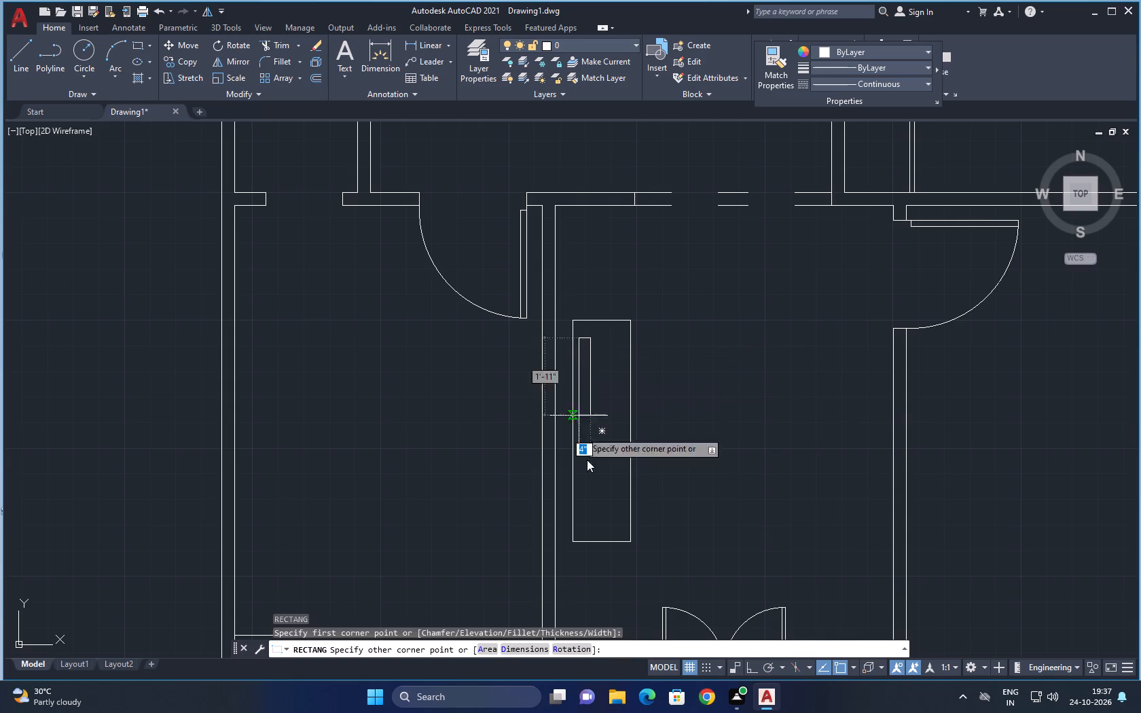
left_click(649, 524)
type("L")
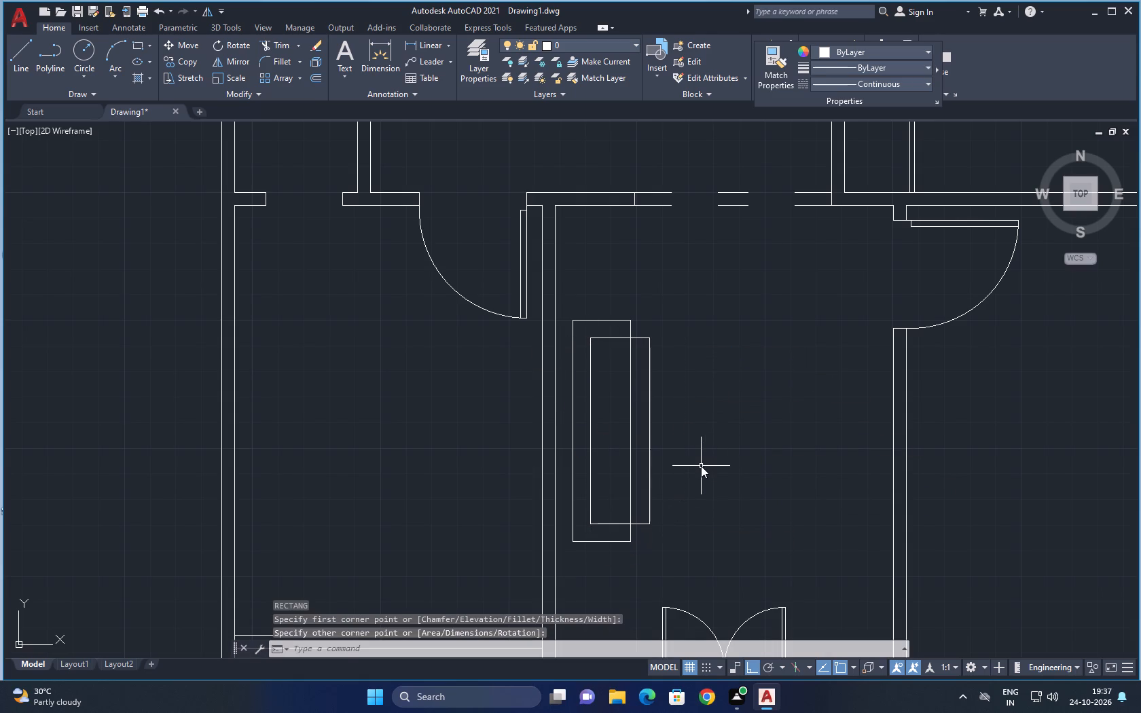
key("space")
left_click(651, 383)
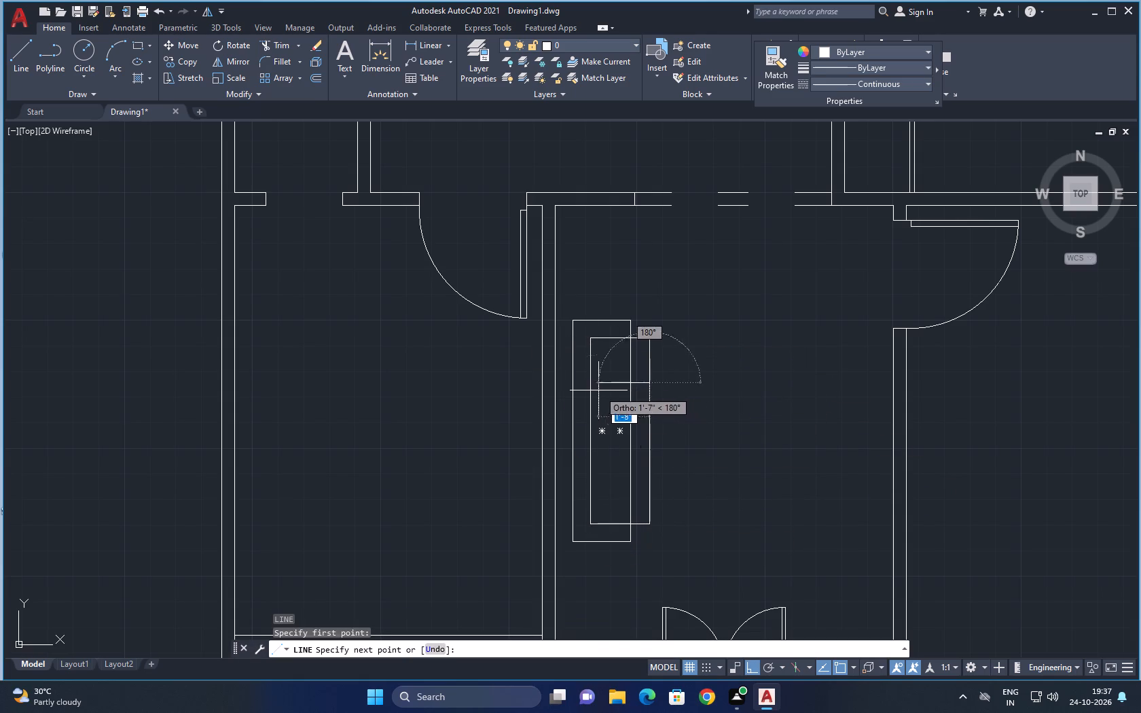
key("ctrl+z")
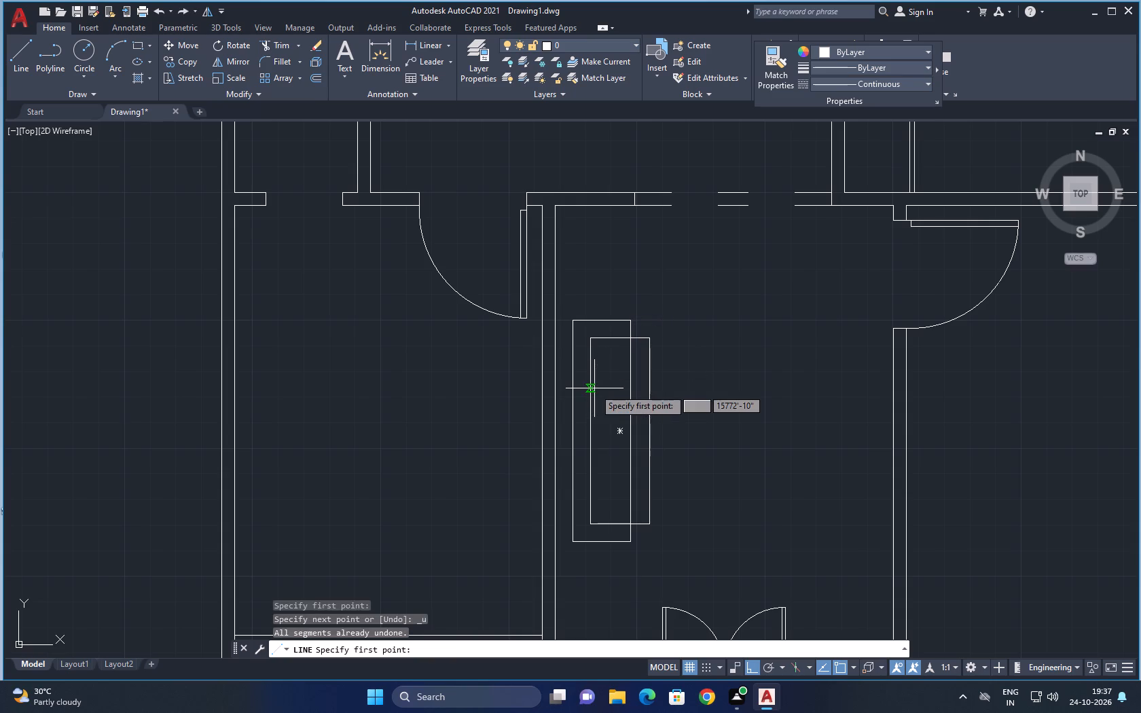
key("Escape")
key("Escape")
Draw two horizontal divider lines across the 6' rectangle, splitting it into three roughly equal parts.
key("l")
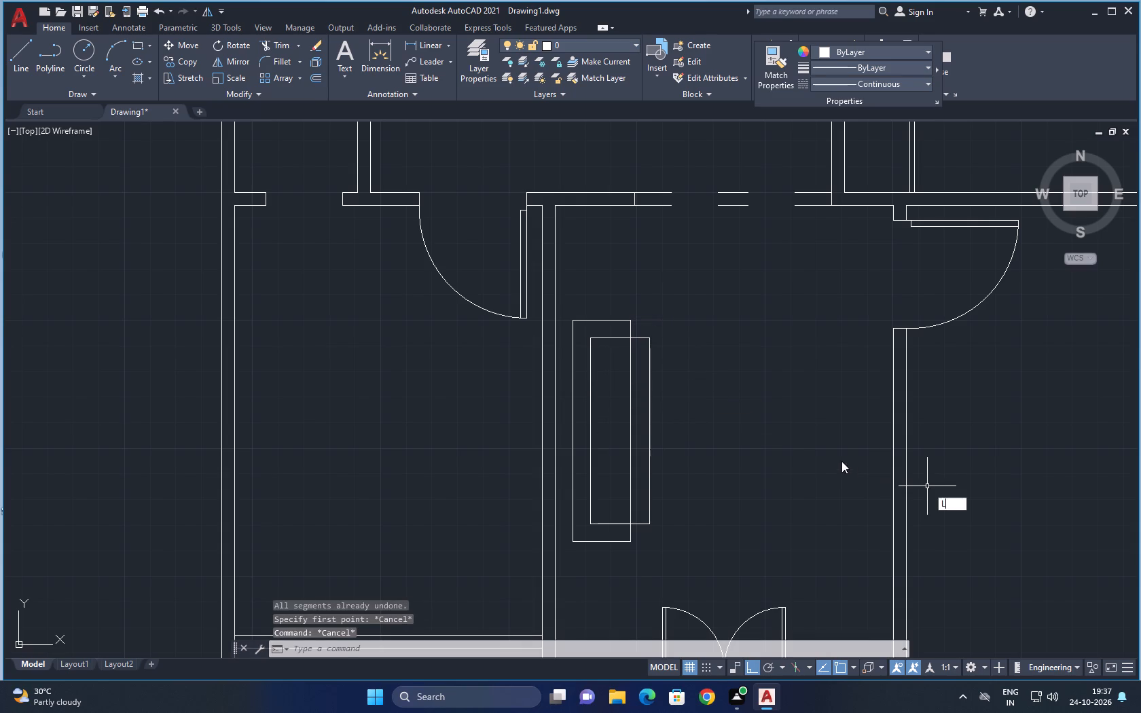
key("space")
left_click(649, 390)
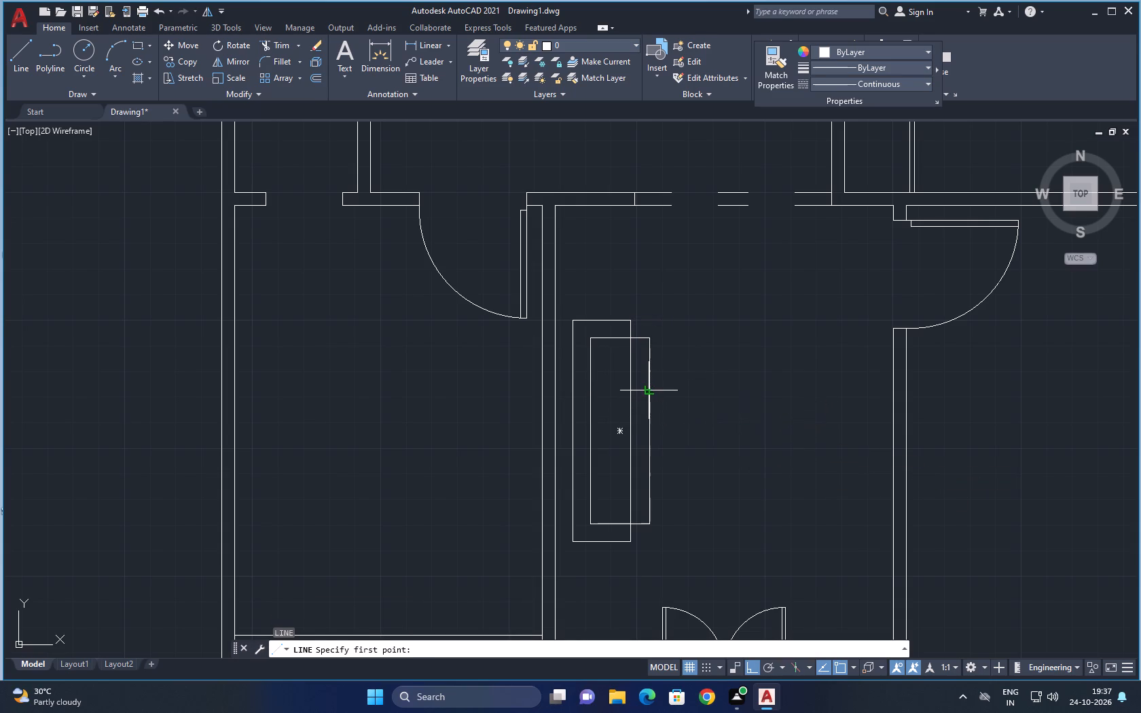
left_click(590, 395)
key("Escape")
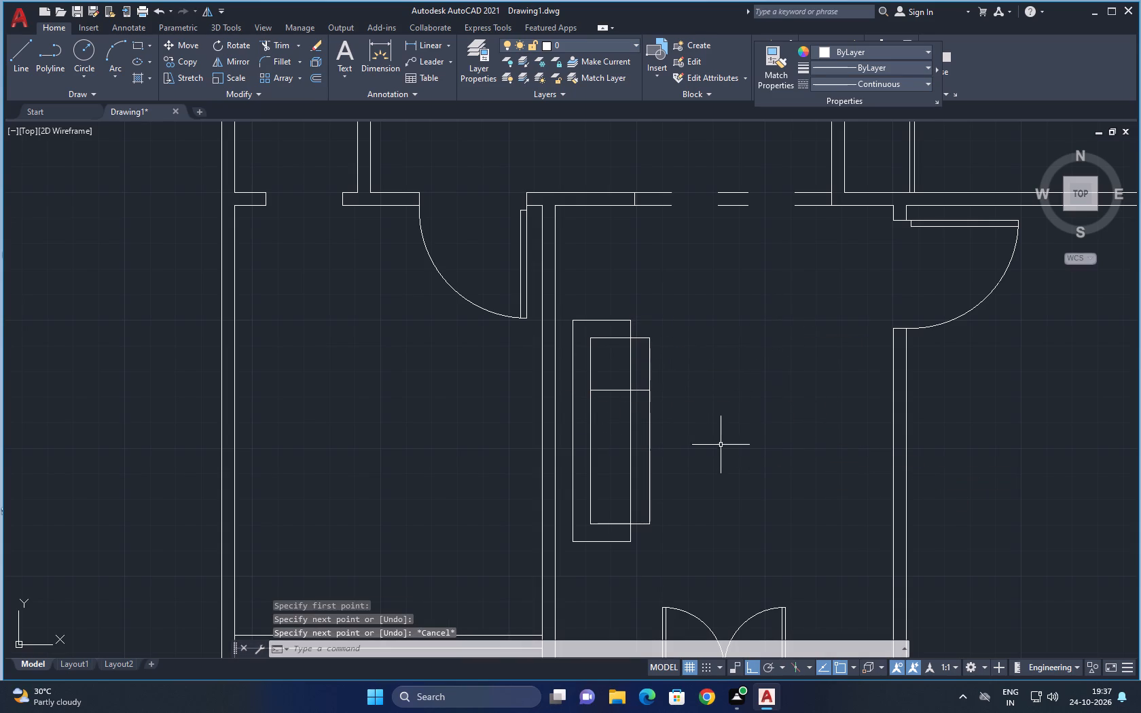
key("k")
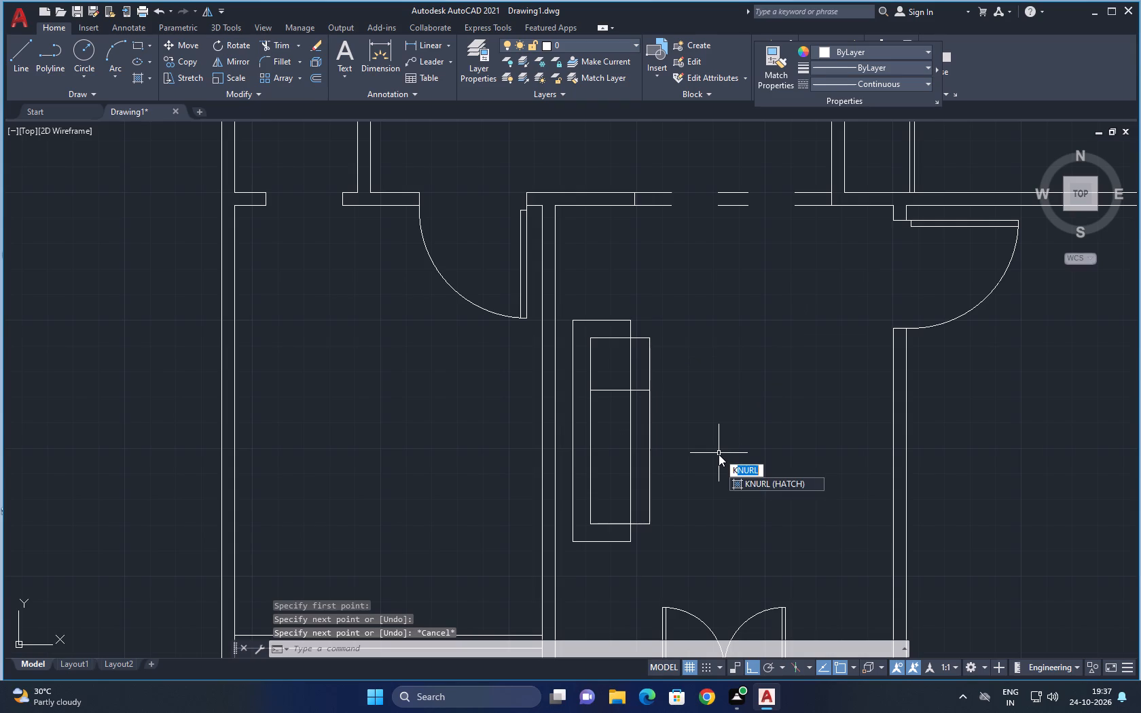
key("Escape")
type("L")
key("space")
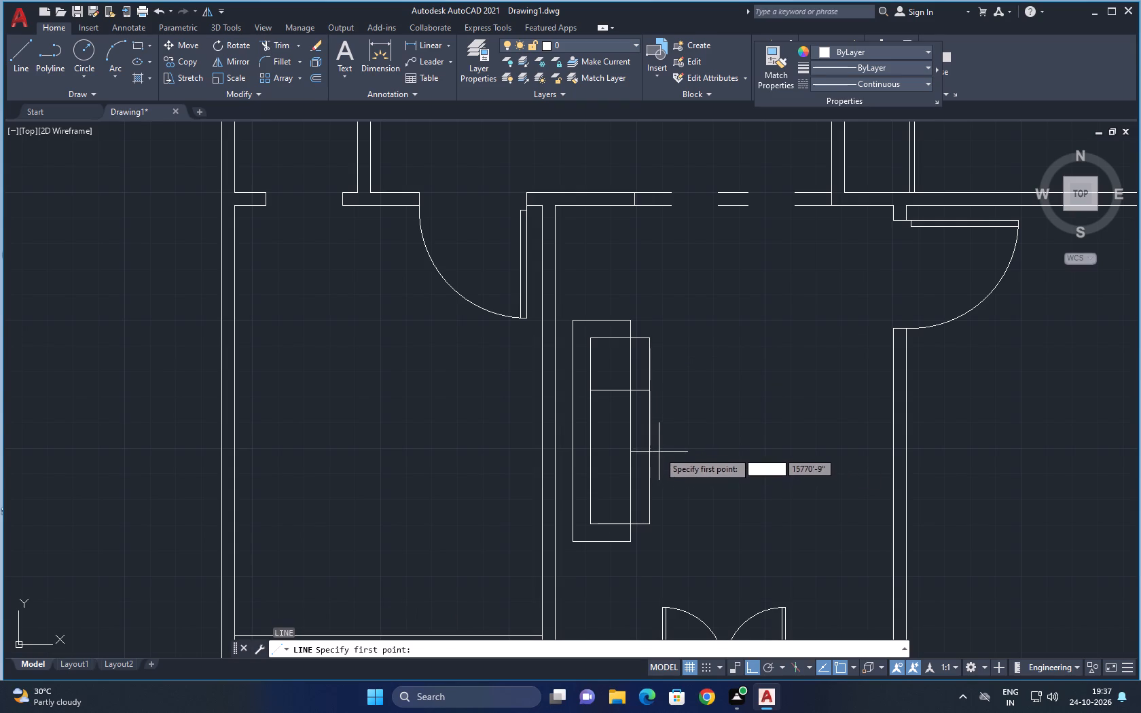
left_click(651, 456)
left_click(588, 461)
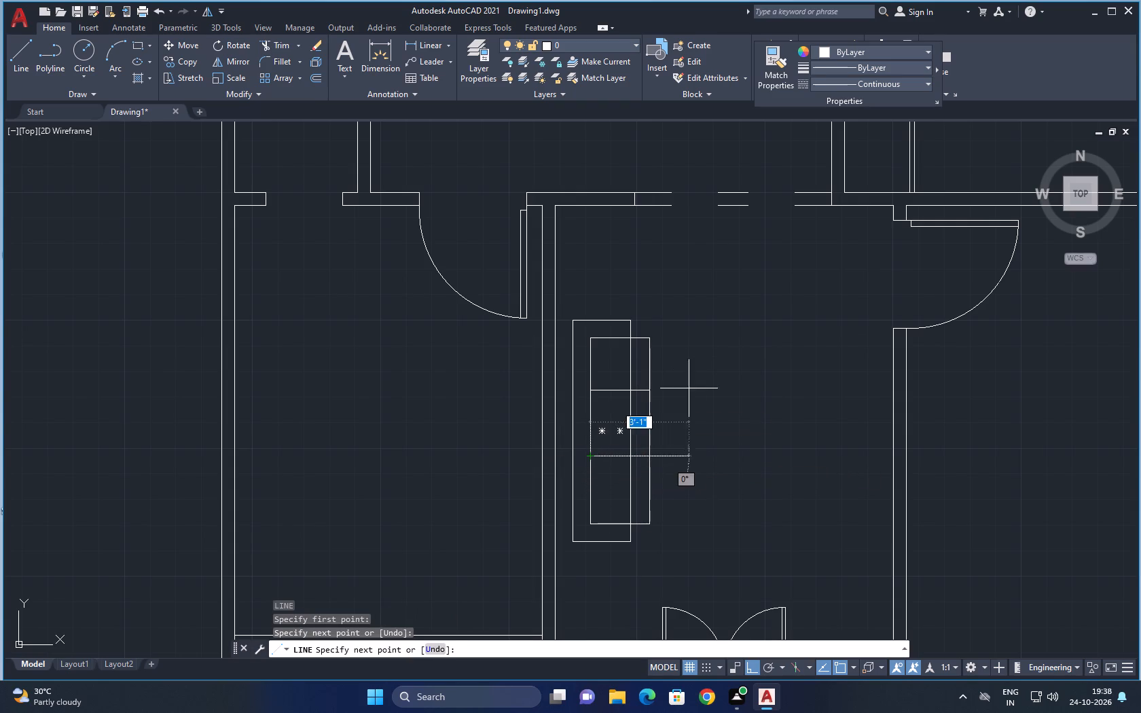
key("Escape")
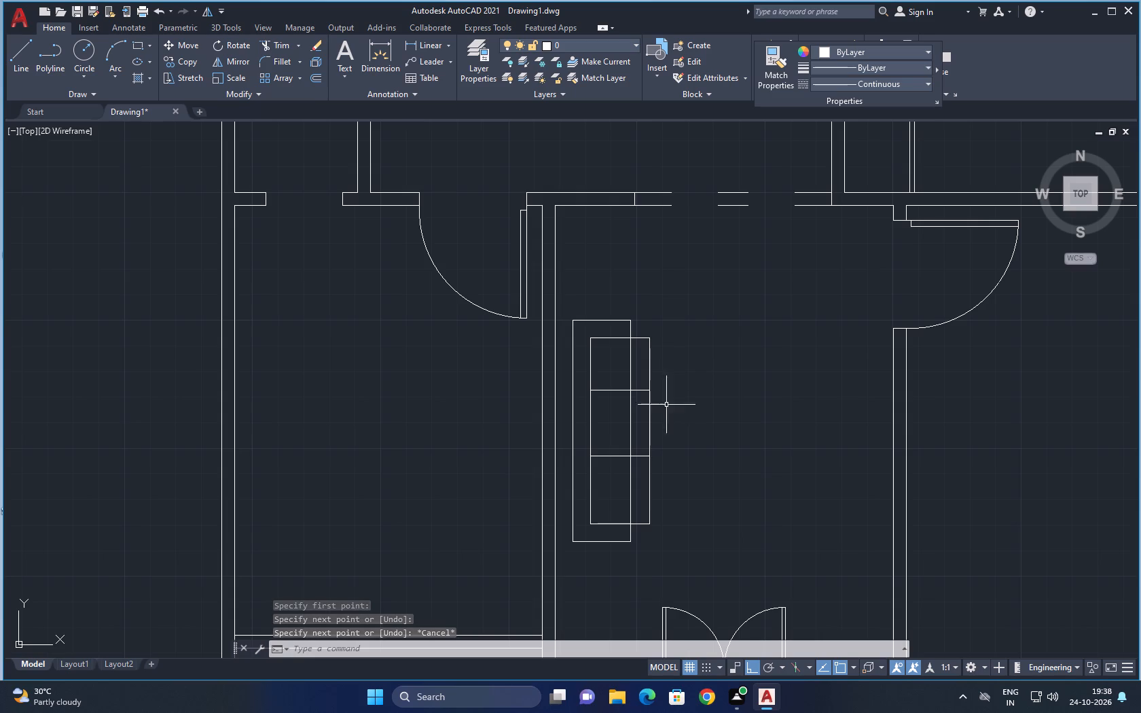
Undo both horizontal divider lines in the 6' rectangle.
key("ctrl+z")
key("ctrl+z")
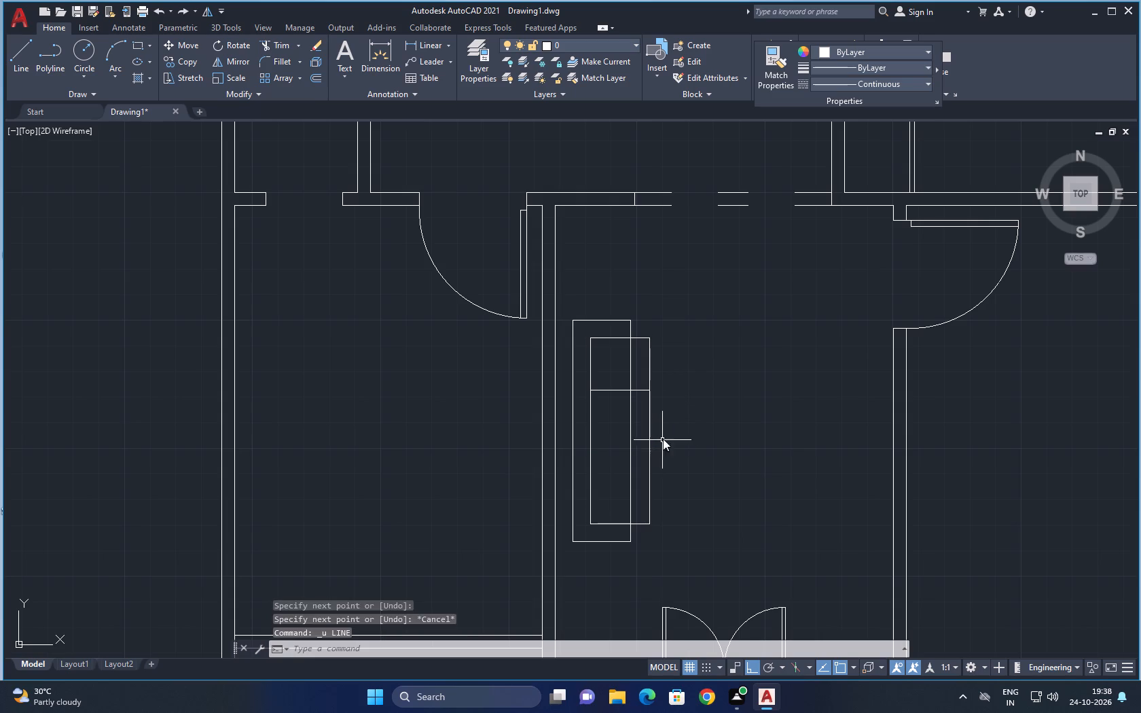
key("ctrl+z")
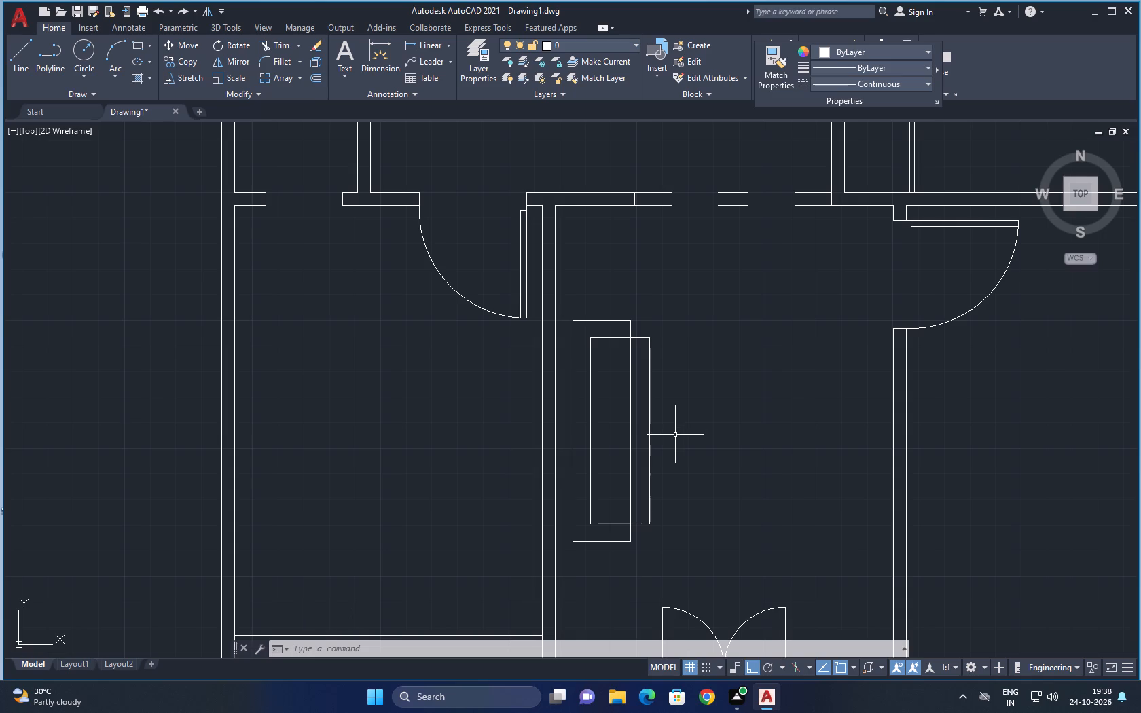
Draw a nearly square seat rectangle across the top end of the 6' rectangle, ending at its upper-left corner.
type("REC")
key("space")
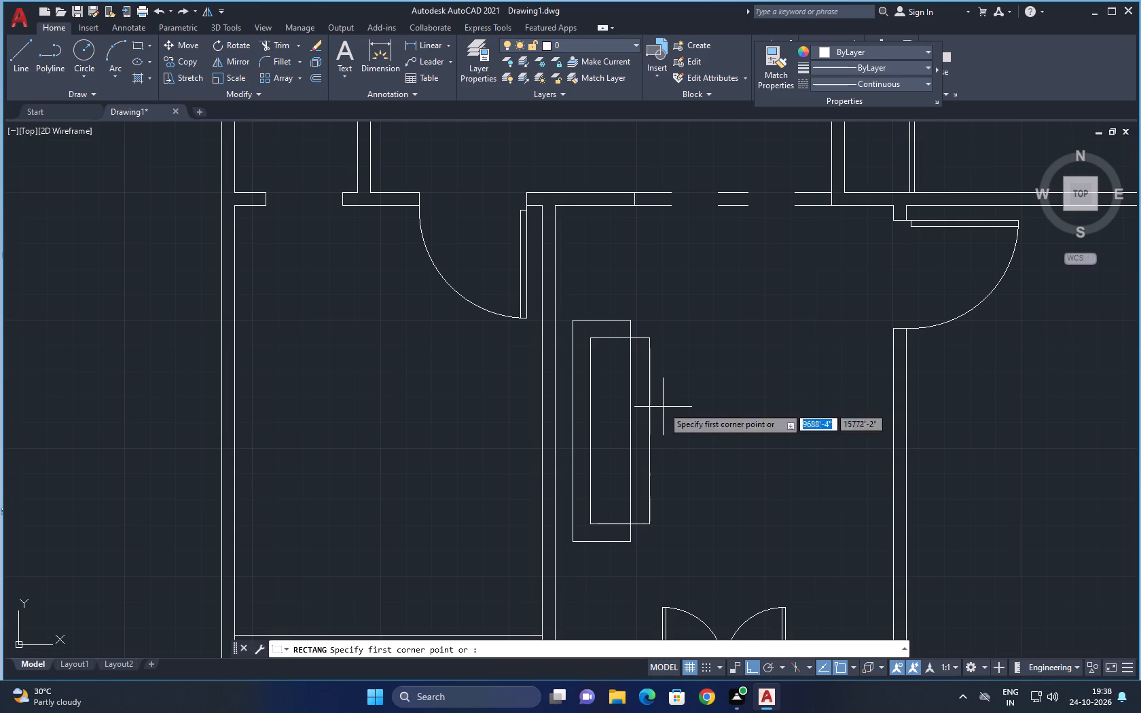
left_click(651, 393)
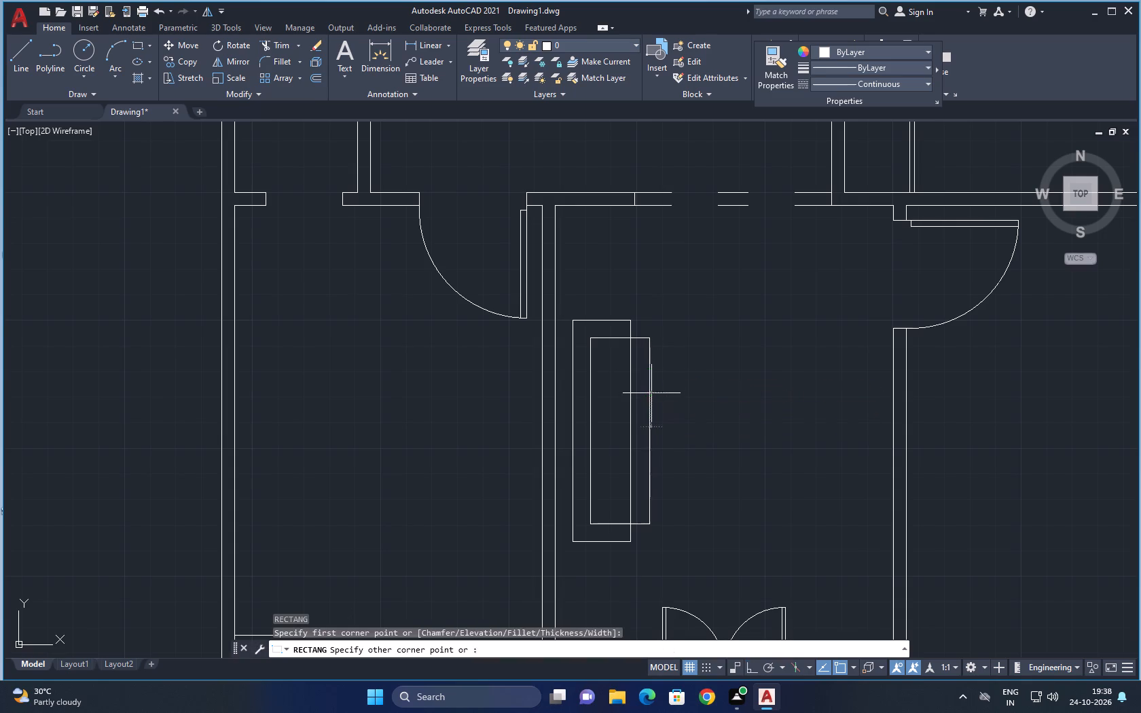
left_click(590, 341)
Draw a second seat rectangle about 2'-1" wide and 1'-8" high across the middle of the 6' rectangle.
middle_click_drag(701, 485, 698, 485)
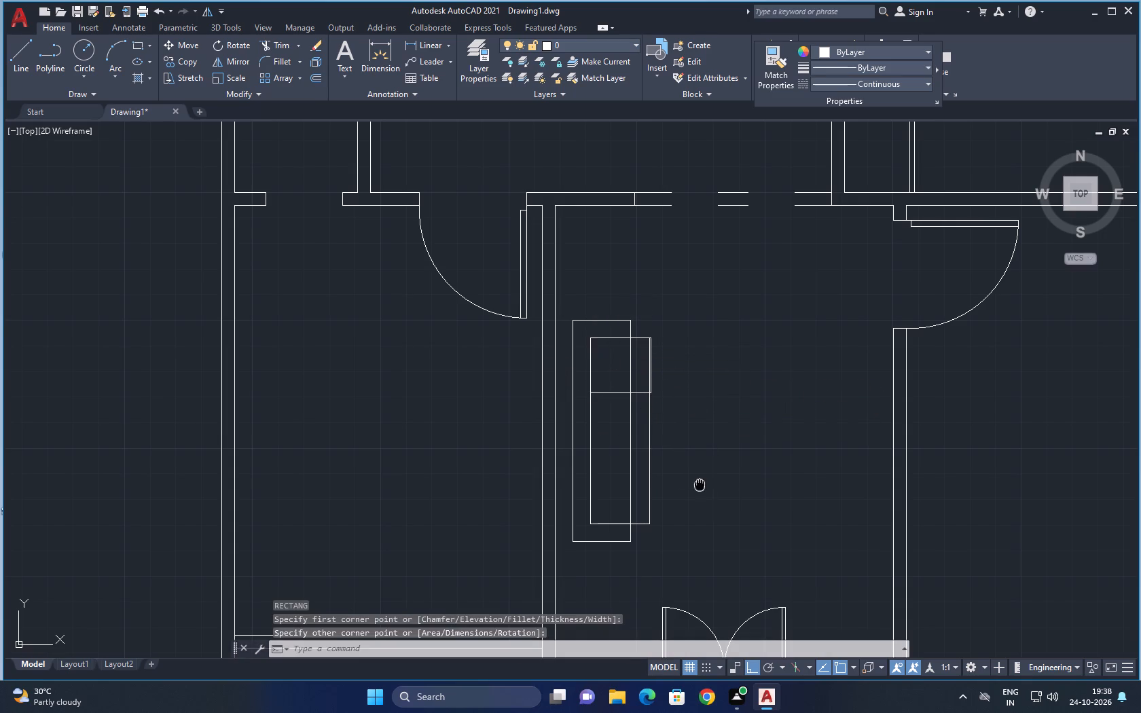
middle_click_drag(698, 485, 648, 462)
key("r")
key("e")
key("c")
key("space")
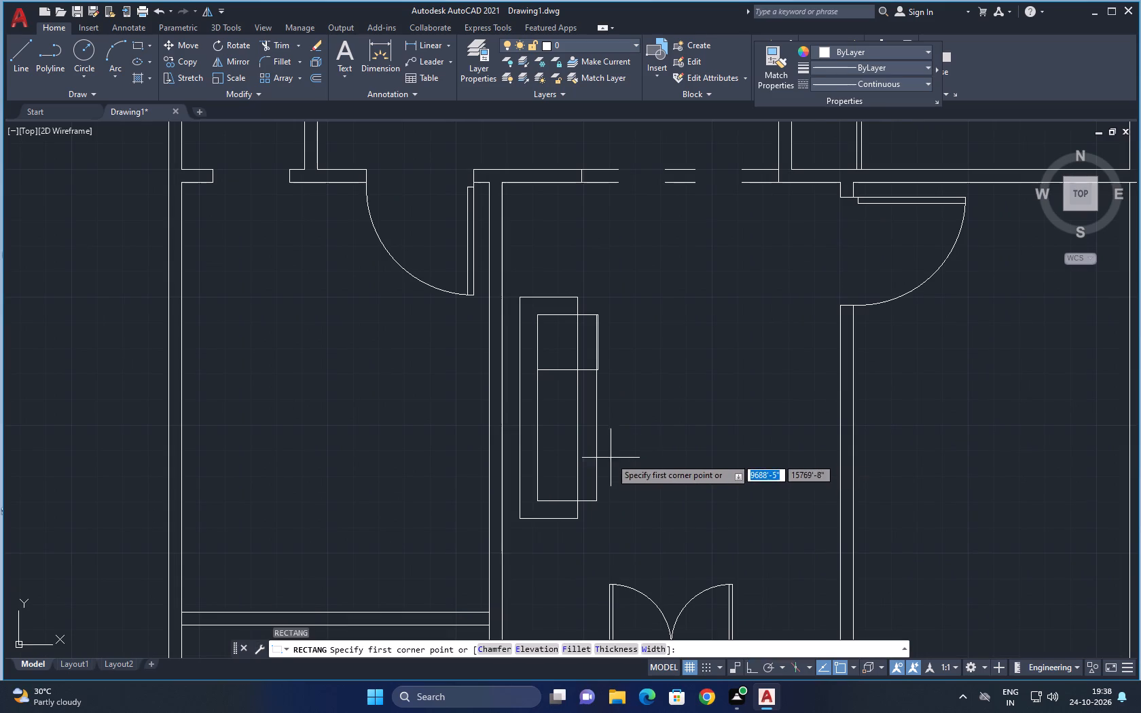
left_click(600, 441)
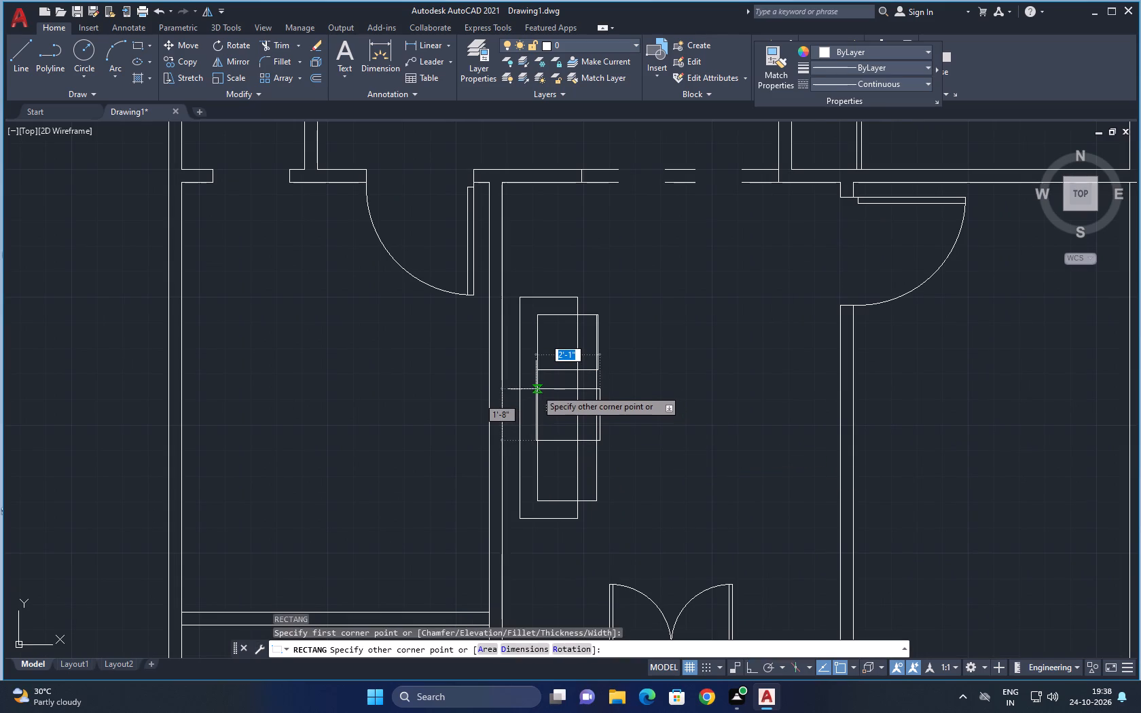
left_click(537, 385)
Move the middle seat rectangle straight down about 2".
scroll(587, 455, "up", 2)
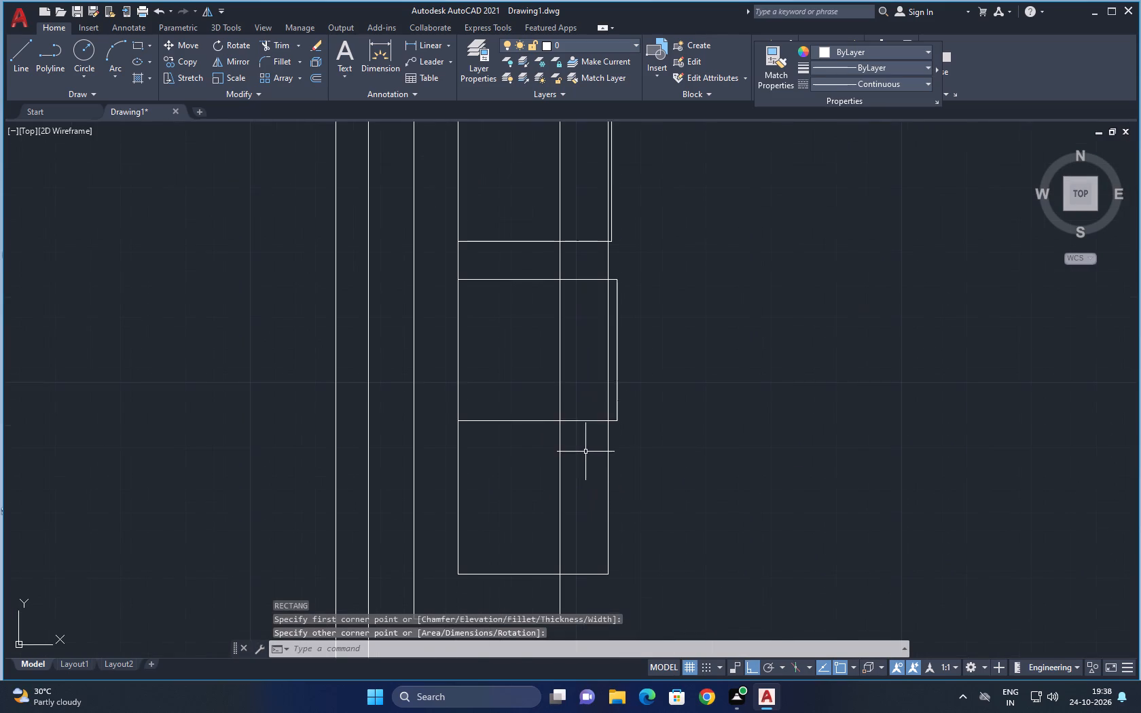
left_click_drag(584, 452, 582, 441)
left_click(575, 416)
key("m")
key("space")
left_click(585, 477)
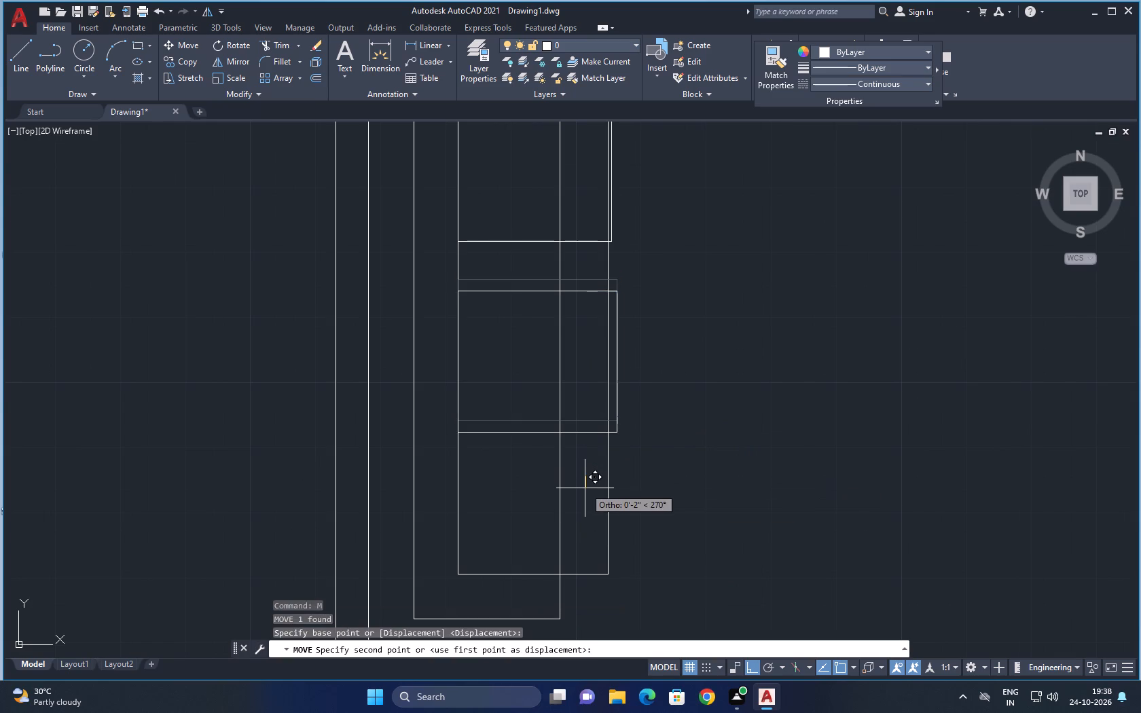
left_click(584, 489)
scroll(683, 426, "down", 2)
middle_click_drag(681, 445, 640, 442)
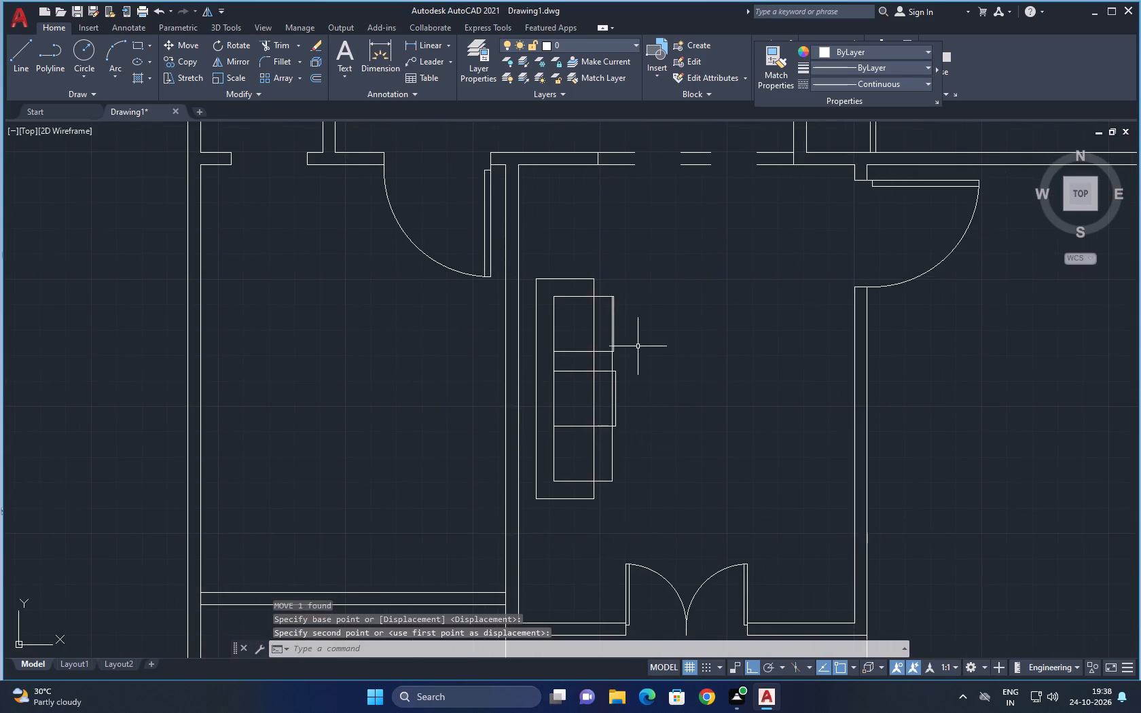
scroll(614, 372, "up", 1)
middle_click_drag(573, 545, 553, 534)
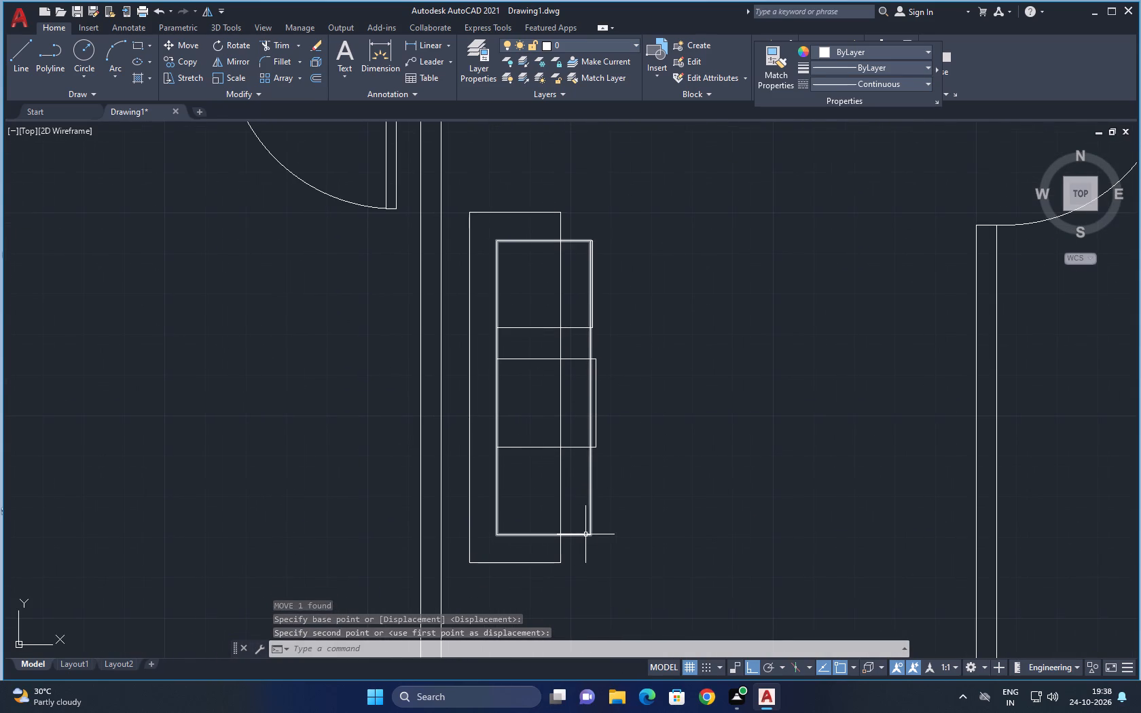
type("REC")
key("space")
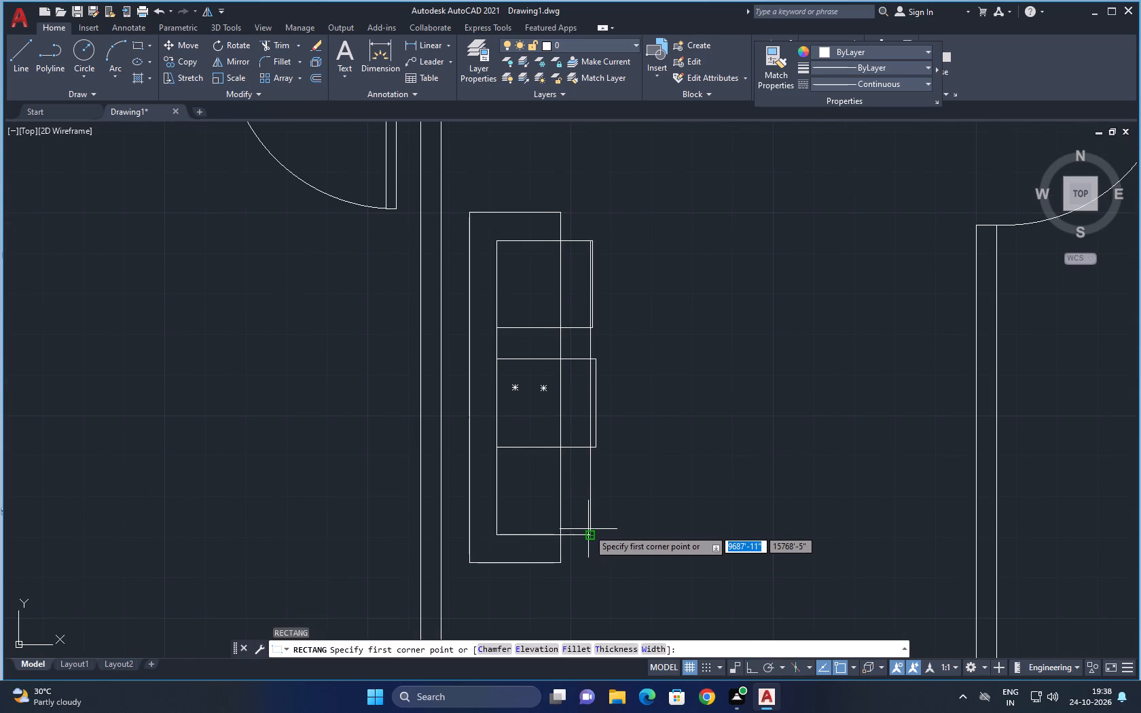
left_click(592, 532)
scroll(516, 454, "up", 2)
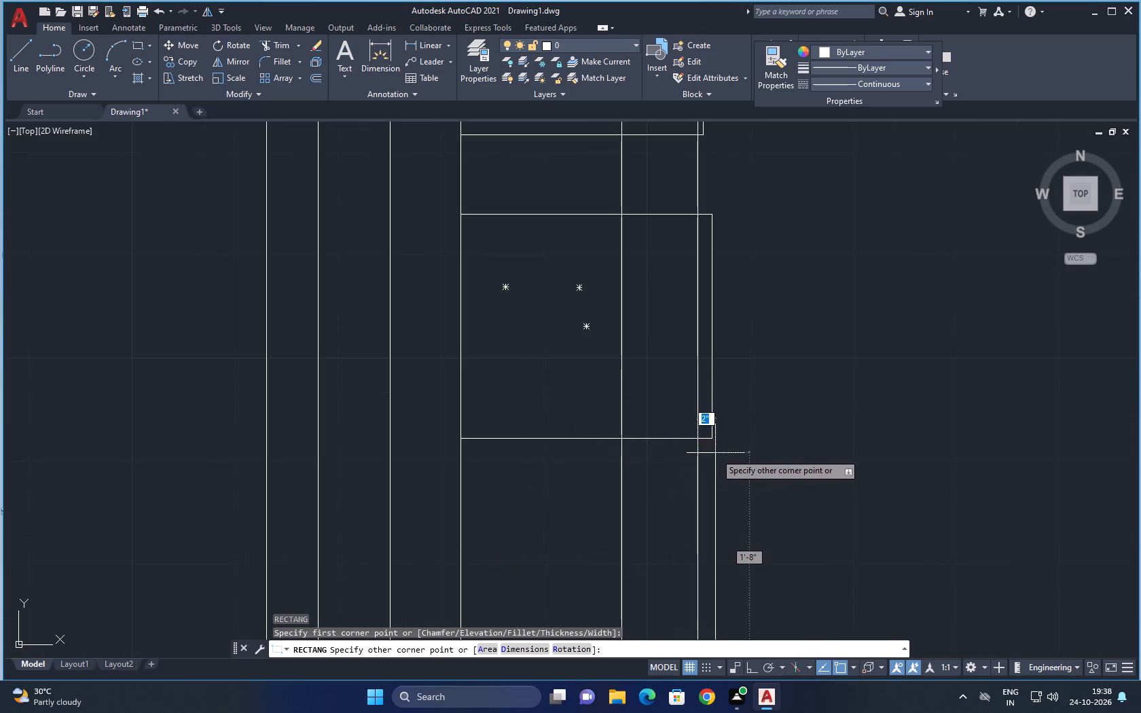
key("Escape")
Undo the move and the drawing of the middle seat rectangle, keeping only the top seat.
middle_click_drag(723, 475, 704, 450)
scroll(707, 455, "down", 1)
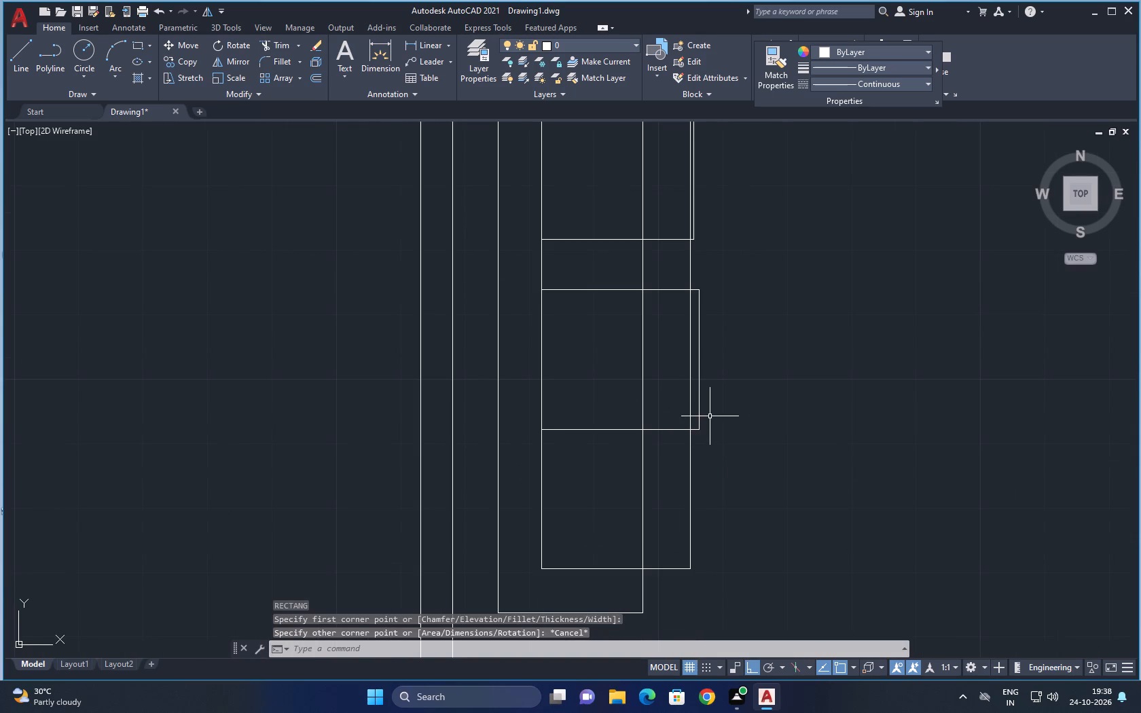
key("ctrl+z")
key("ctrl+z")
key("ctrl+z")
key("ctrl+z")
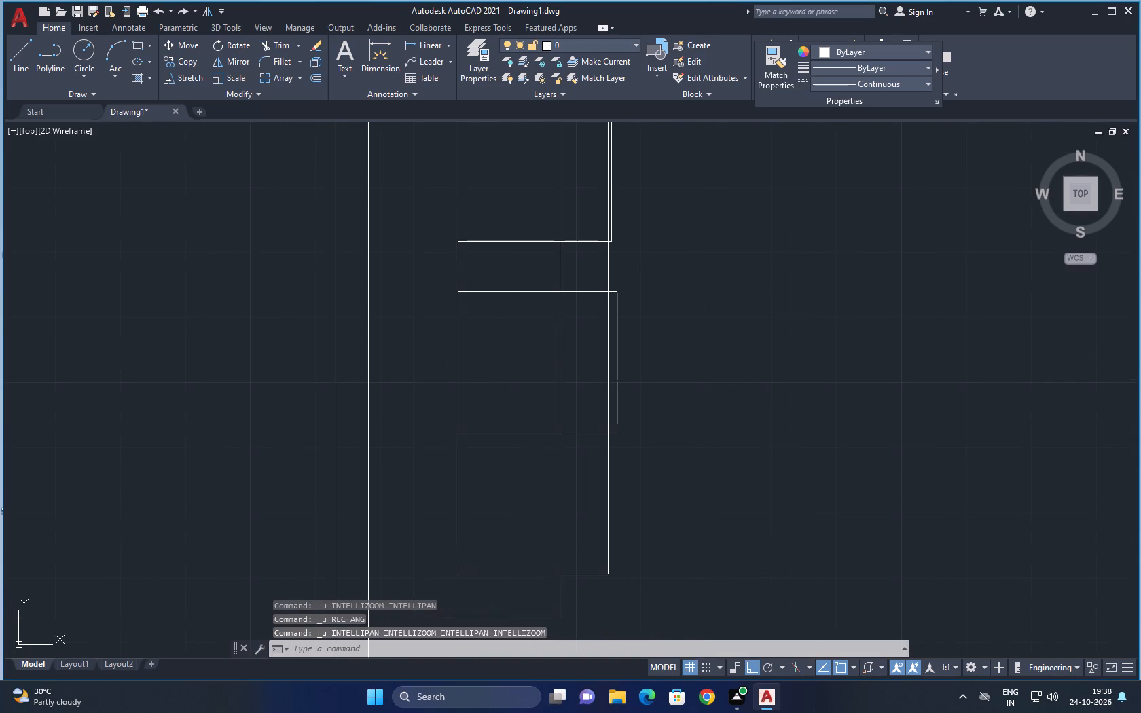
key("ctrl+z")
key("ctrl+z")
Copy the top seat rectangle straight down along the left edge to the middle of the 6' rectangle.
scroll(586, 353, "up", 2)
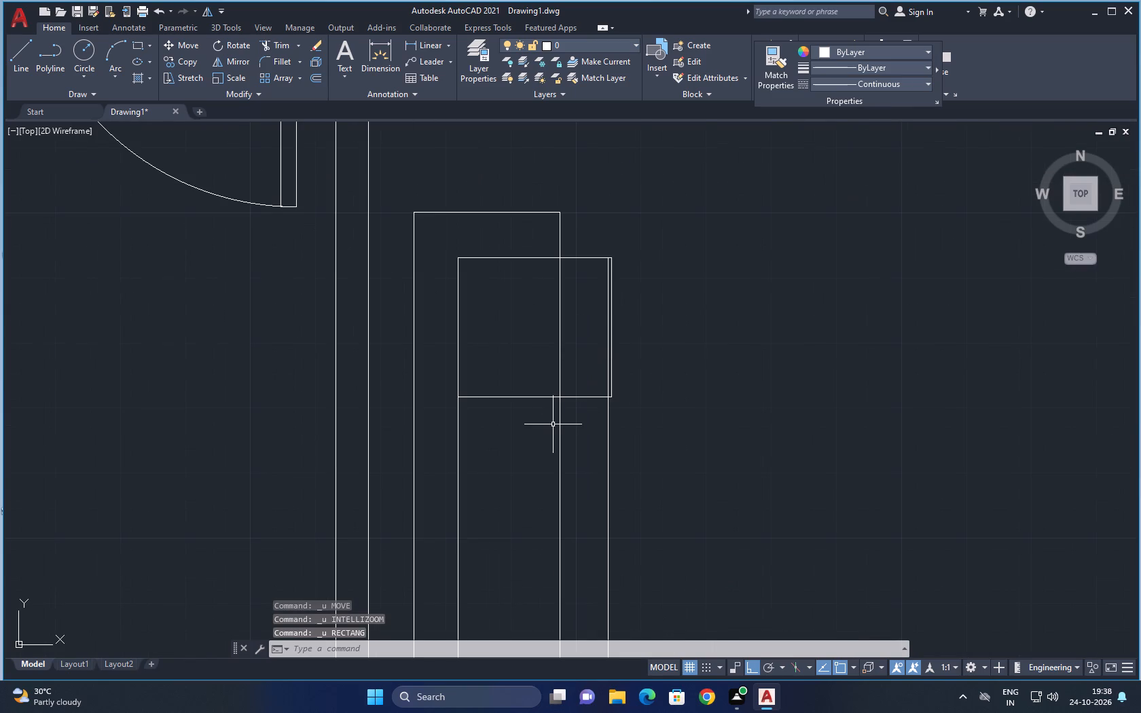
left_click(583, 412)
left_click(581, 397)
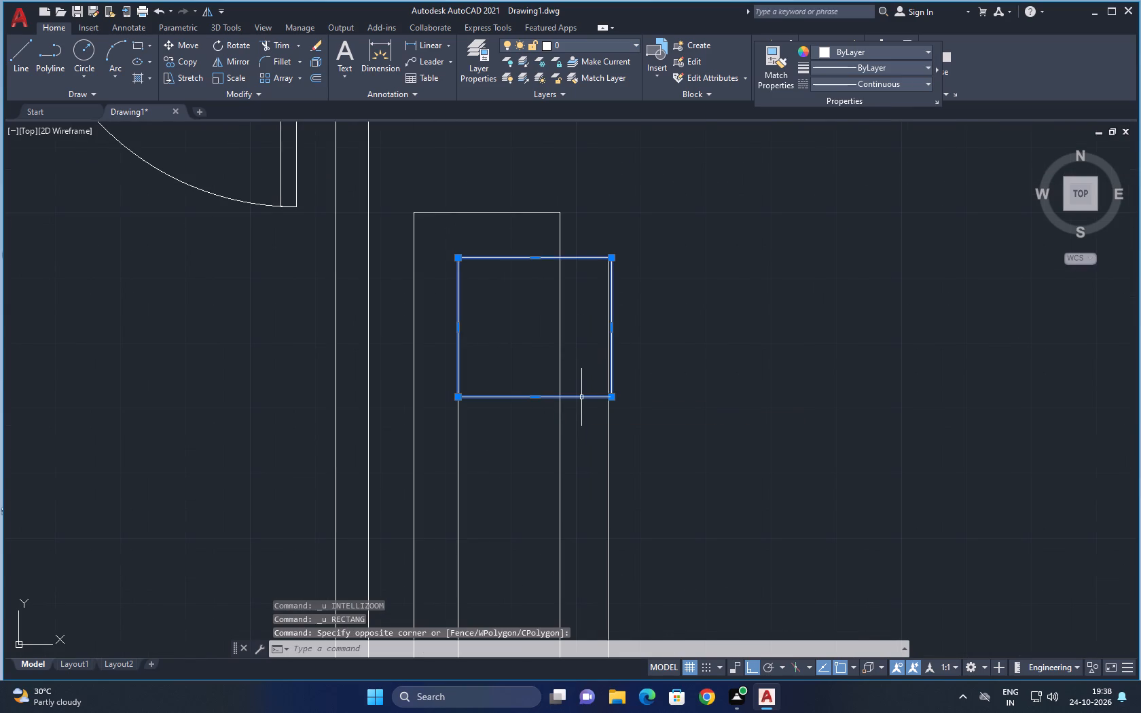
type("COP")
key("space")
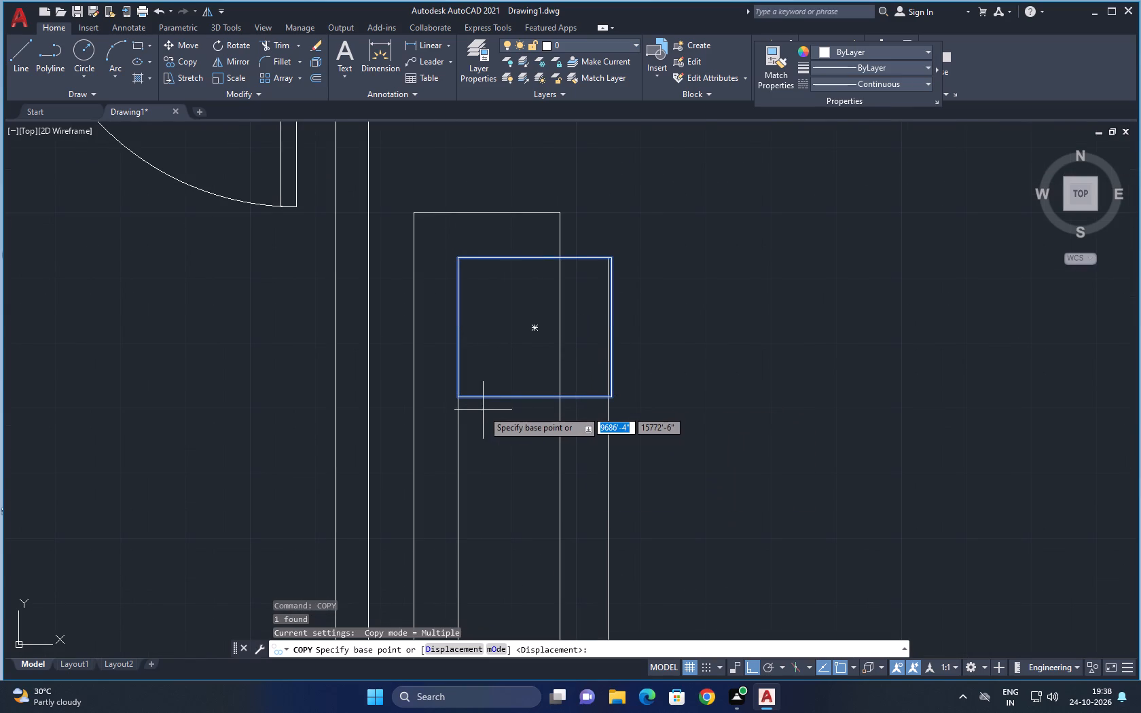
left_click(459, 400)
middle_click_drag(465, 561, 448, 477)
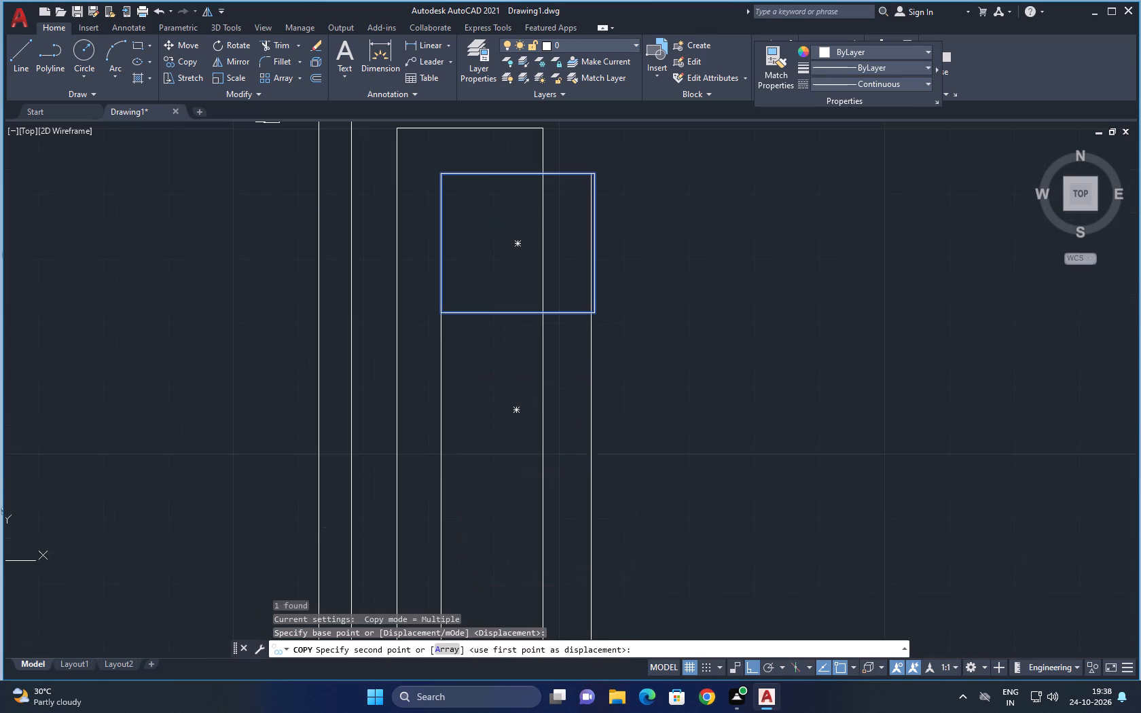
left_click(444, 483)
Place a third seat copy at the lower end of the 6' rectangle, aligned to its lower-left corner.
middle_click_drag(461, 583, 456, 496)
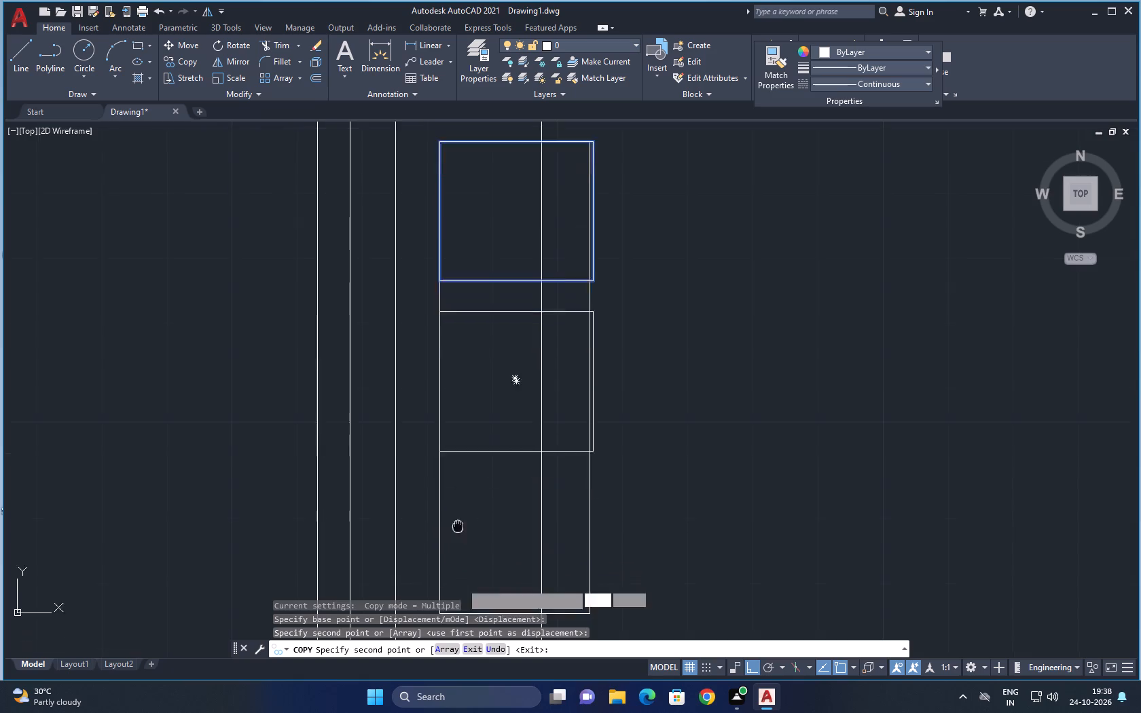
middle_click_drag(456, 496, 452, 473)
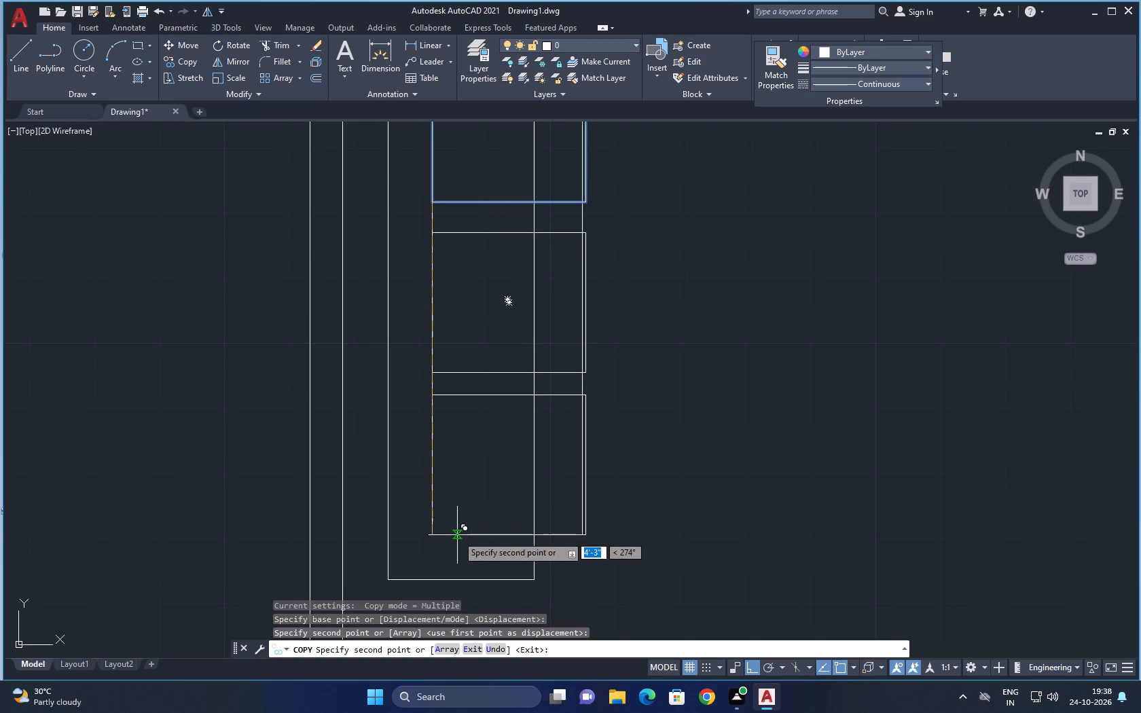
left_click(458, 537)
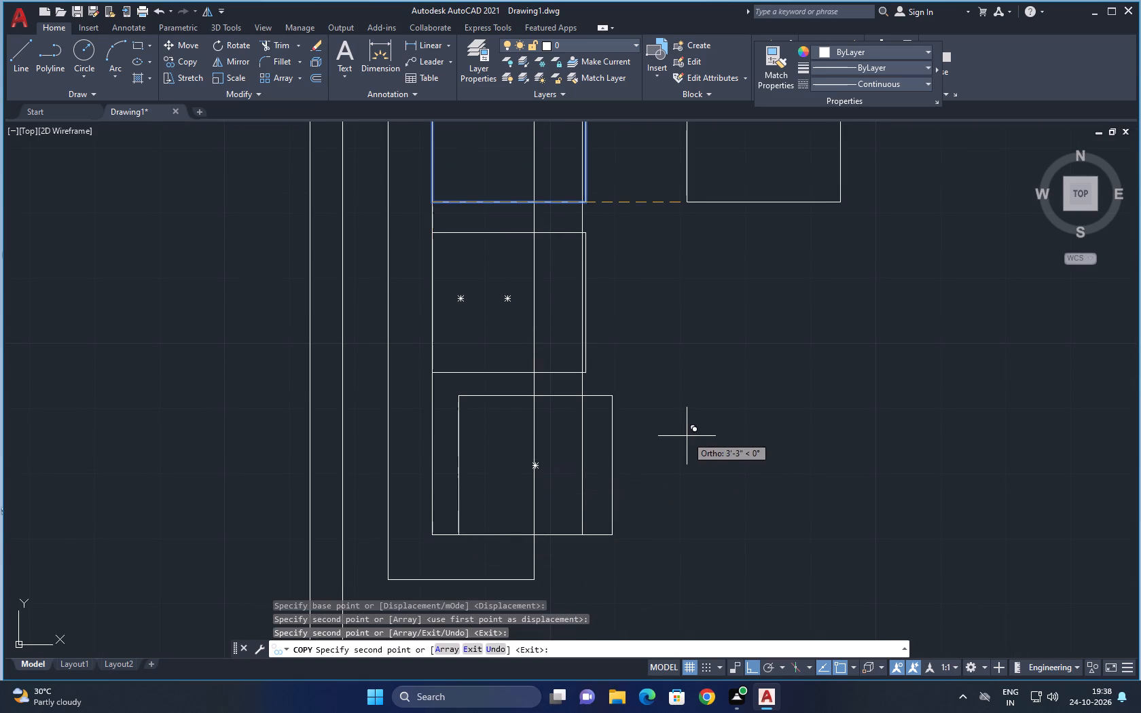
key("ctrl+z")
middle_click_drag(444, 562, 447, 462)
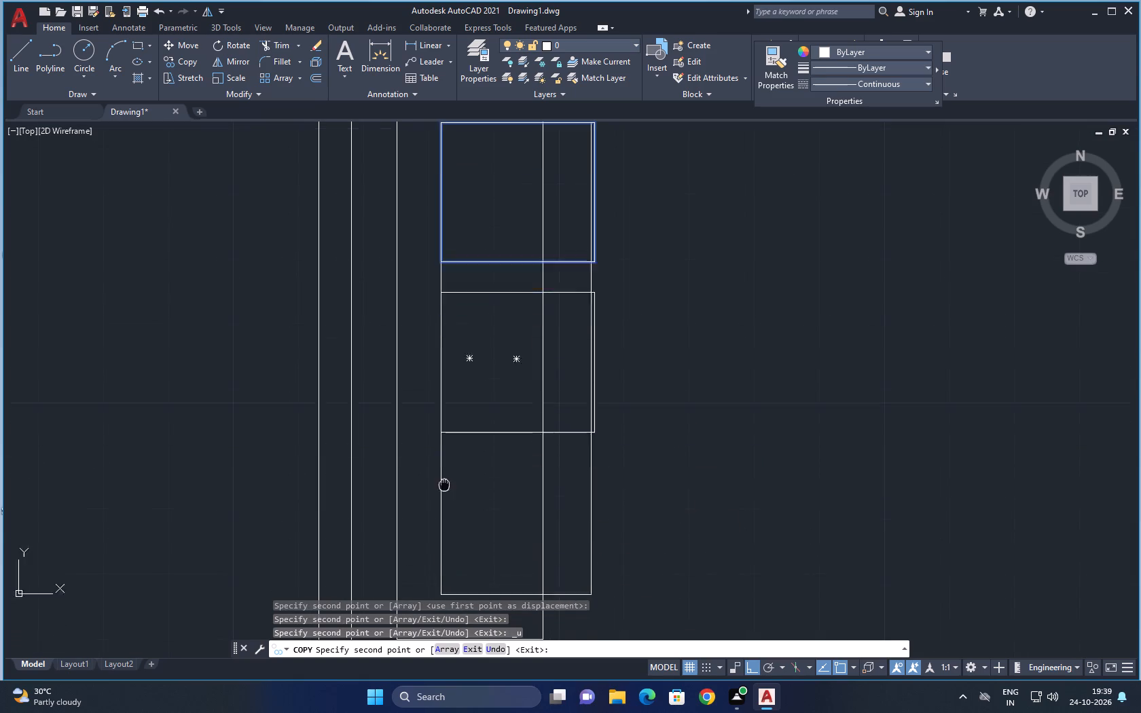
middle_click_drag(447, 462, 452, 423)
left_click(448, 507)
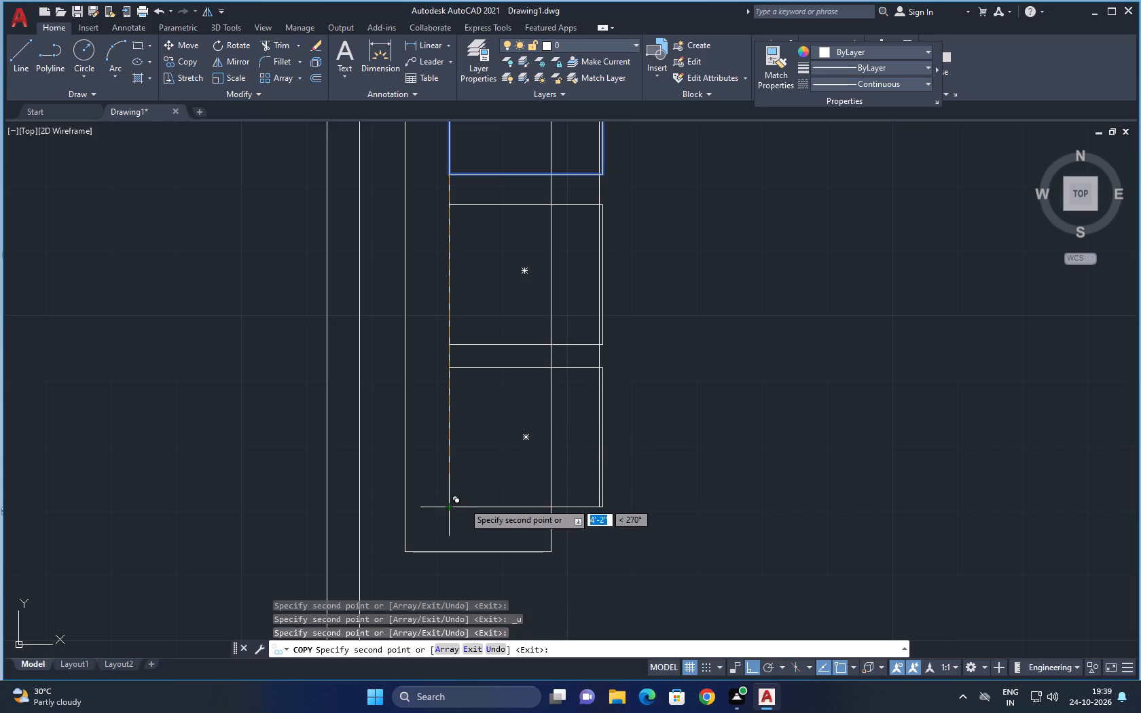
key("Escape")
Trim the long vertical lines crossing the top and middle seats and the gap between those two seats.
middle_click_drag(603, 332, 602, 365)
scroll(603, 335, "down", 1)
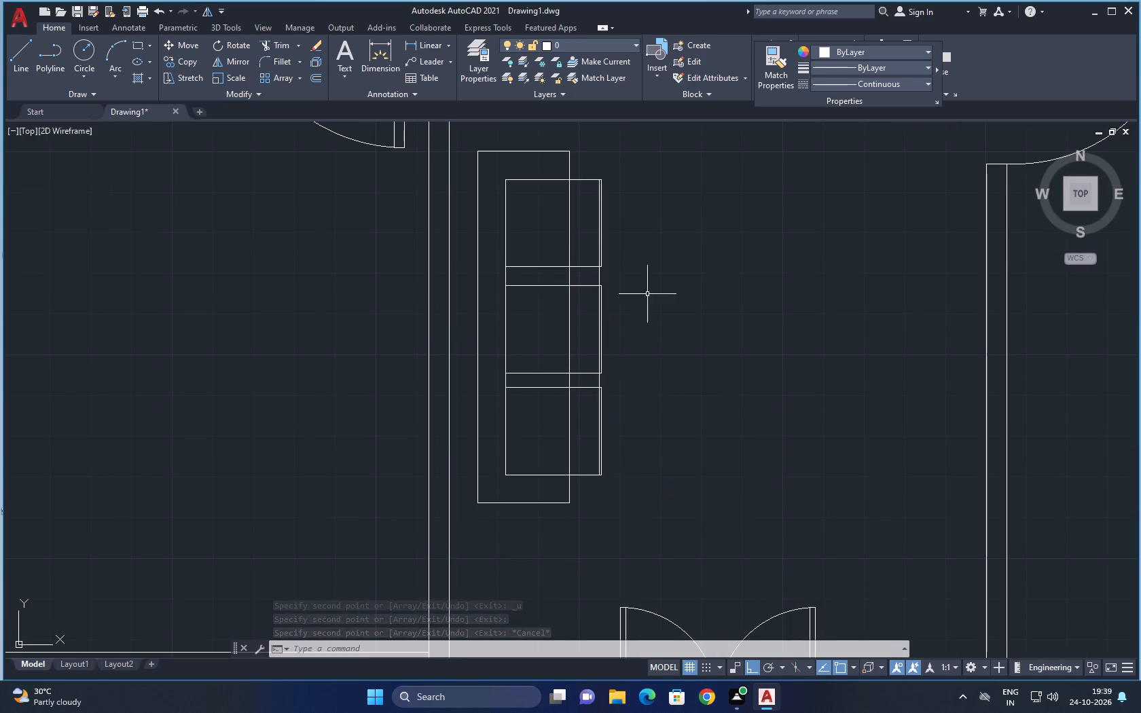
key("t")
type("R")
key("space")
scroll(594, 268, "up", 2)
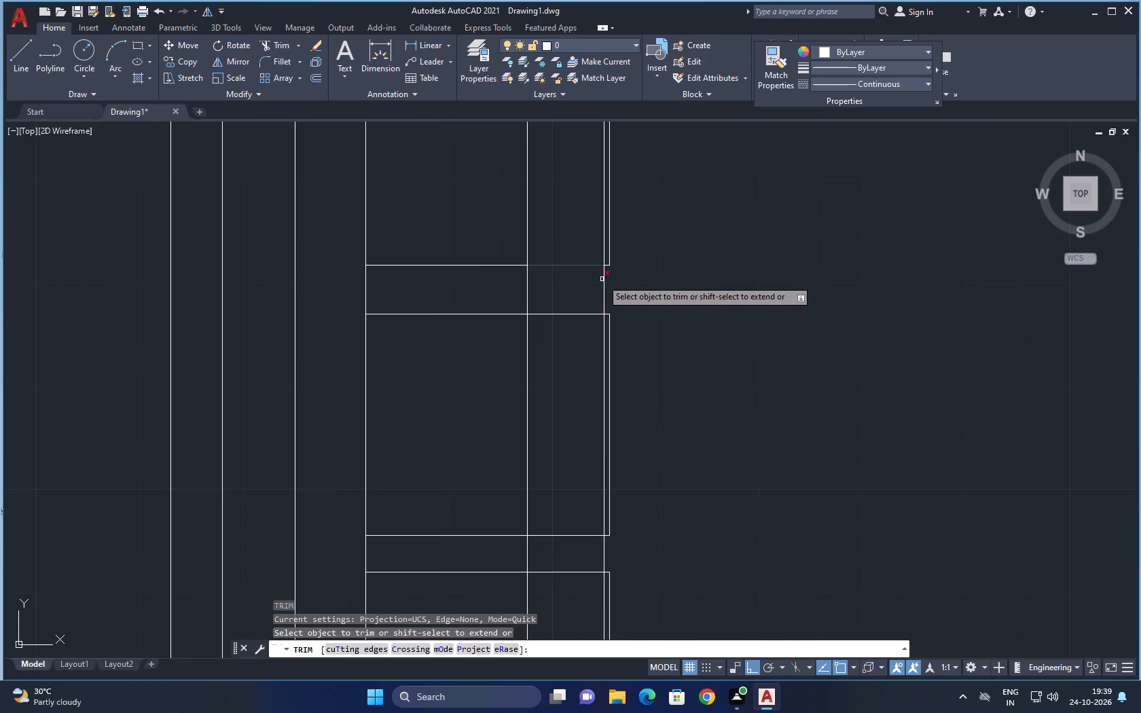
left_click(603, 287)
left_click(524, 287)
left_click(539, 287)
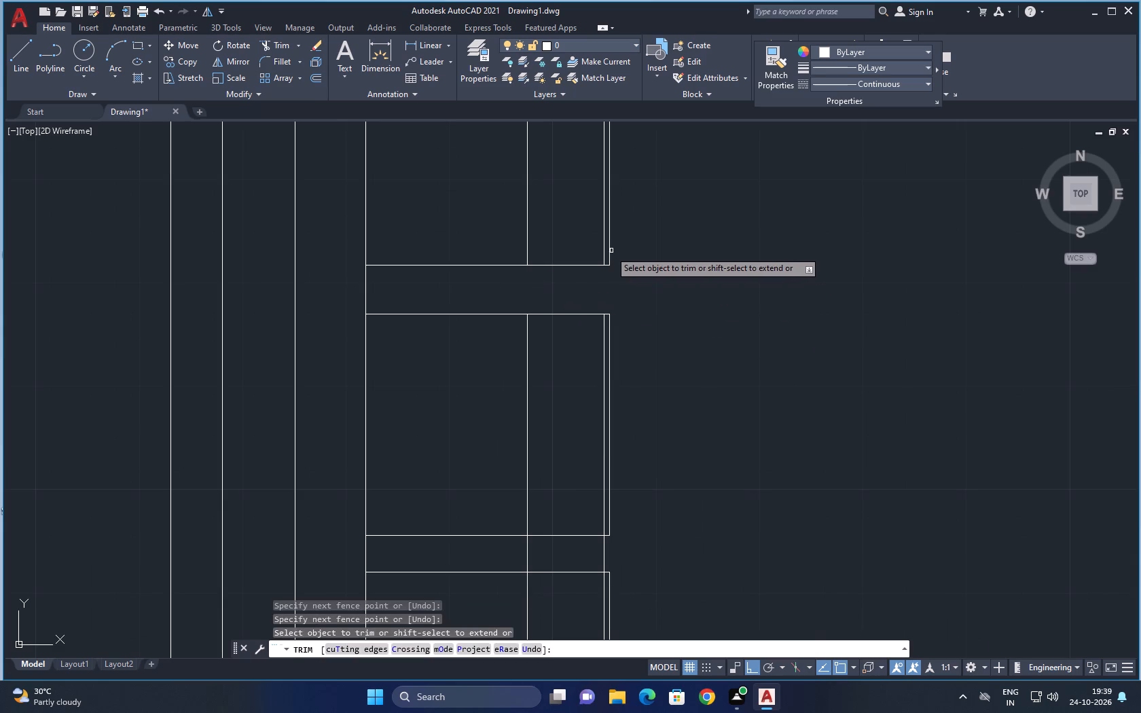
left_click(604, 248)
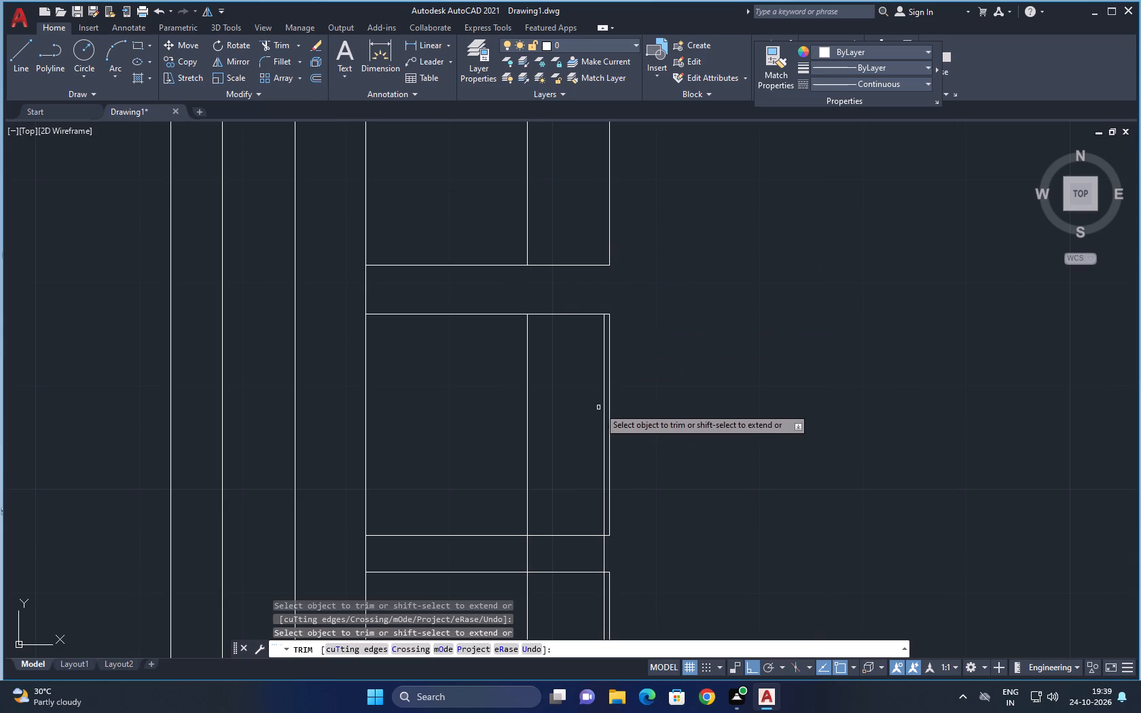
left_click(604, 403)
left_click(546, 418)
left_click(505, 418)
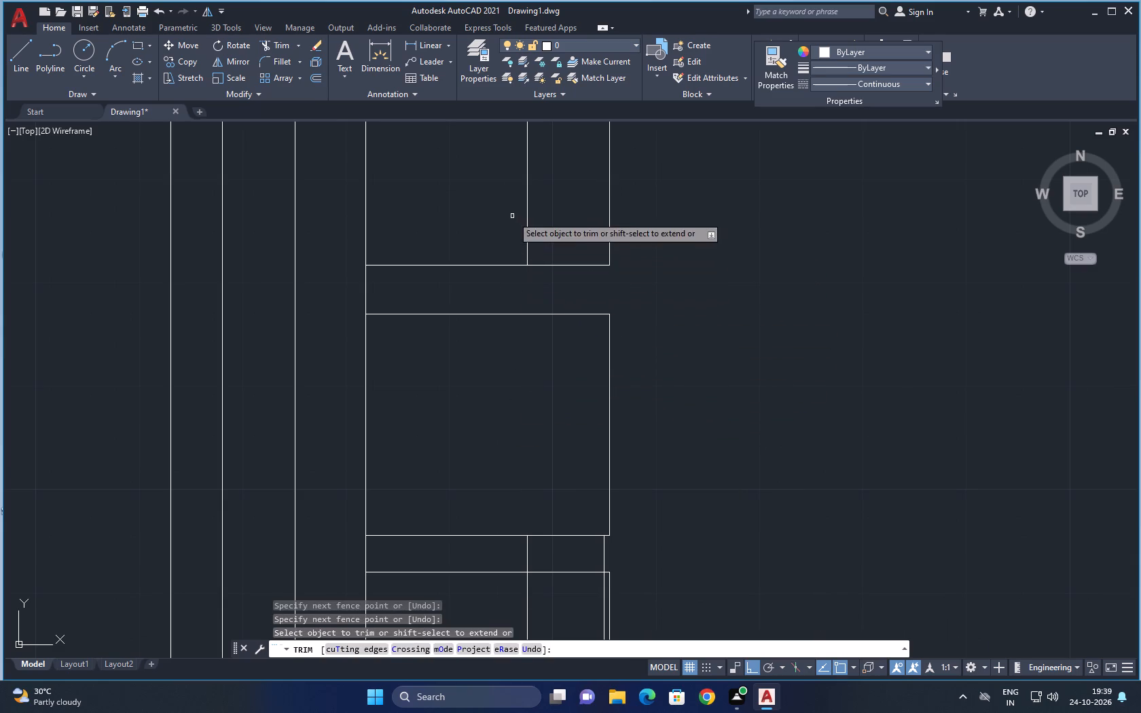
left_click(512, 216)
left_click(534, 211)
Trim the vertical lines in the gap below the middle seat and inside the bottom seat.
scroll(552, 204, "down", 4)
scroll(544, 270, "up", 3)
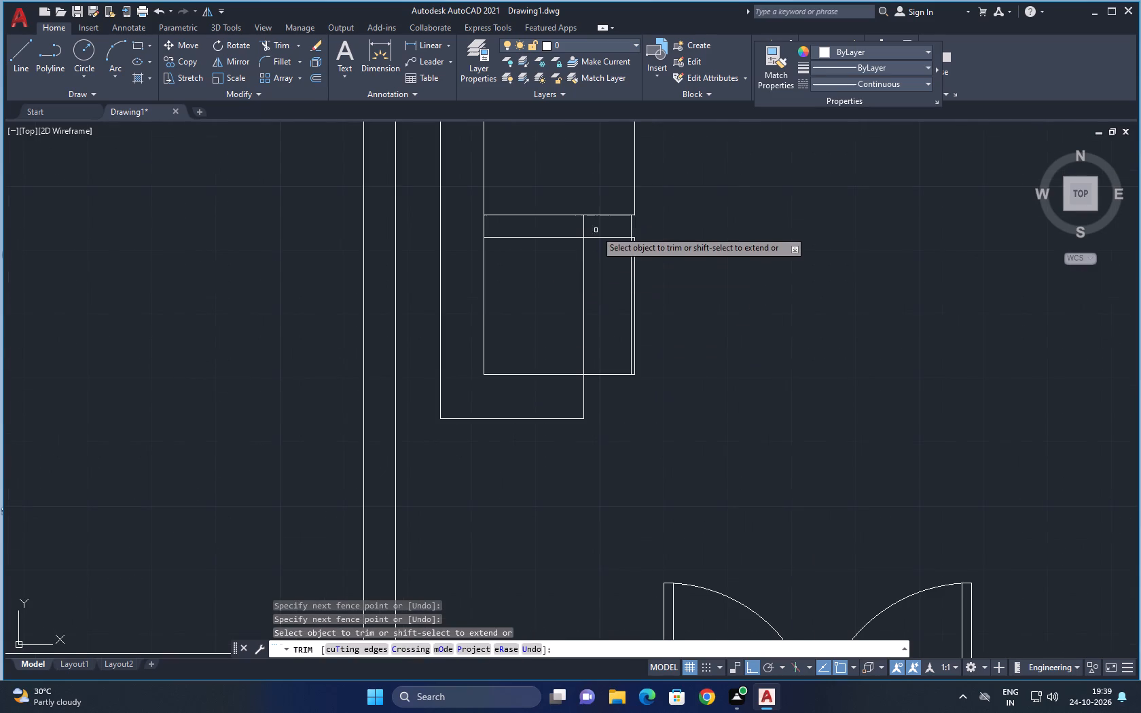
left_click(578, 225)
left_click(649, 219)
left_click(632, 267)
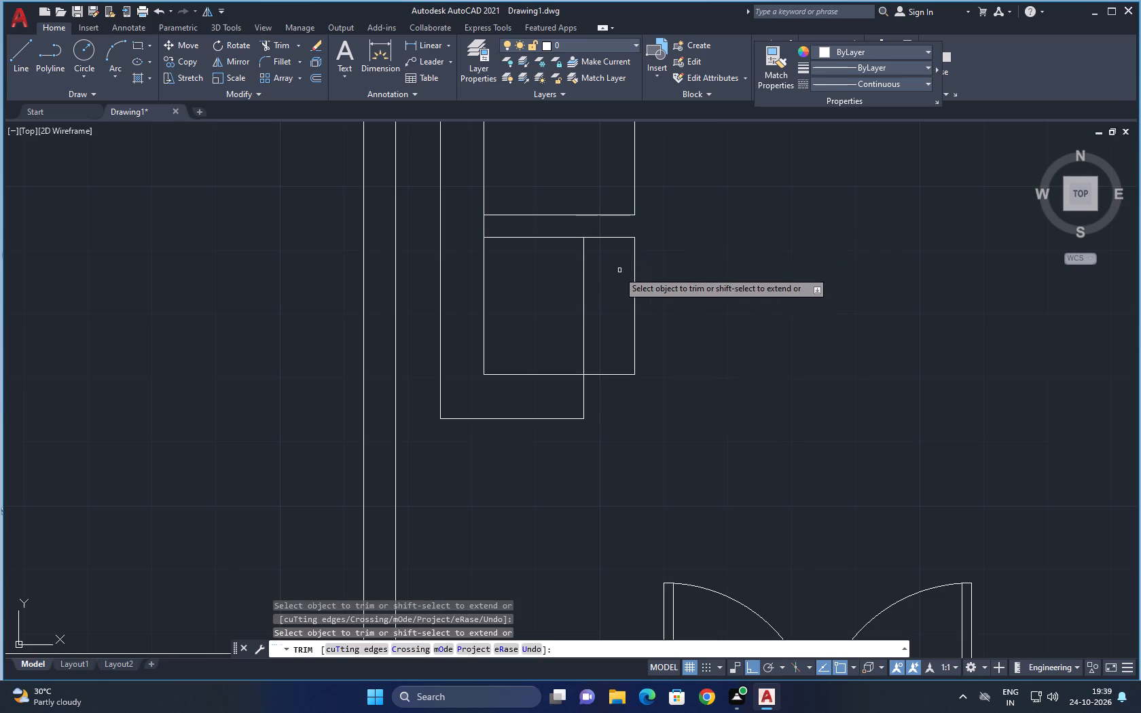
left_click(598, 280)
left_click(565, 280)
scroll(653, 333, "down", 2)
middle_click_drag(652, 328, 630, 365)
key("Escape")
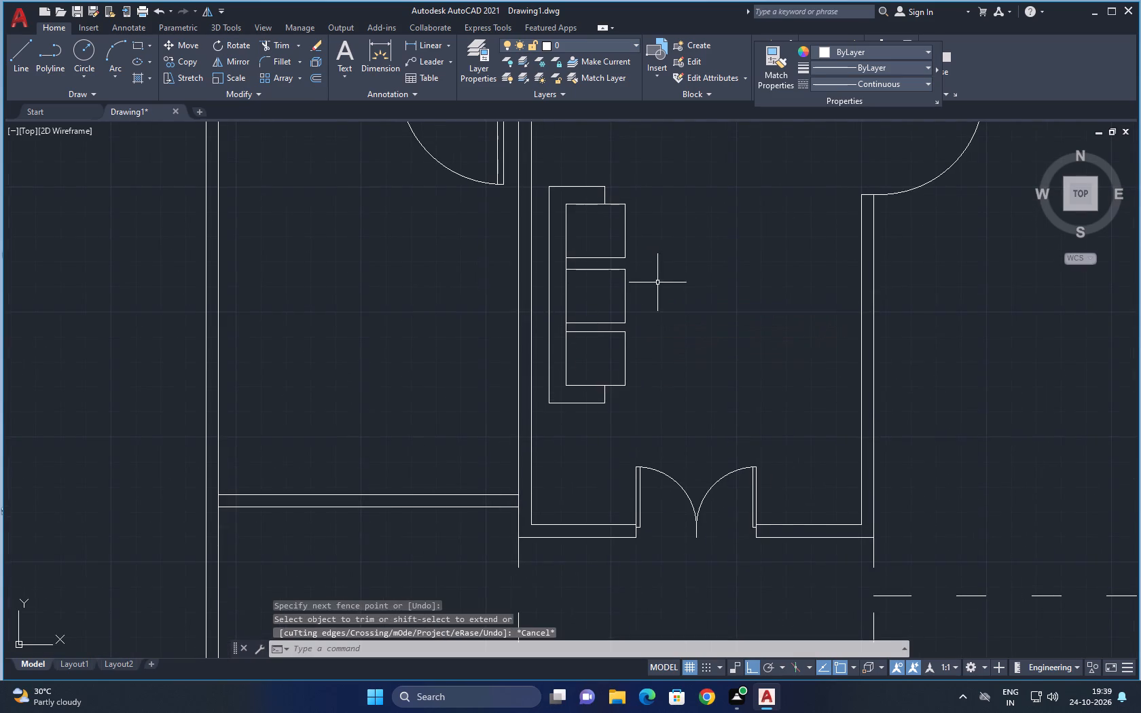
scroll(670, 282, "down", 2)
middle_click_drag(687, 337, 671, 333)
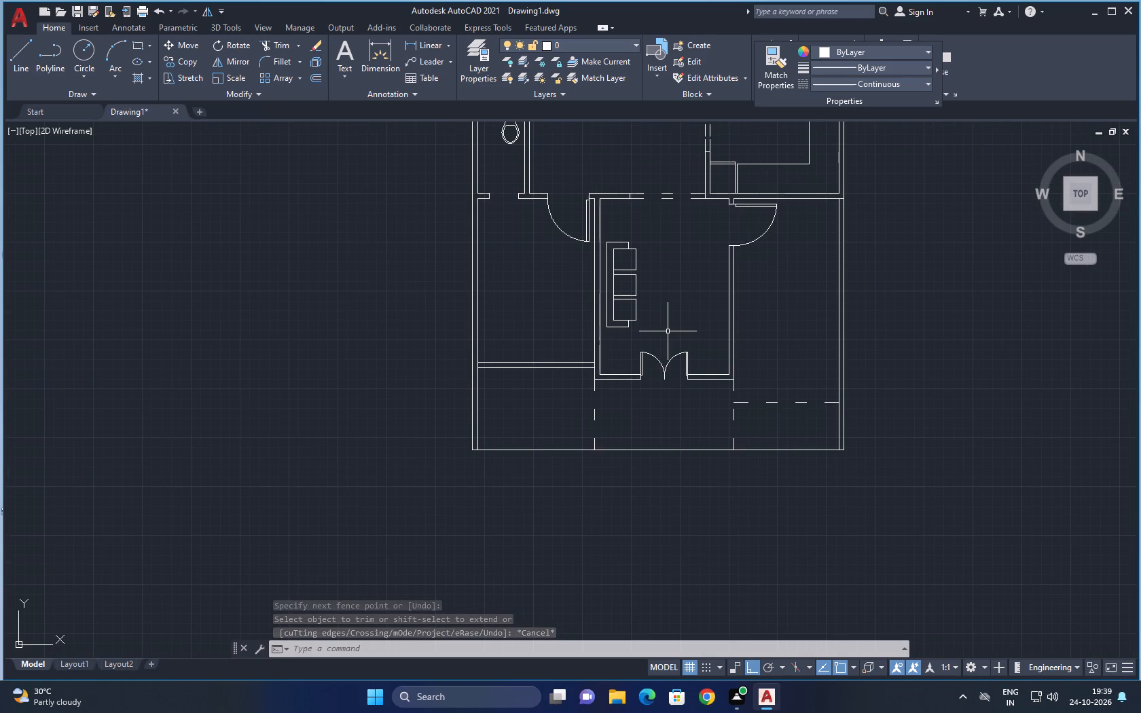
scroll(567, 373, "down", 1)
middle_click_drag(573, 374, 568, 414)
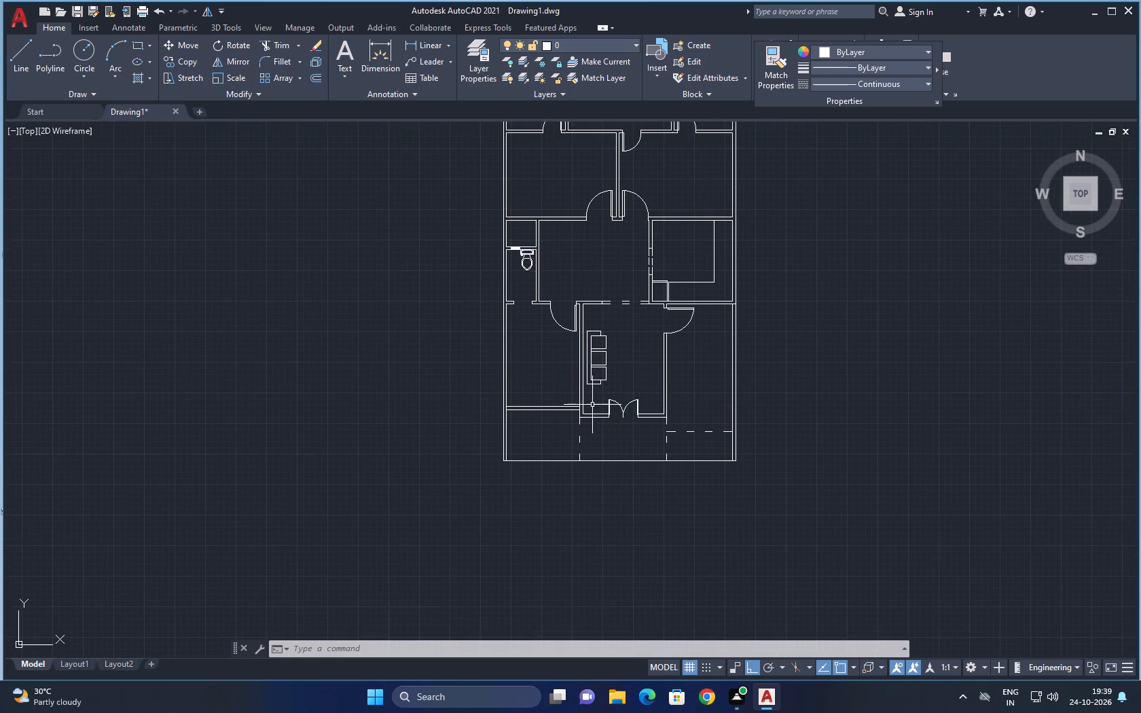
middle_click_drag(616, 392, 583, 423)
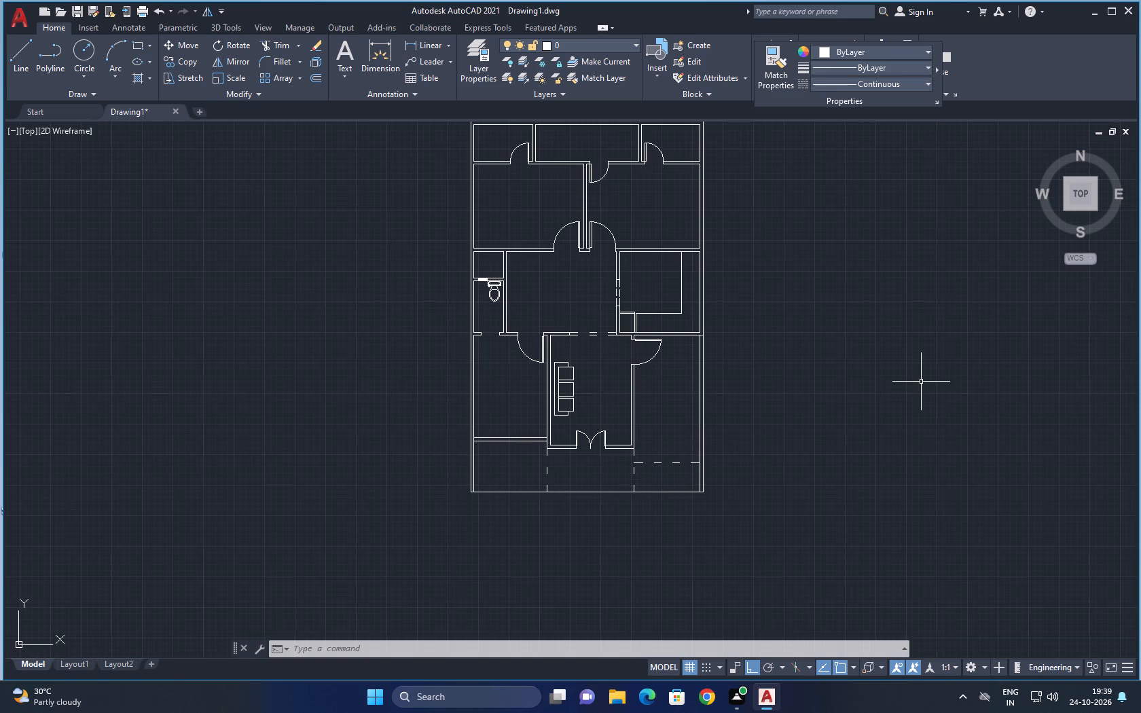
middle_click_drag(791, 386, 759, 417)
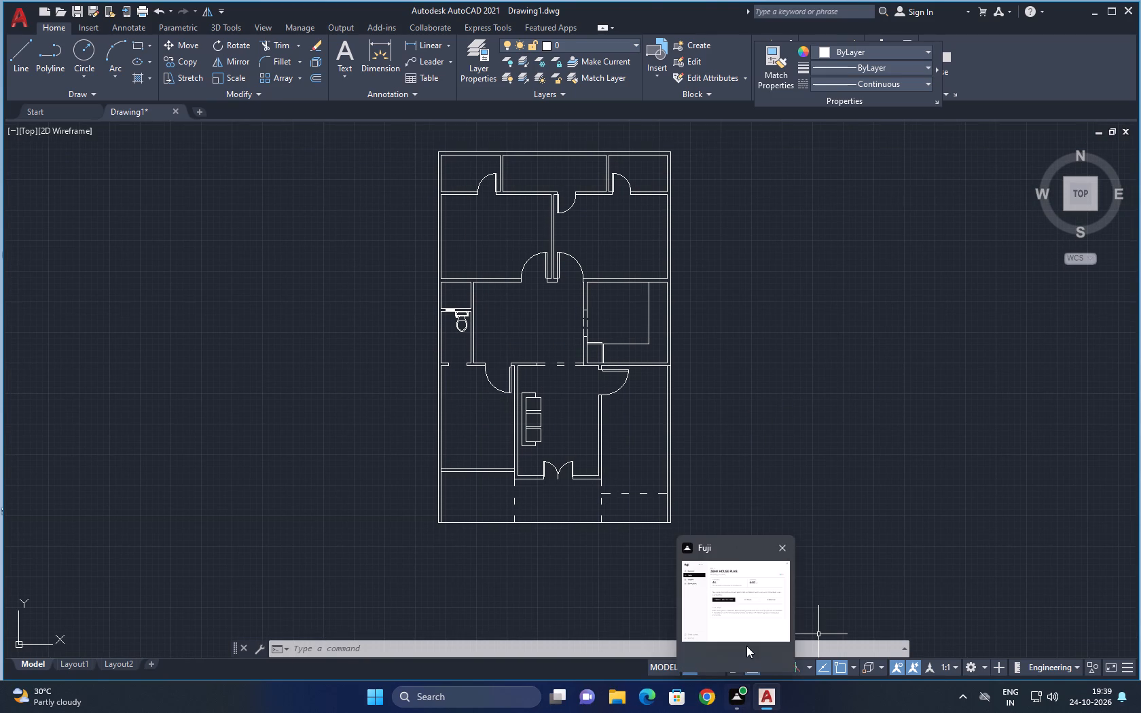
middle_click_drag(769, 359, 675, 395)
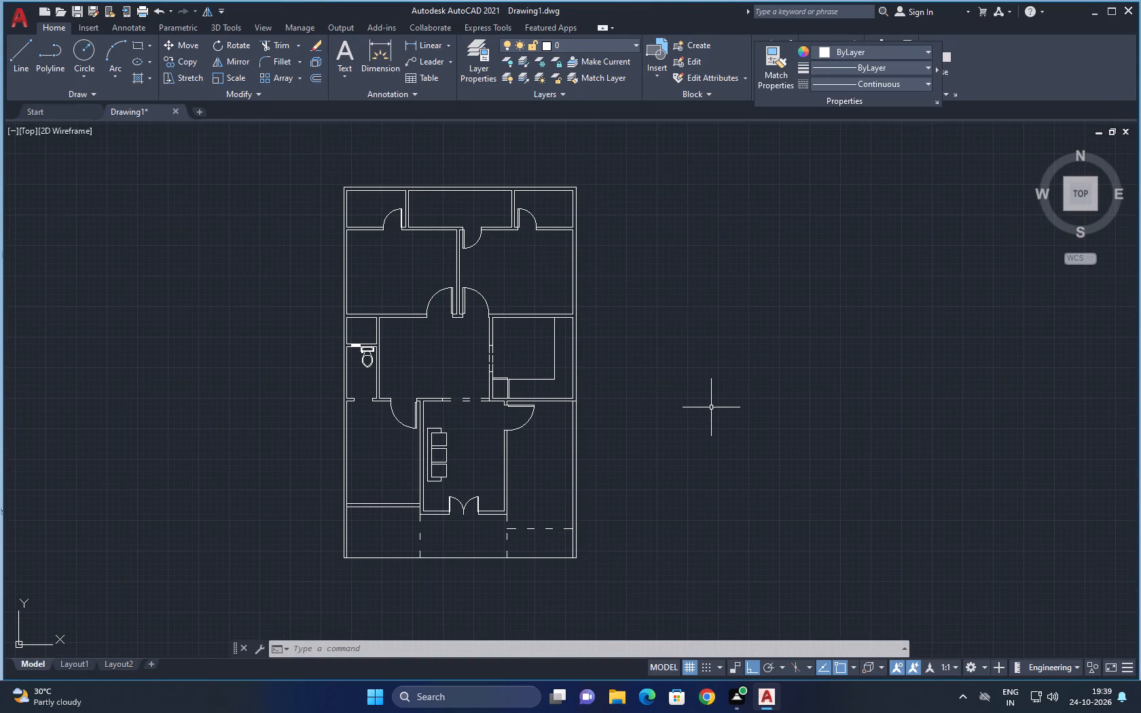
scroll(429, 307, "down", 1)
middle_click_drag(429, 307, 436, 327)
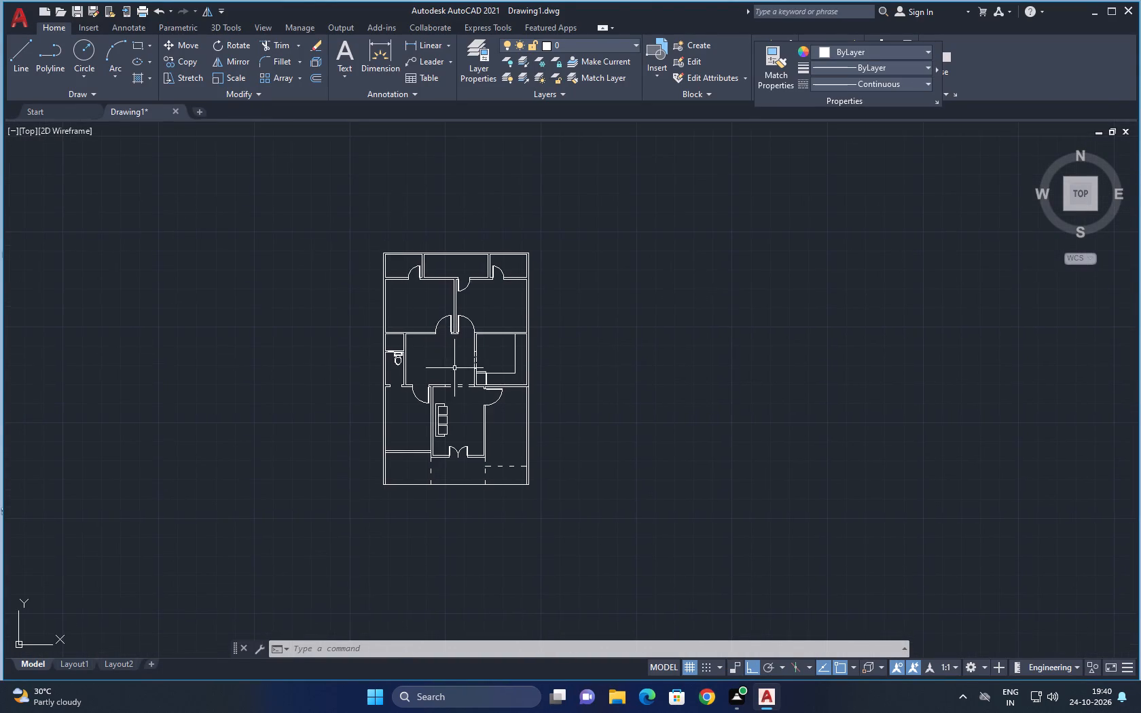
Copy the whole three-seat sofa, with Ortho off, into the central room, alongside the wall shared with the toilet.
scroll(459, 428, "up", 2)
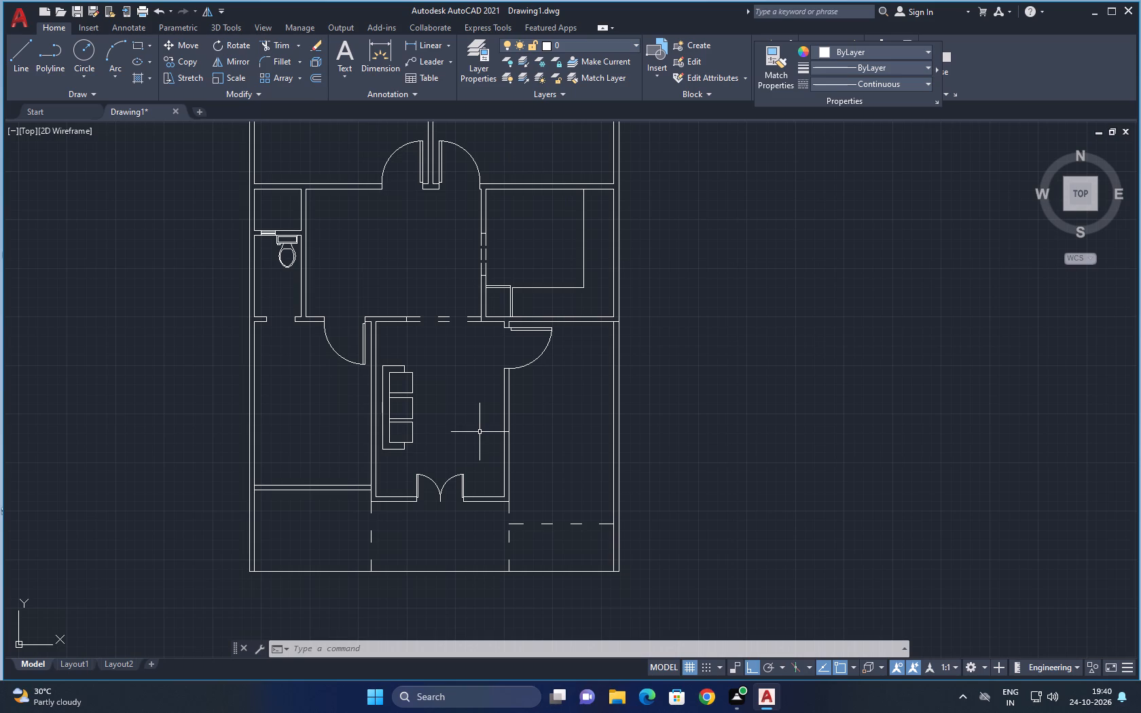
middle_click_drag(456, 467, 450, 456)
left_click(417, 446)
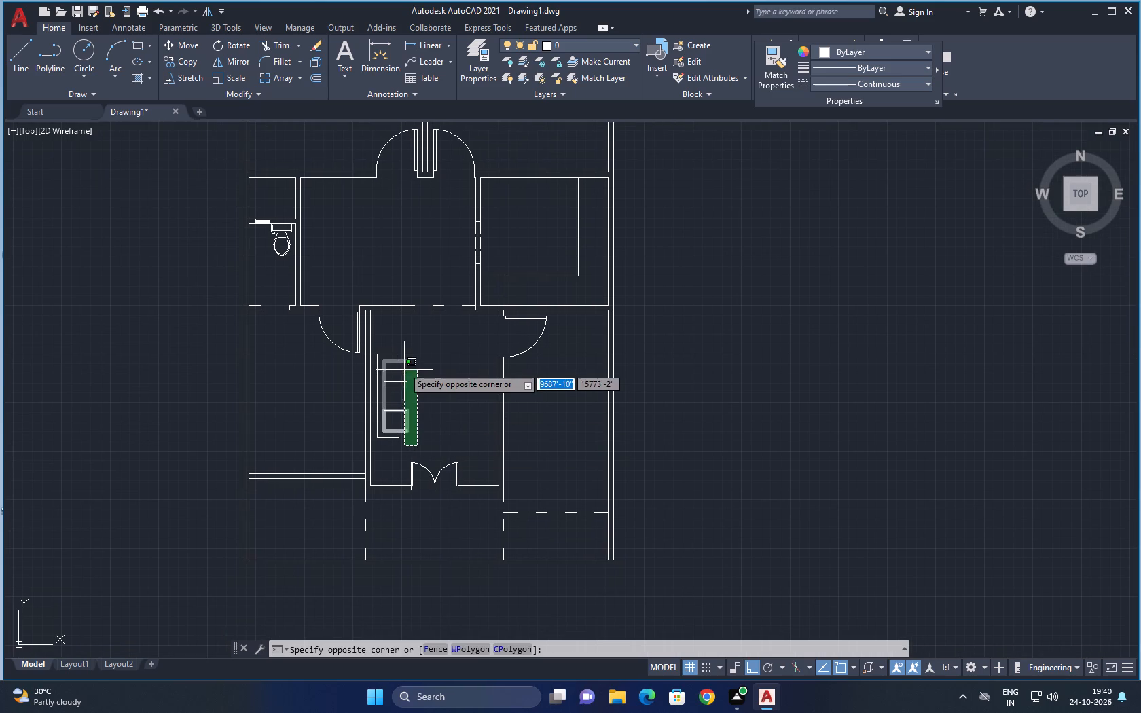
left_click(396, 349)
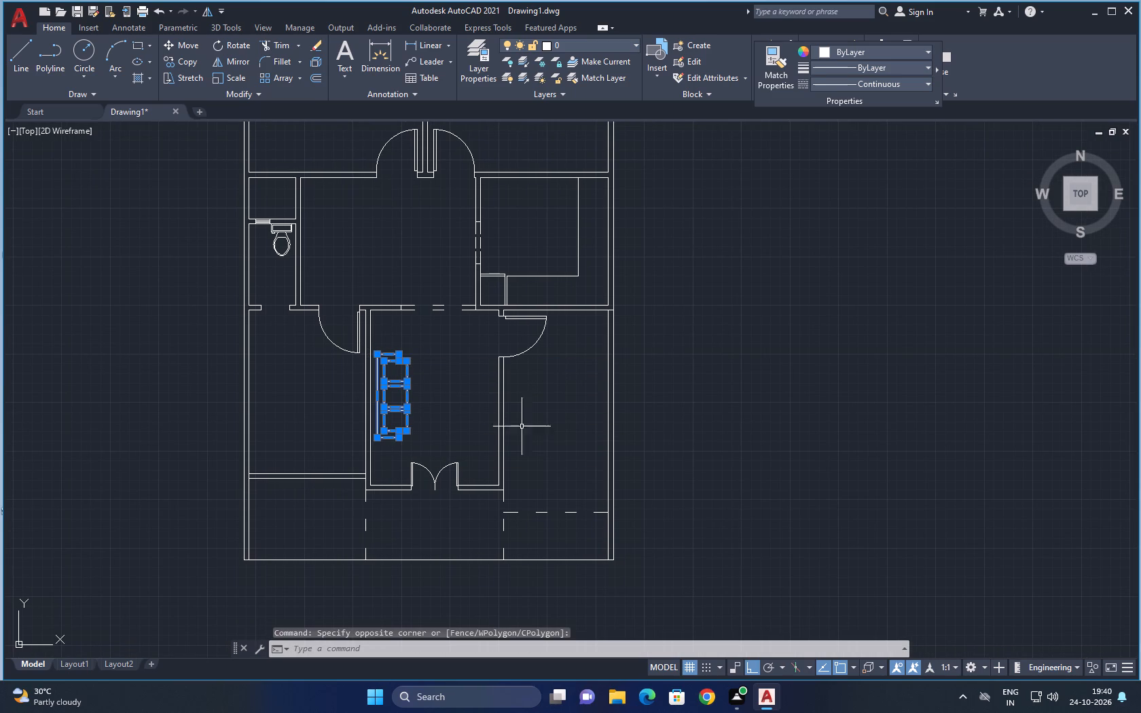
scroll(357, 437, "up", 1)
key("c")
key("o")
type("P")
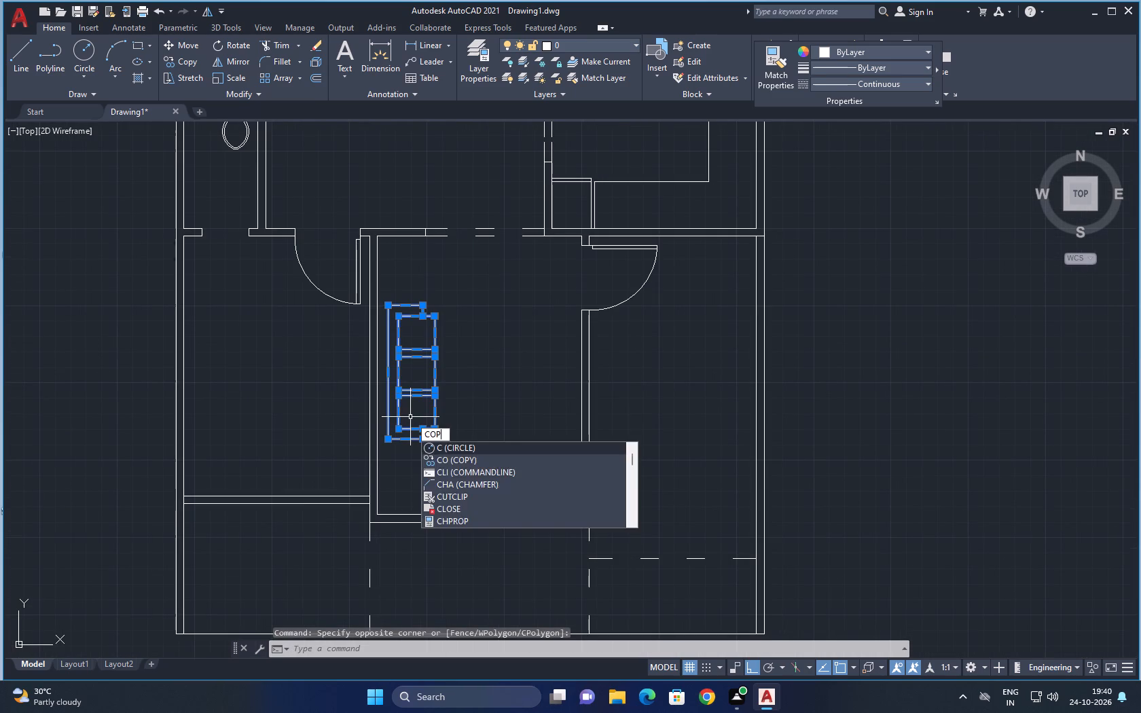
key("space")
left_click_drag(417, 390, 412, 404)
middle_click_drag(545, 314, 511, 401)
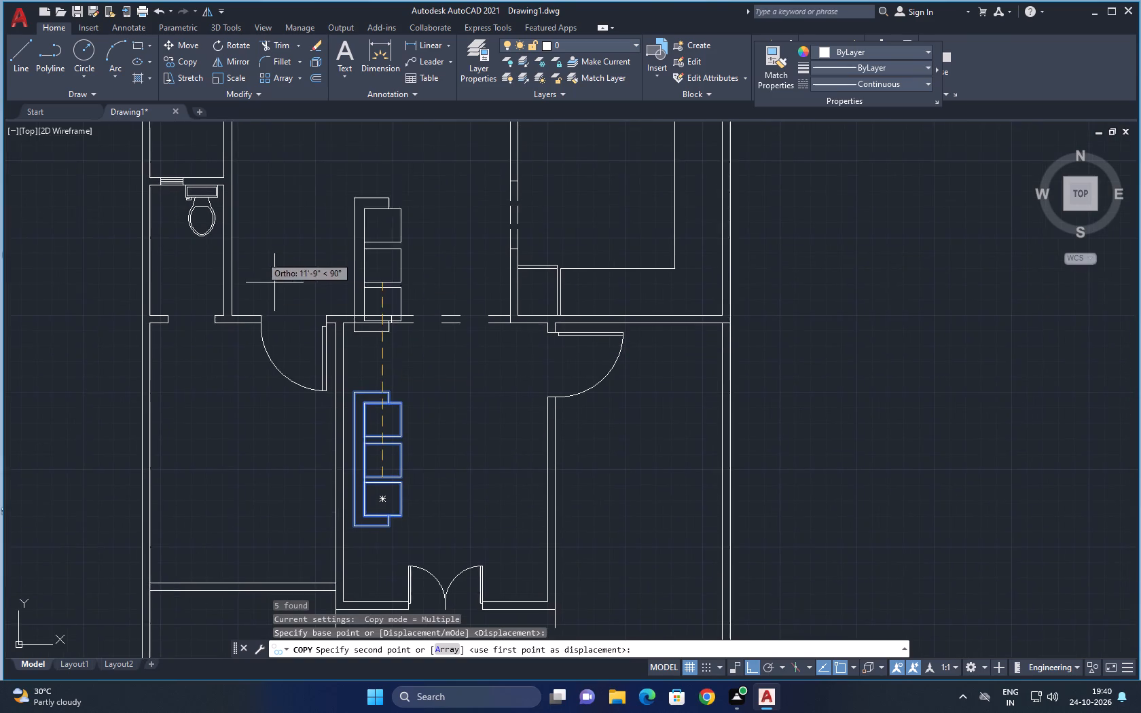
middle_click_drag(258, 250, 287, 335)
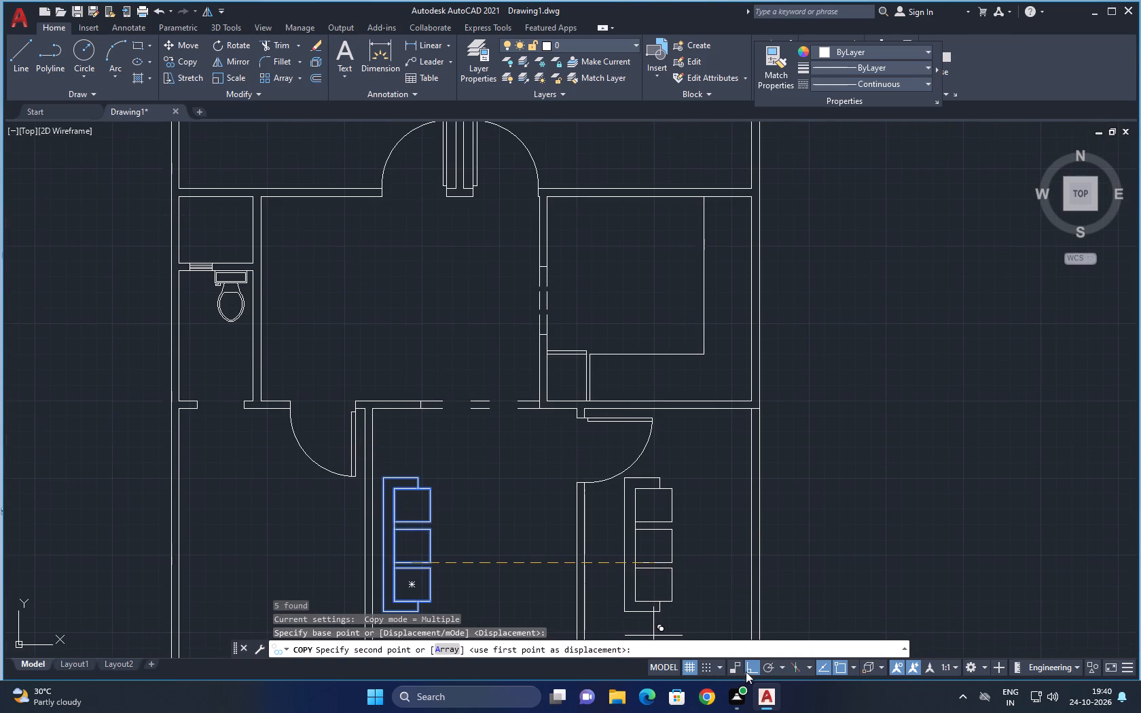
left_click(749, 668)
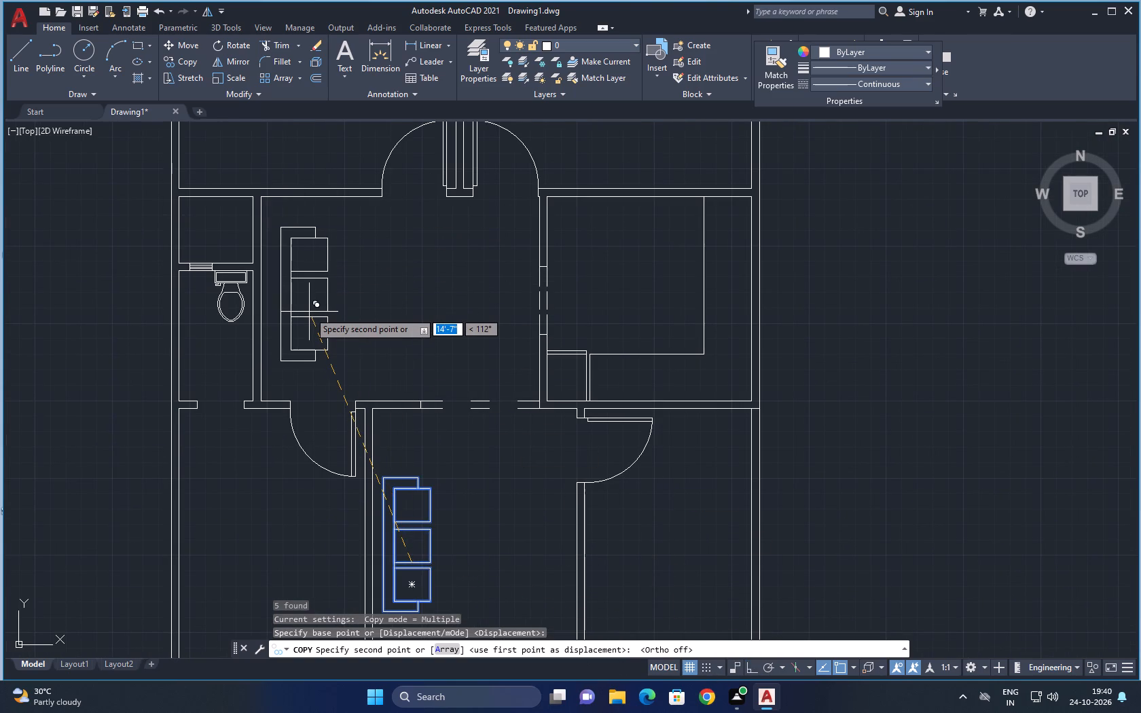
scroll(298, 328, "up", 1)
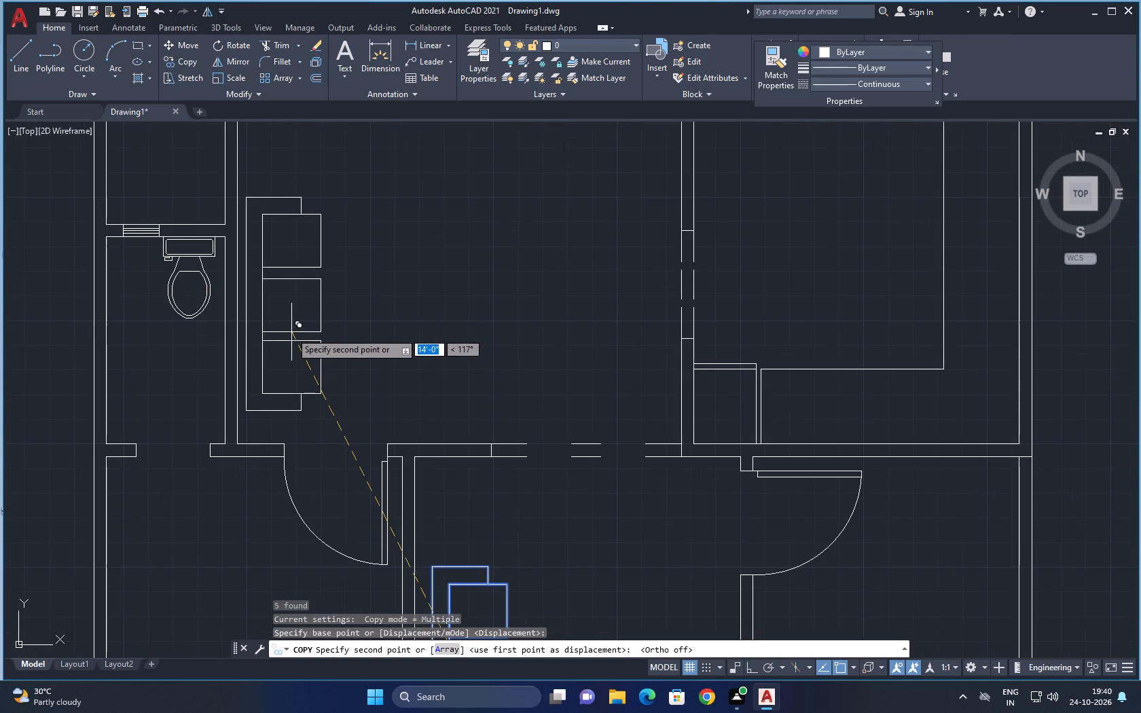
left_click(294, 326)
scroll(386, 333, "down", 2)
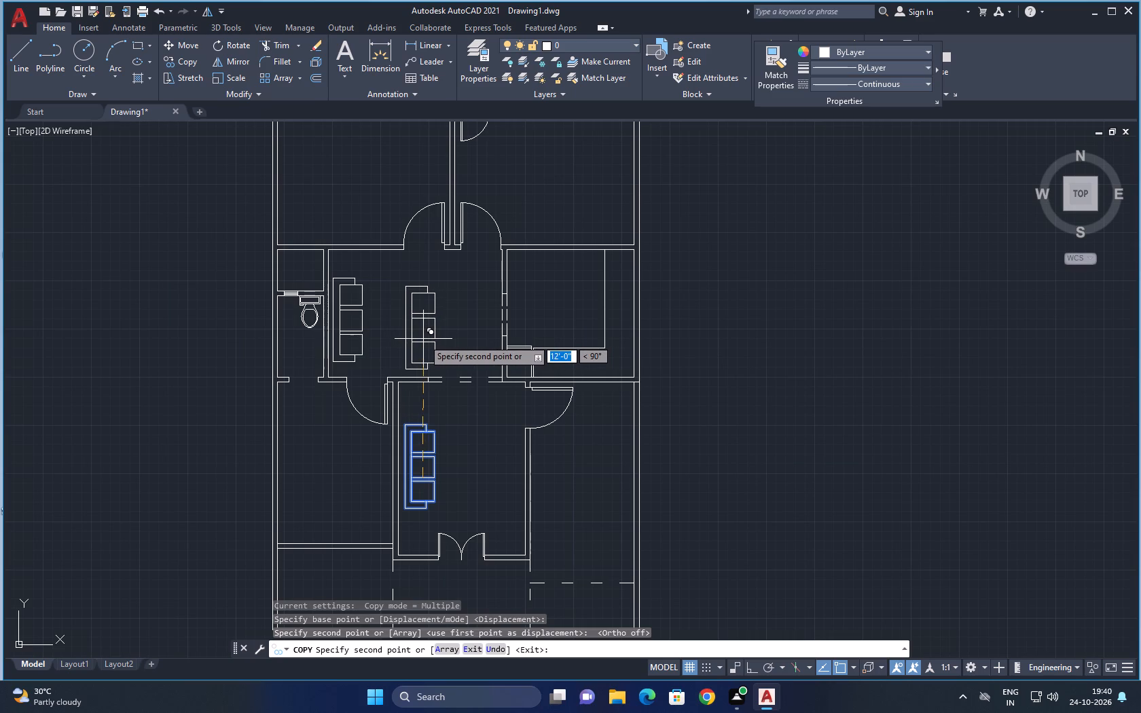
key("Escape")
Draw a small freehand rectangle between the copied sofa's upper end and the central room's upper wall.
key("r")
key("e")
type("C")
key("space")
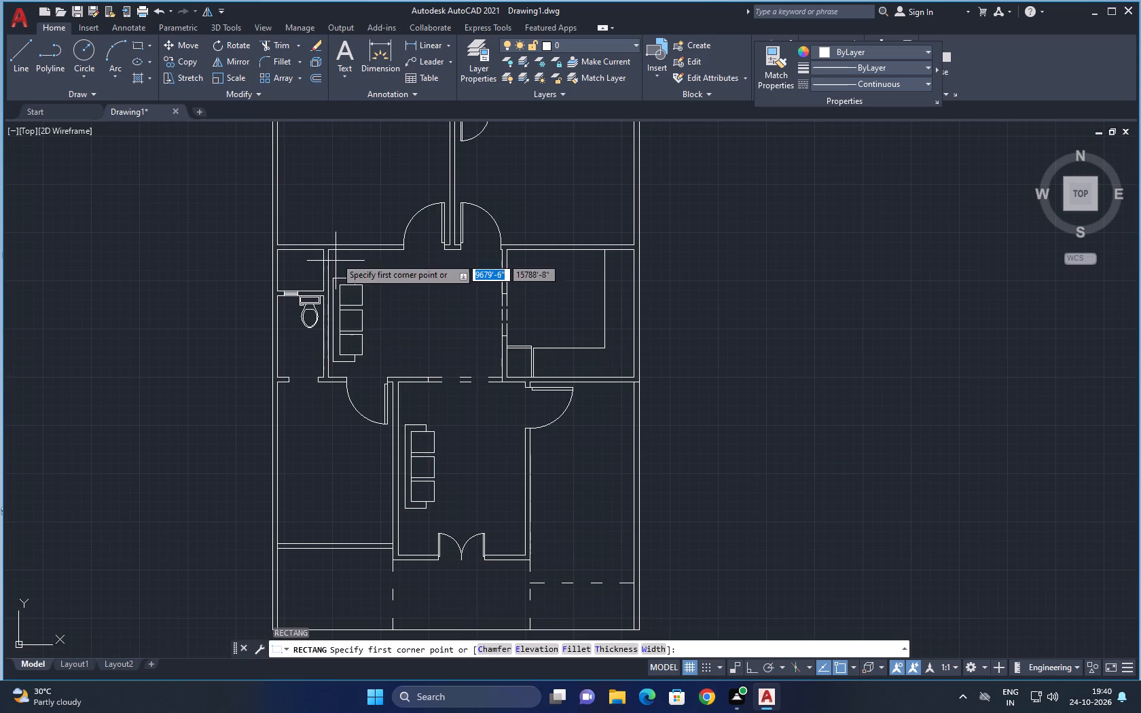
scroll(334, 246, "up", 4)
left_click(327, 266)
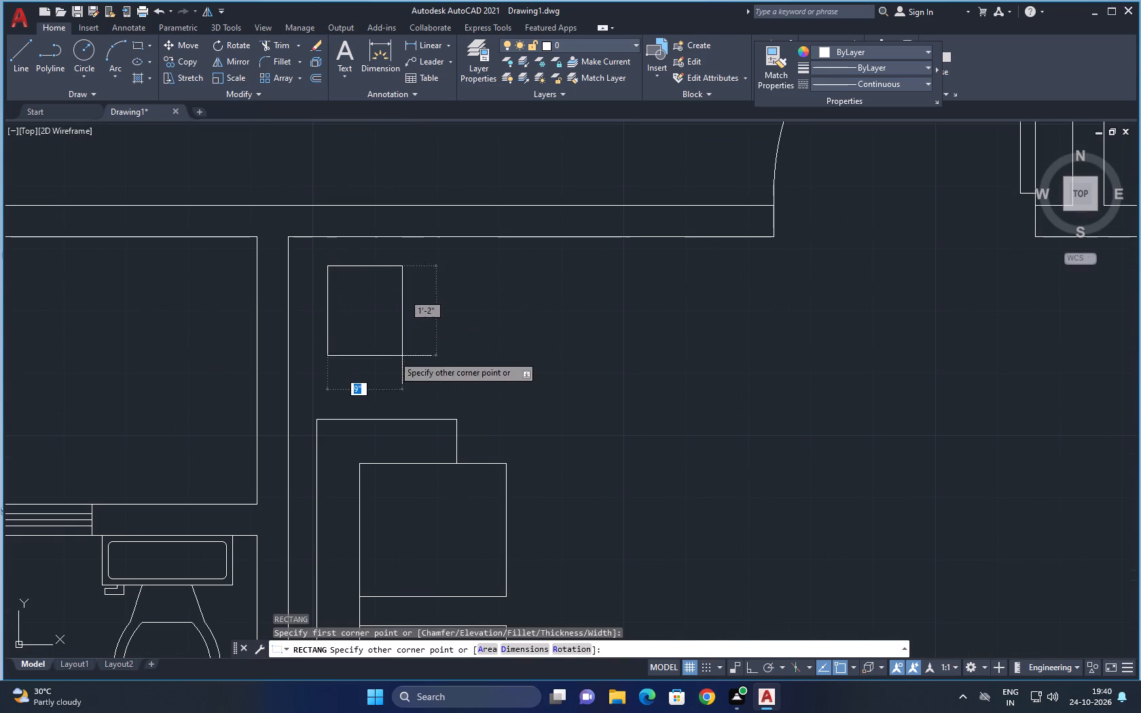
left_click(478, 390)
scroll(545, 411, "down", 2)
middle_click_drag(587, 430, 490, 379)
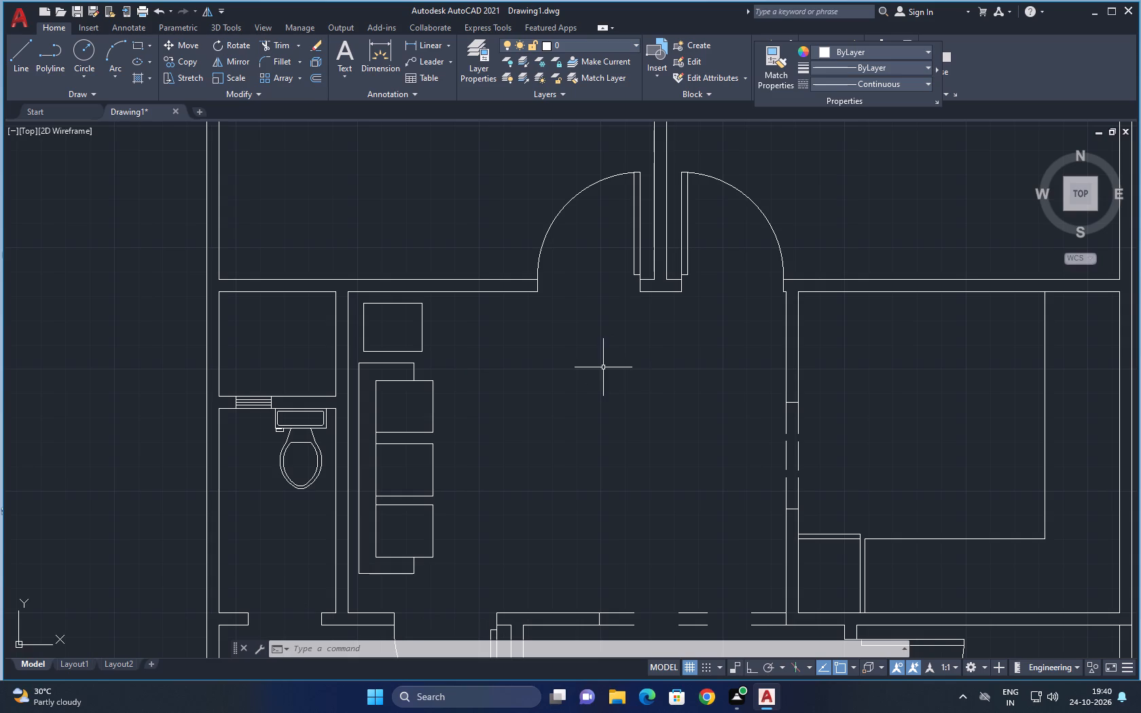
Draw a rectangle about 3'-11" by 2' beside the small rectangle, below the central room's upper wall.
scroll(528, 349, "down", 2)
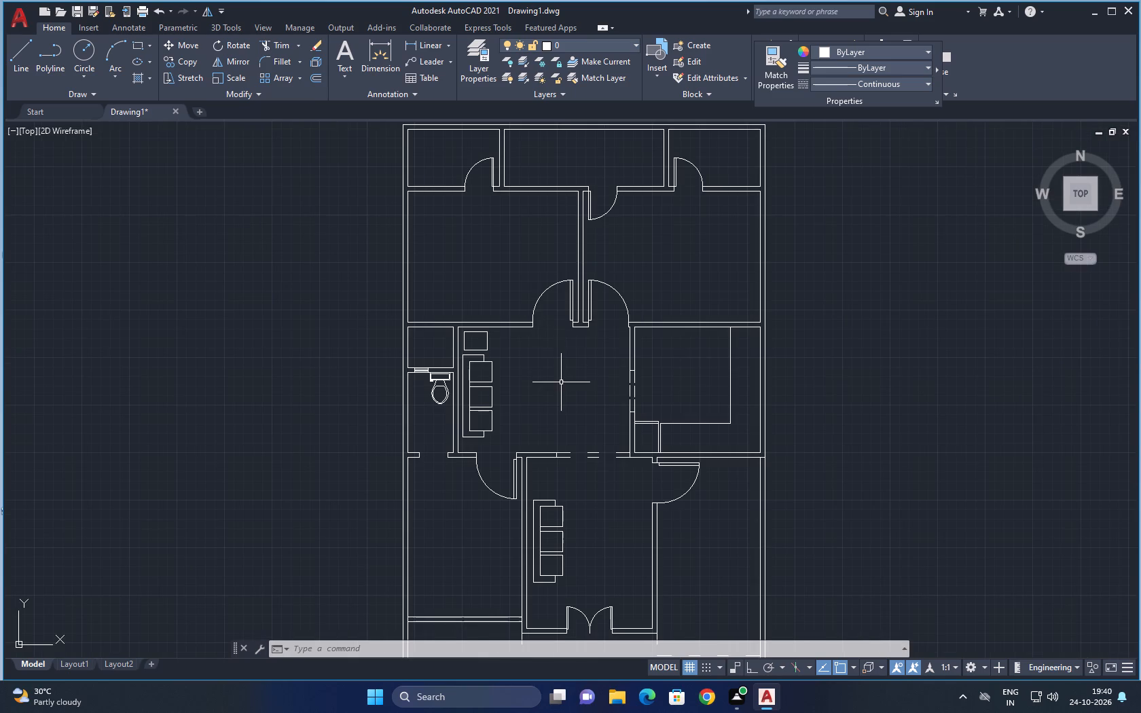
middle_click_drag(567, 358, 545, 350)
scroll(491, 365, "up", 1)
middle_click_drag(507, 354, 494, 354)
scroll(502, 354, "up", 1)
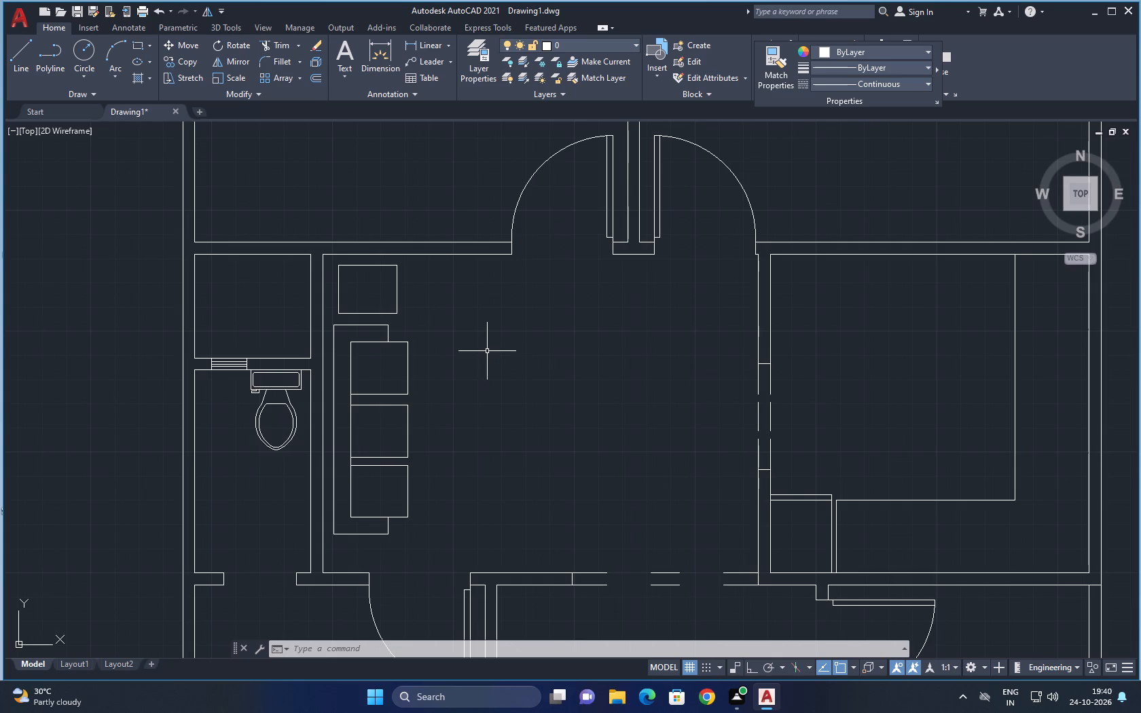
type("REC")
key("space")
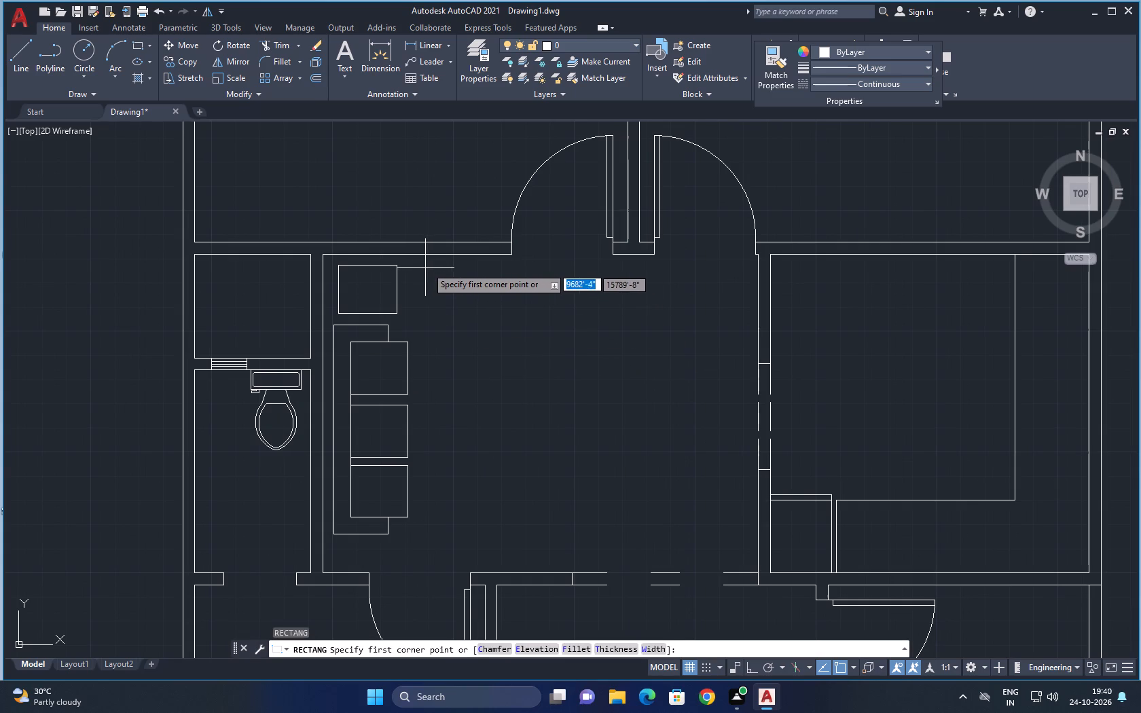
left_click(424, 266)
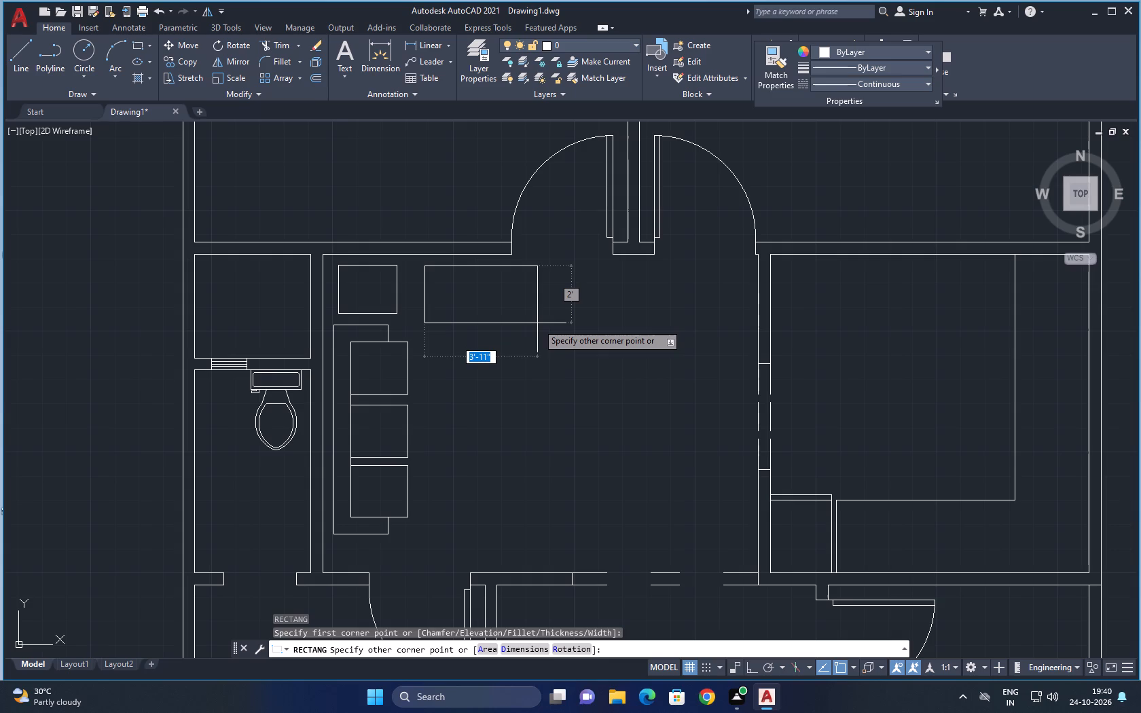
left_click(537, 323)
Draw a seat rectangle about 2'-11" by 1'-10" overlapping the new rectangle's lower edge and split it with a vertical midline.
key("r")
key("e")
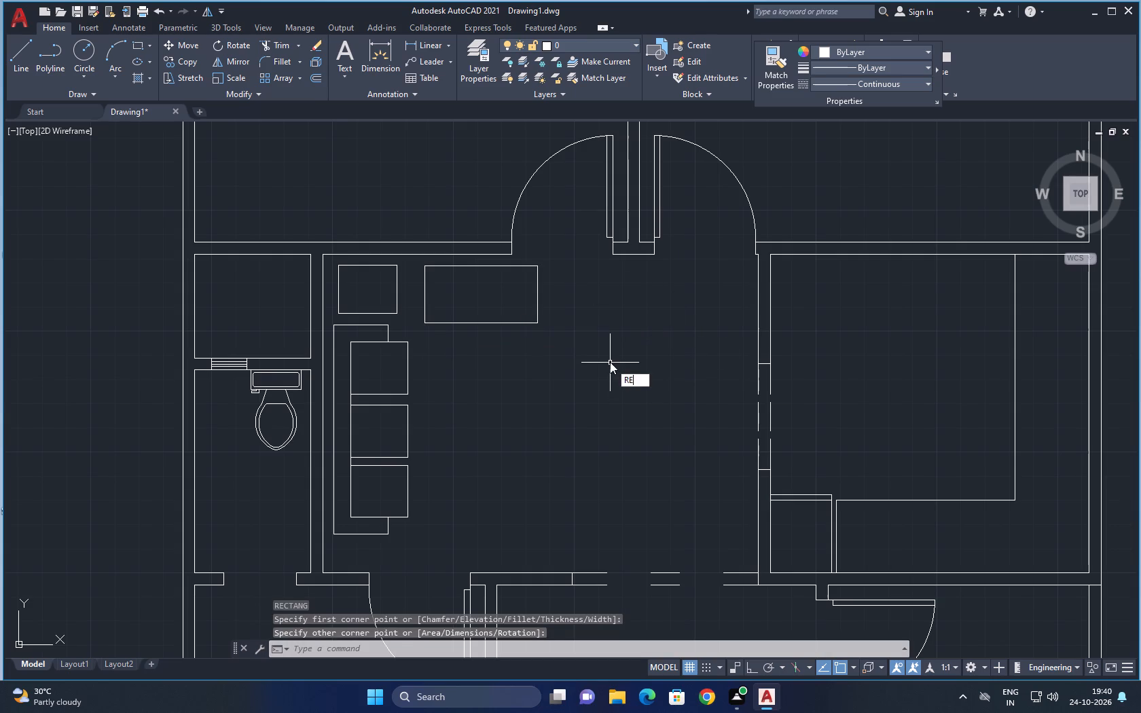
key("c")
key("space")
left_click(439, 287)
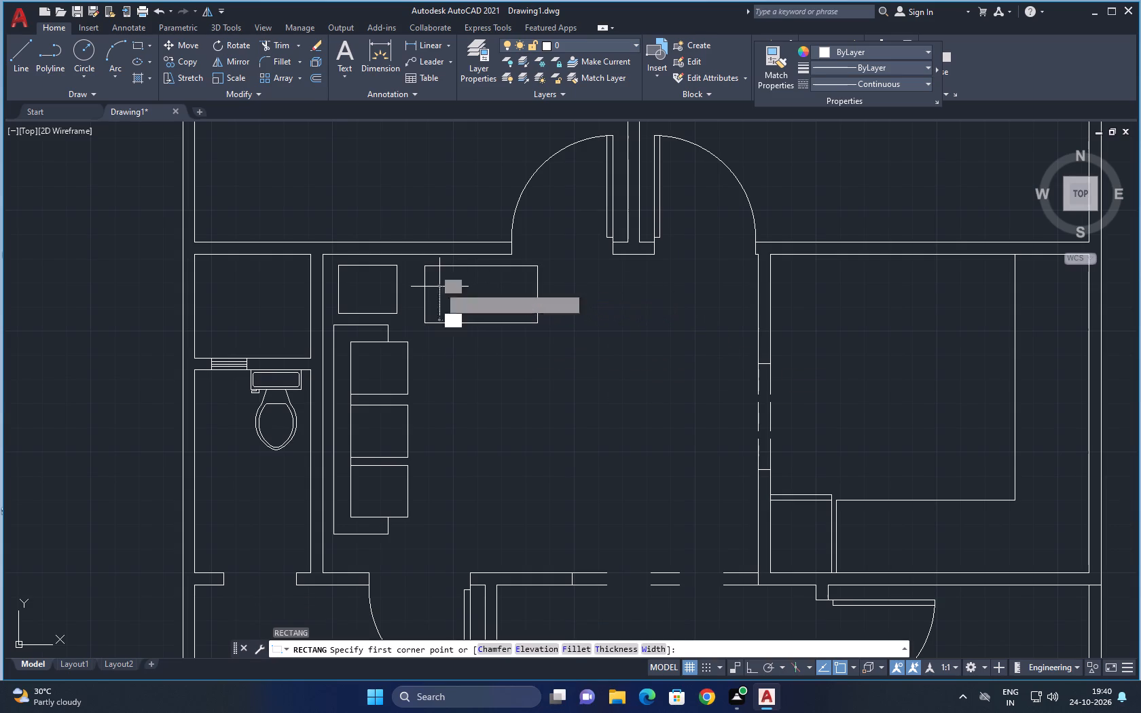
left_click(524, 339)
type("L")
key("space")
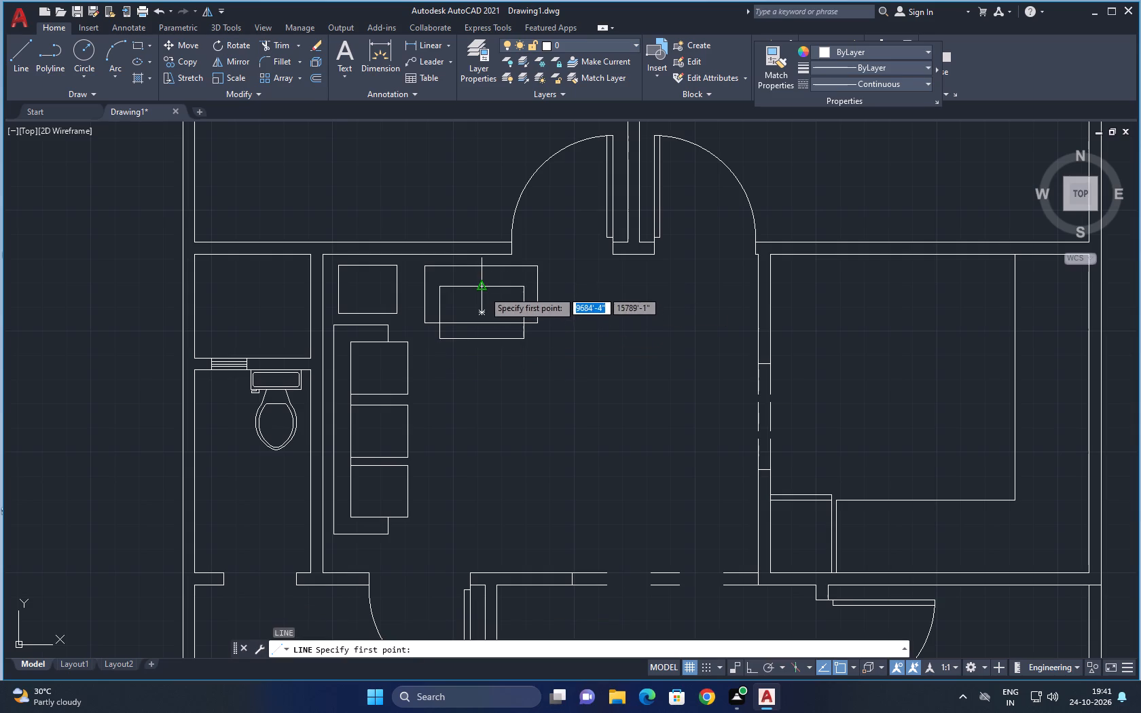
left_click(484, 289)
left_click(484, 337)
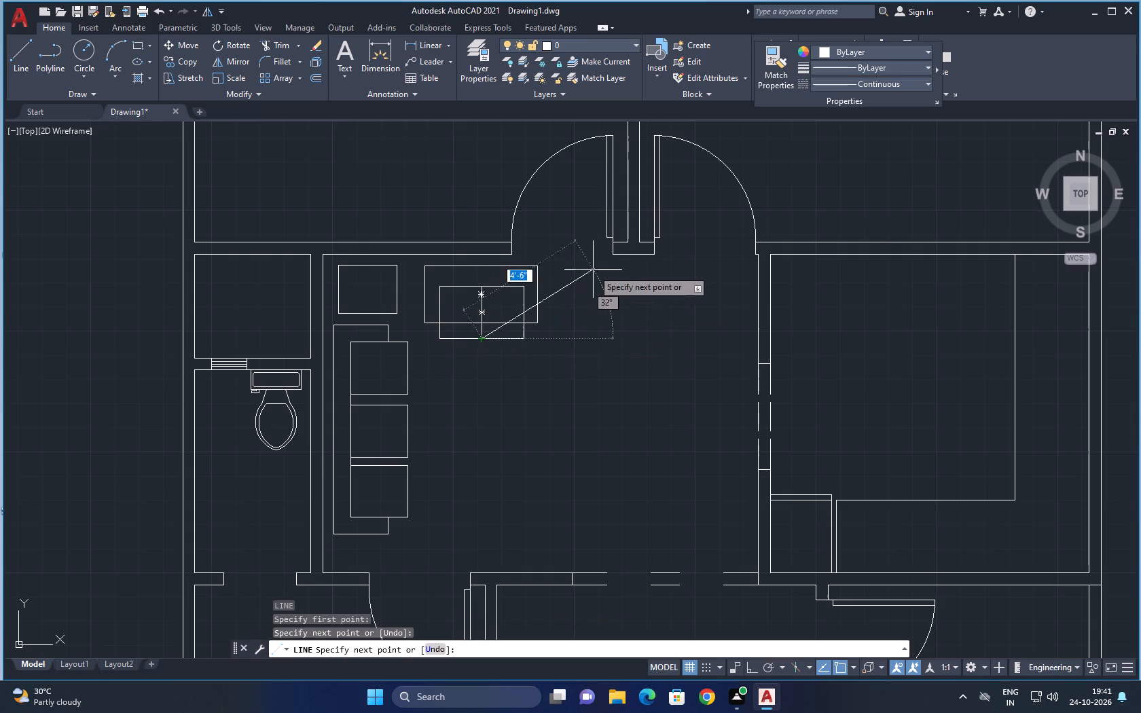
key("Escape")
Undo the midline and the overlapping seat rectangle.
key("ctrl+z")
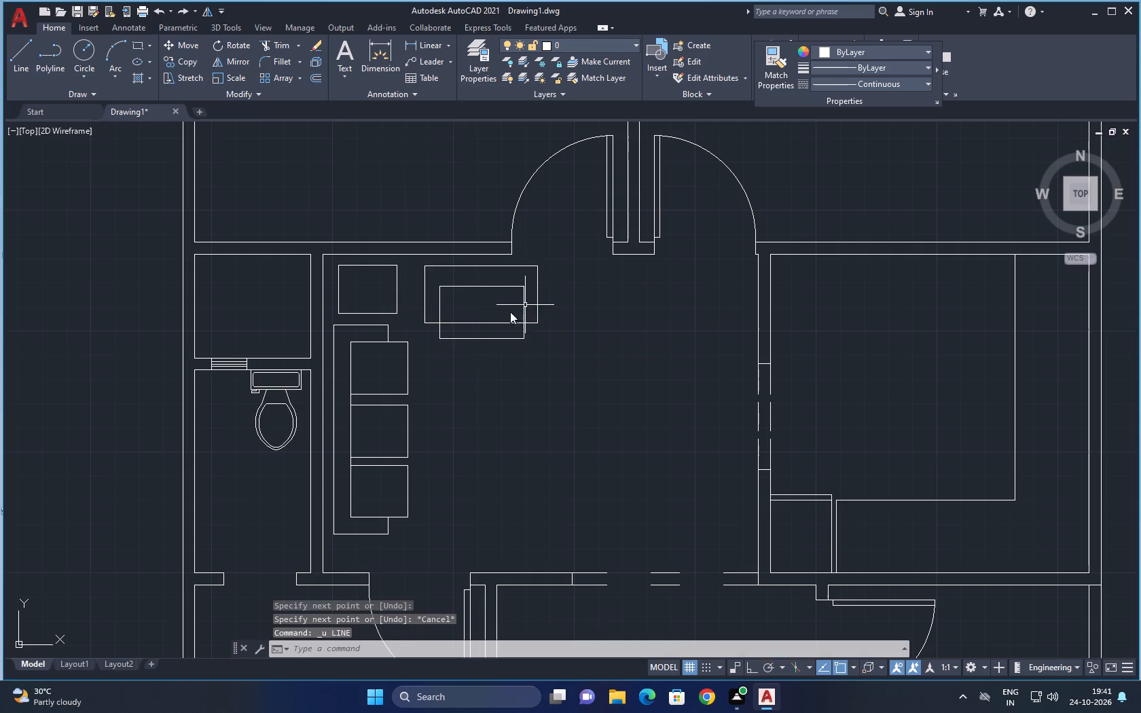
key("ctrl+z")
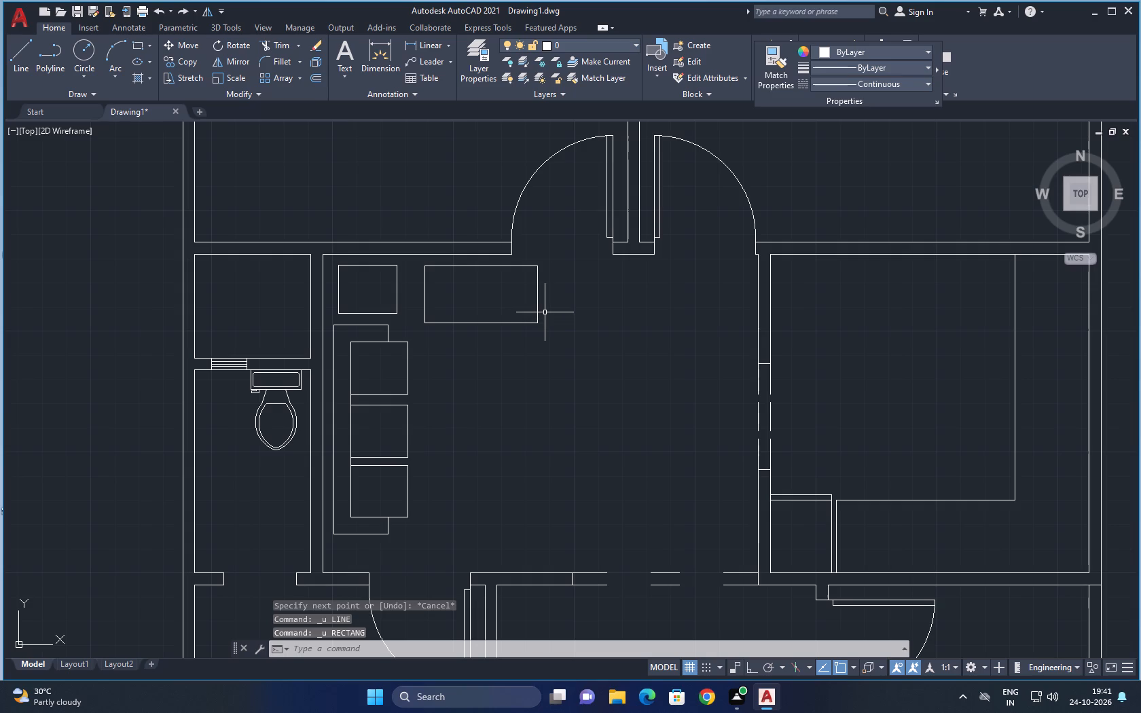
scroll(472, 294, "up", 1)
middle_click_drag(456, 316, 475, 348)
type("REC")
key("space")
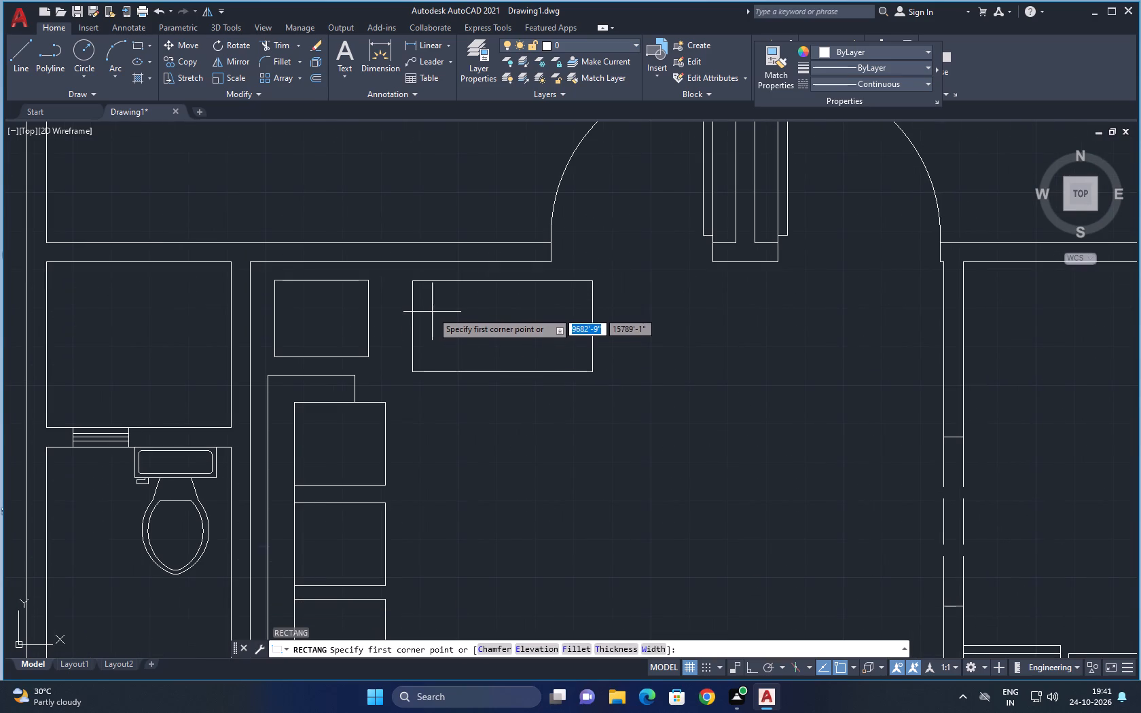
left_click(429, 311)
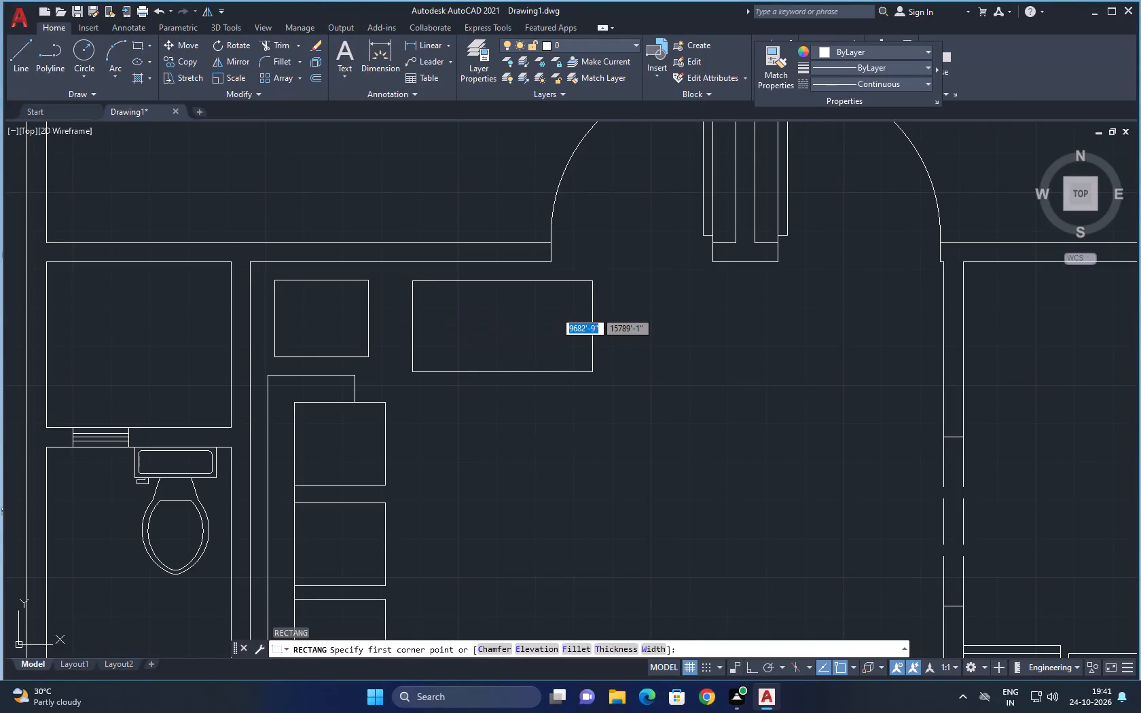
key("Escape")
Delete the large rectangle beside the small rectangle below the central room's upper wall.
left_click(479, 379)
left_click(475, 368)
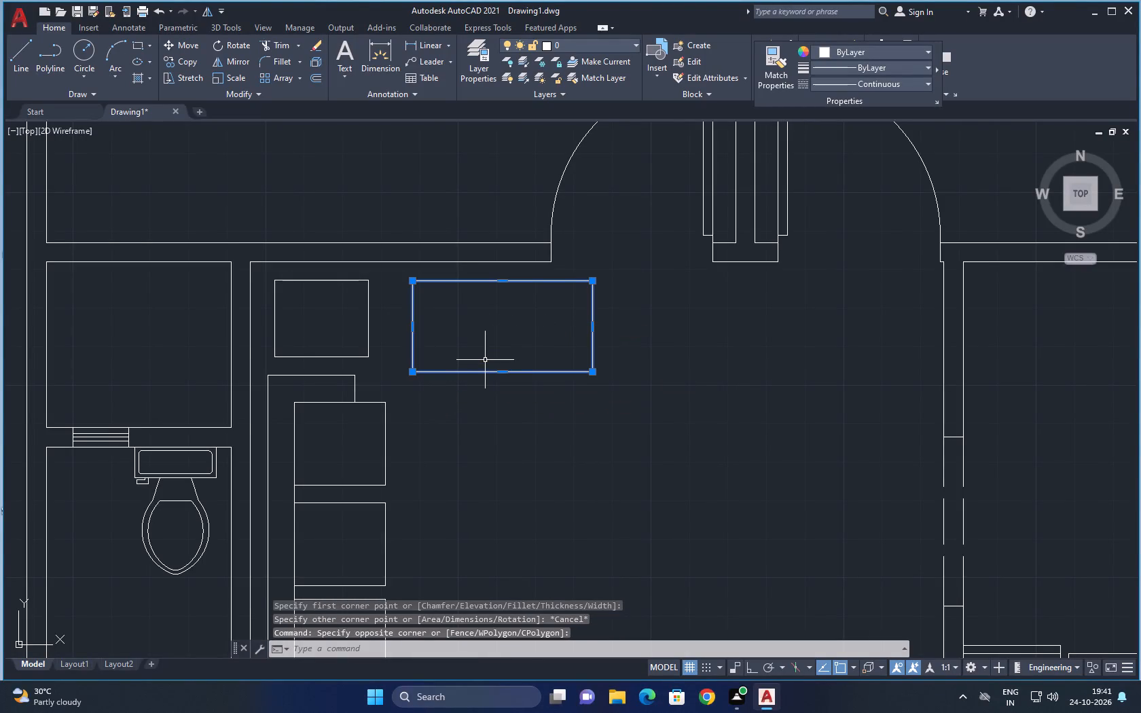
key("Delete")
Draw a freehand rectangle as a two-seat sofa outline beside the small rectangle, below the central room's upper wall.
type("REC")
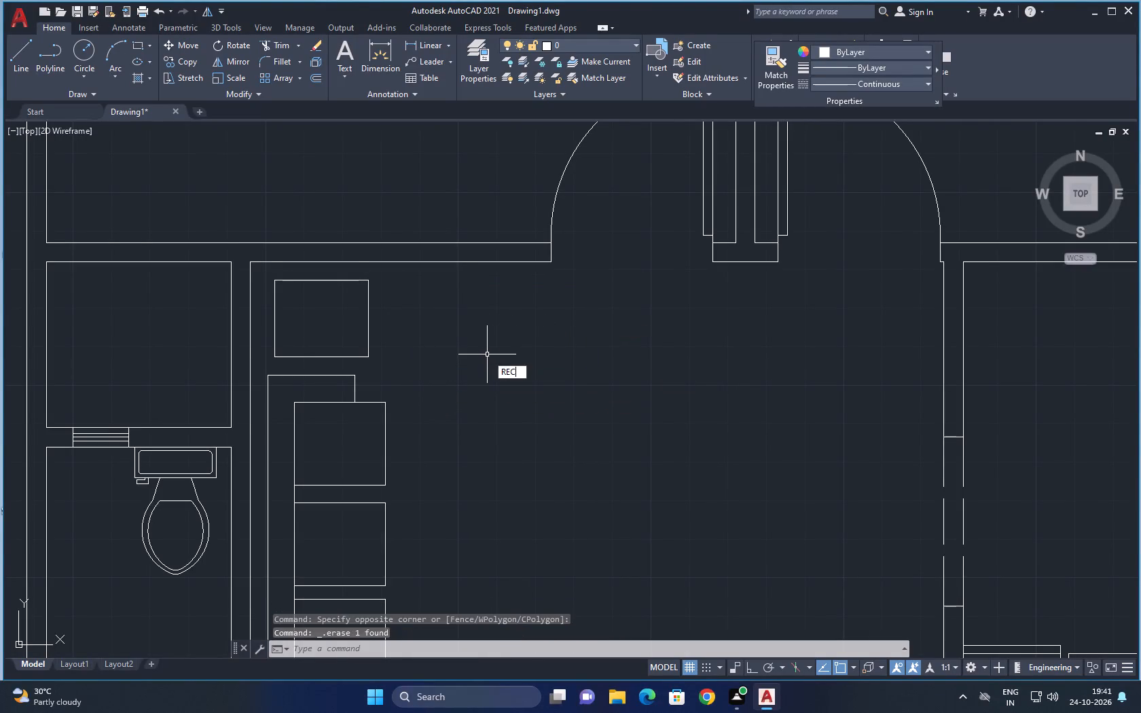
key("space")
left_click(402, 285)
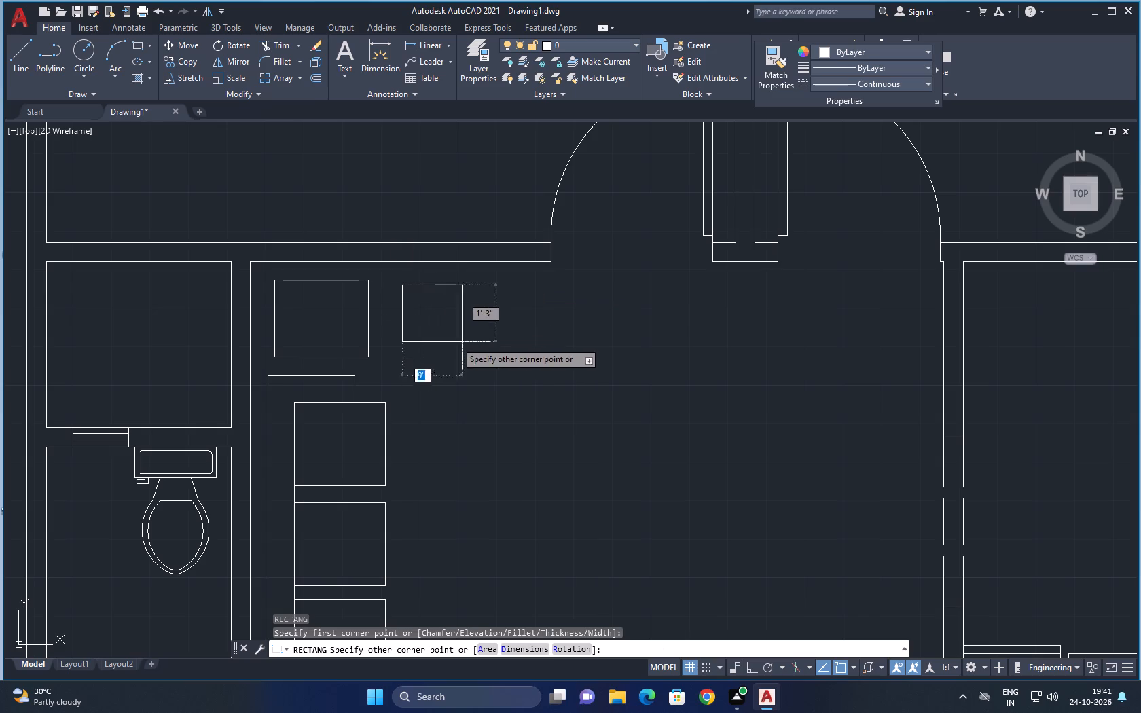
left_click(557, 361)
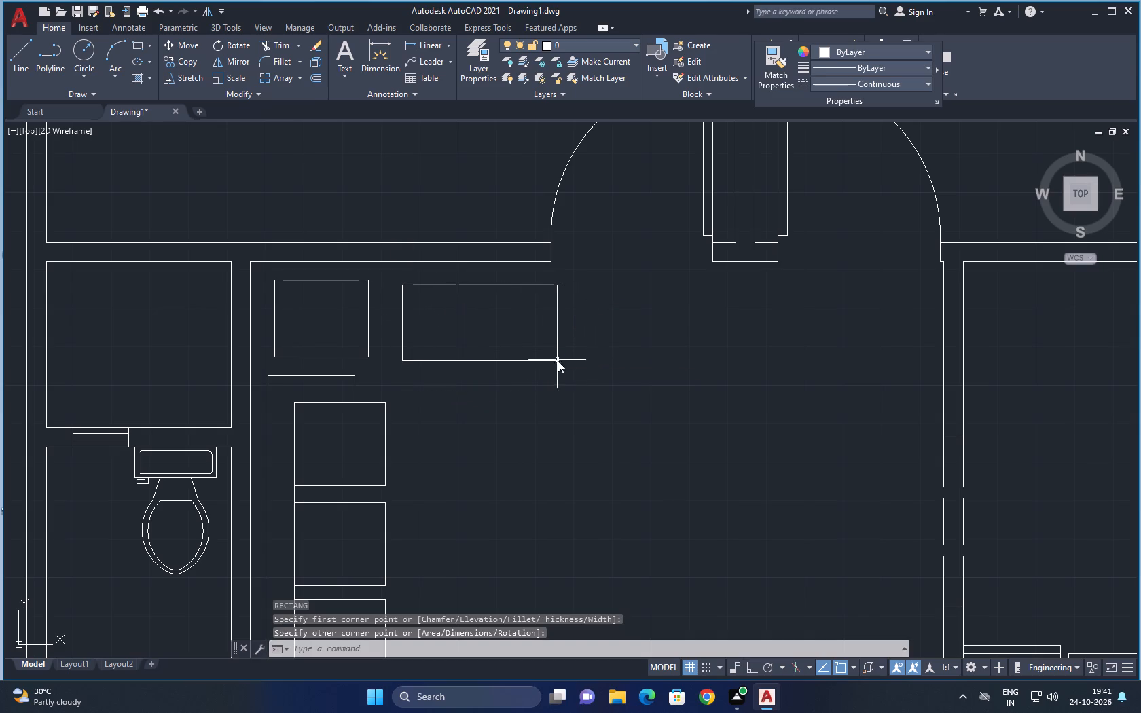
Draw a seat rectangle about 1'-4" by 1'-5" near the sofa outline's left end, projecting past its lower edge.
key("r")
key("e")
key("c")
key("space")
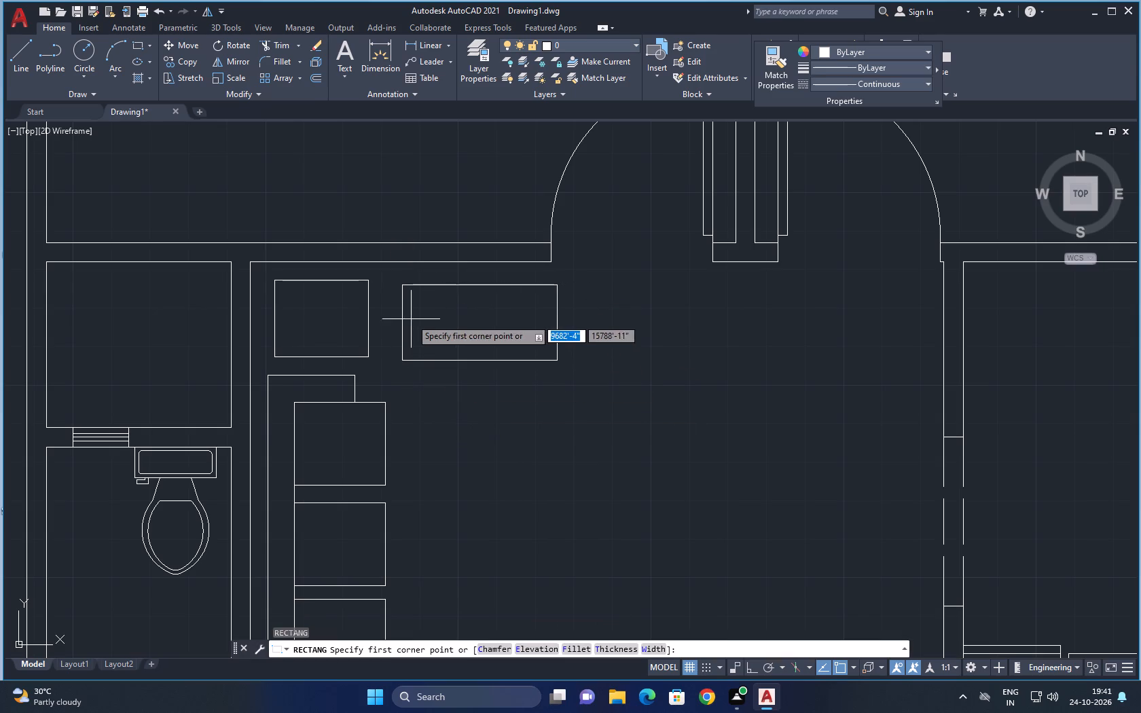
left_click(424, 309)
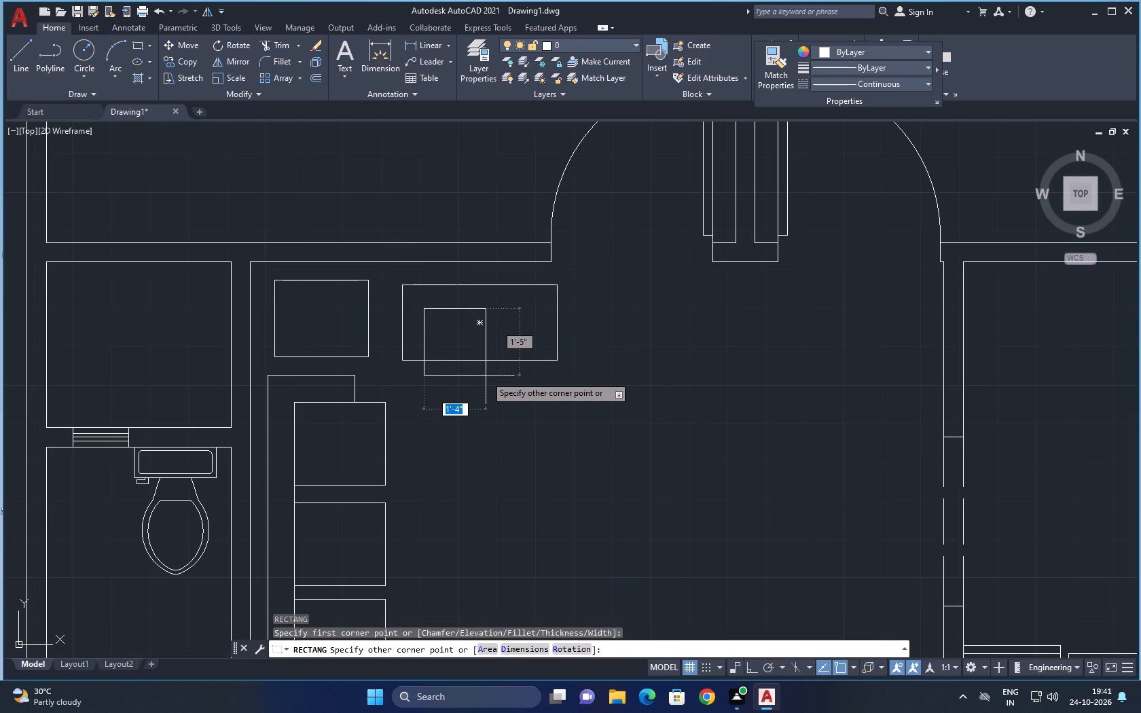
left_click(484, 379)
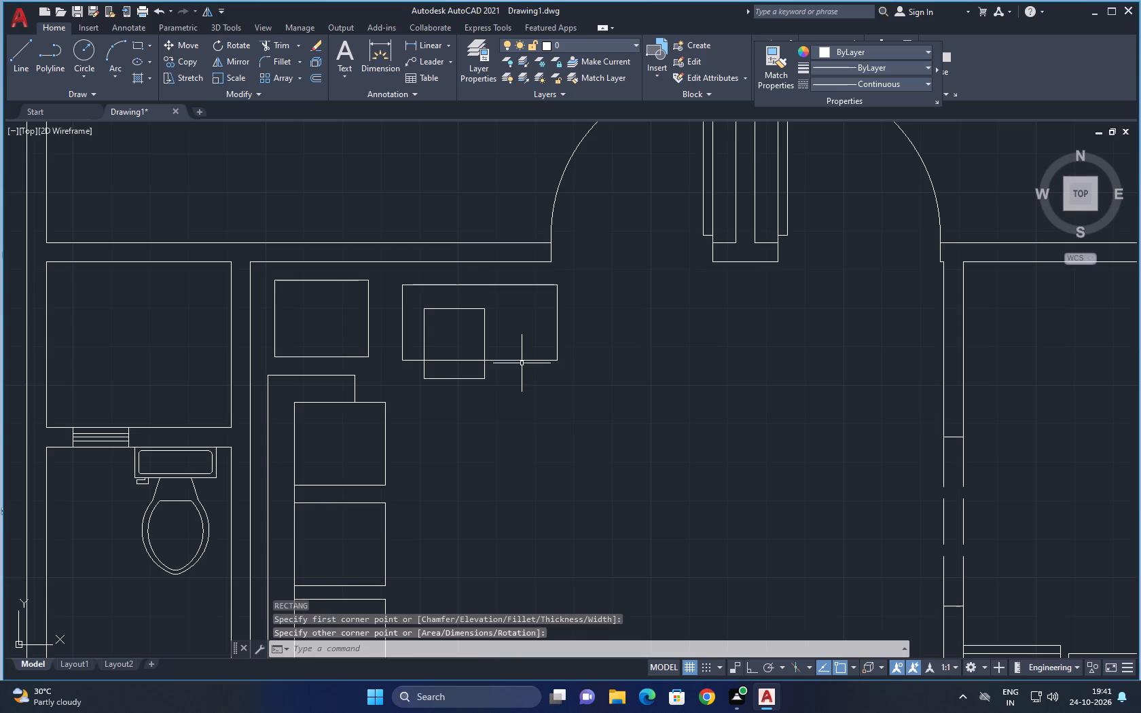
Copy the seat rectangle horizontally so the second seat lines up with the sofa outline's right edge.
left_click(501, 341)
left_click(467, 333)
key("c")
key("o")
key("p")
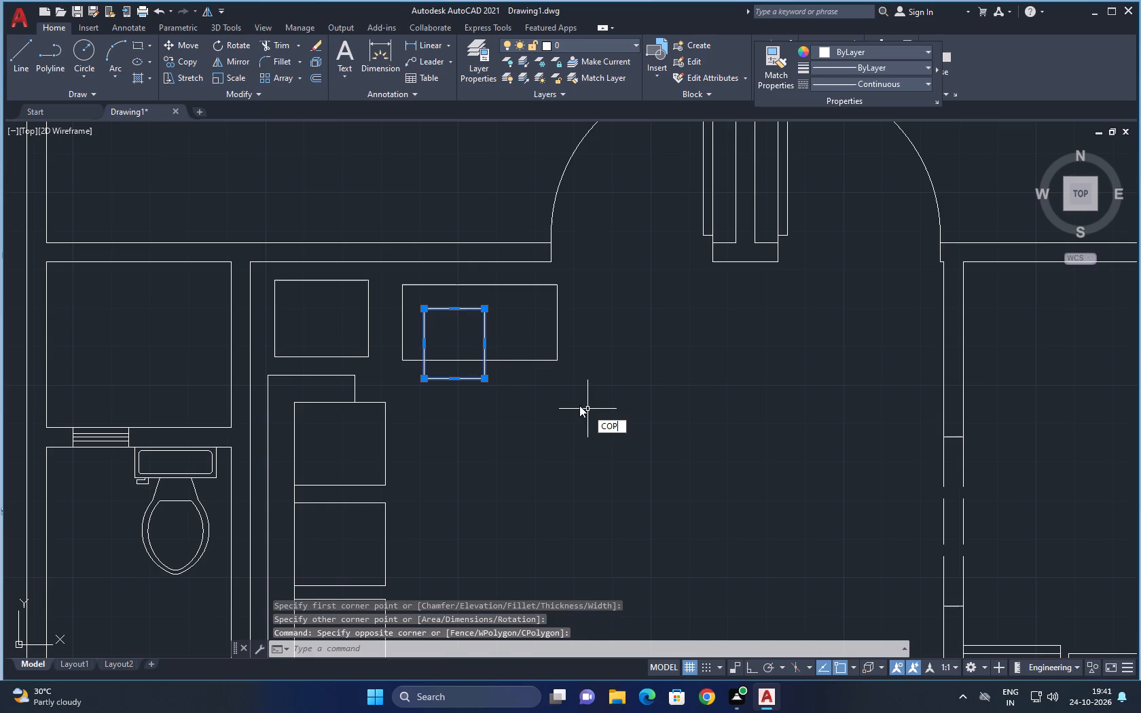
key("space")
left_click(484, 306)
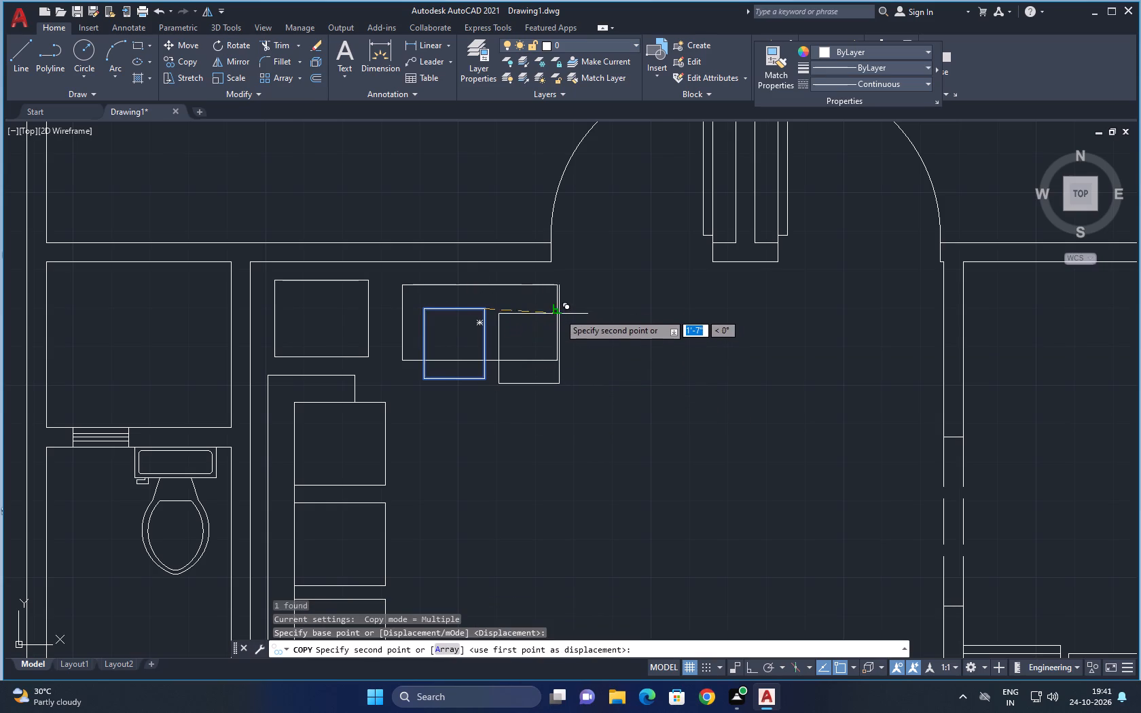
left_click(558, 309)
key("Escape")
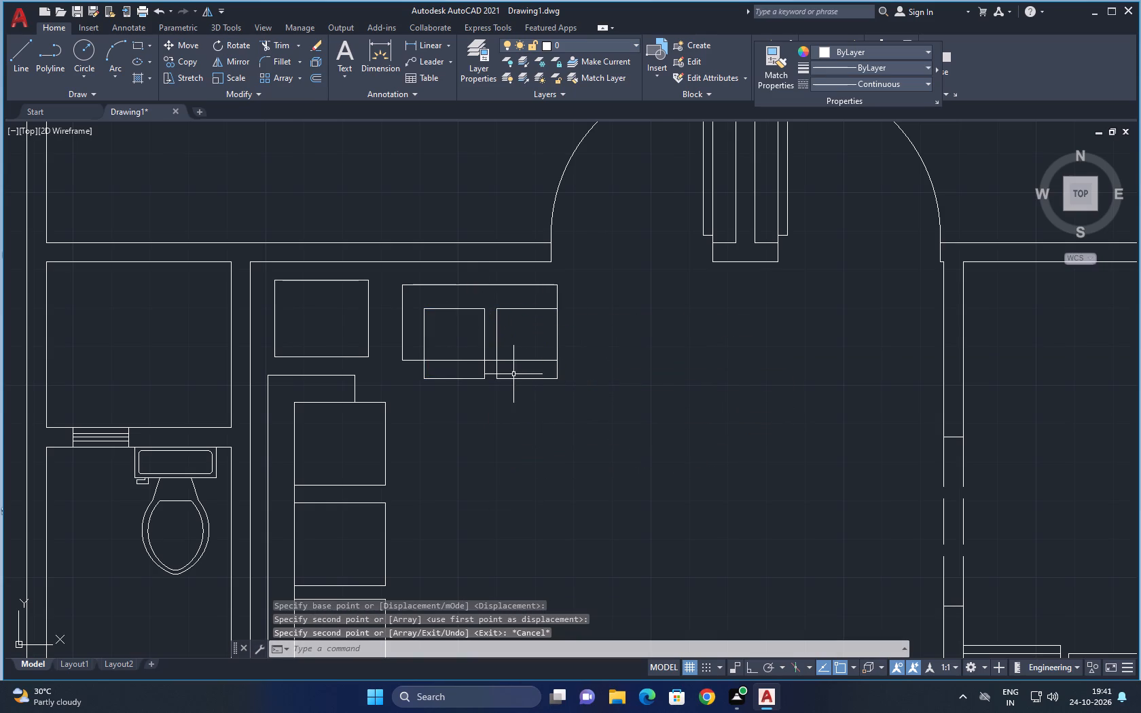
Move the left seat slightly toward the sofa outline's left edge, widening the gap between the two seats.
scroll(474, 376, "up", 2)
left_click(510, 387)
double_click(492, 380)
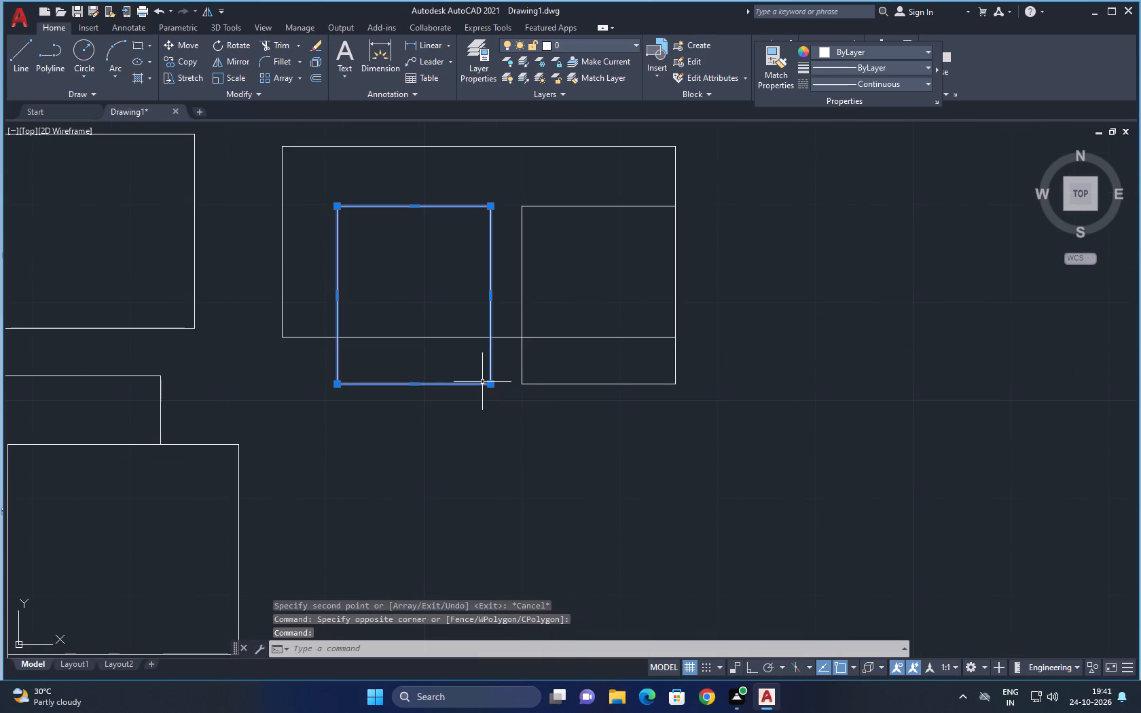
type("M")
key("space")
left_click(477, 384)
left_click(462, 384)
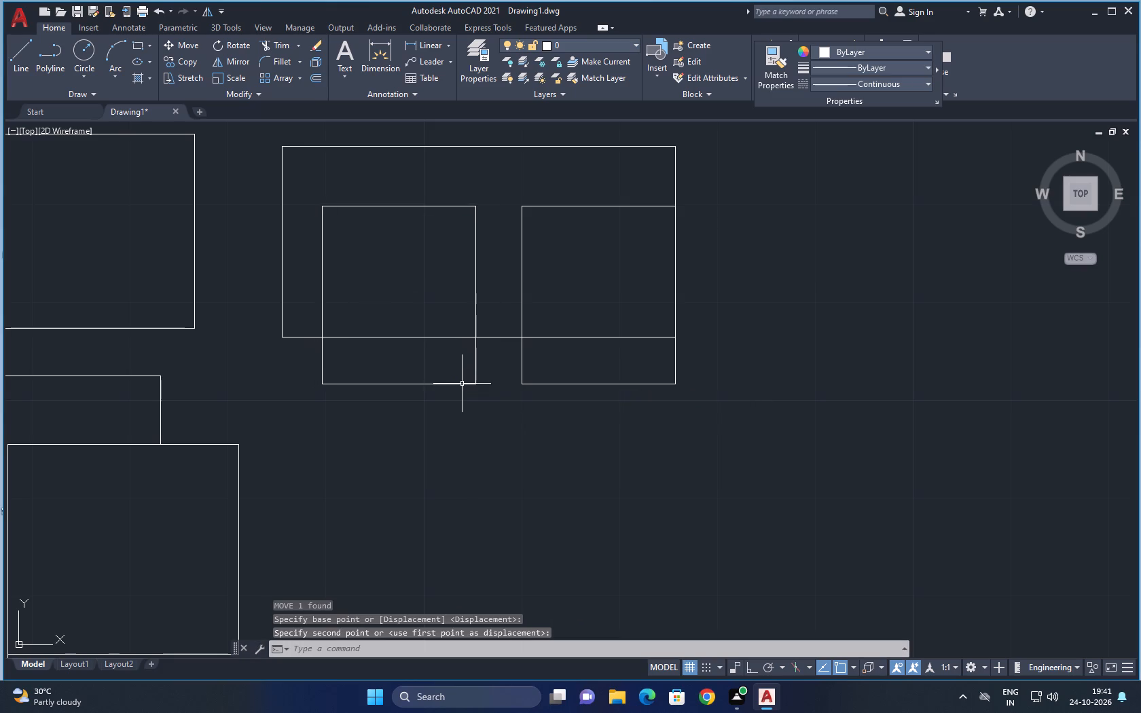
Trim the sofa outline's lower edge between the two seats and inside both seats.
middle_click_drag(493, 418, 472, 409)
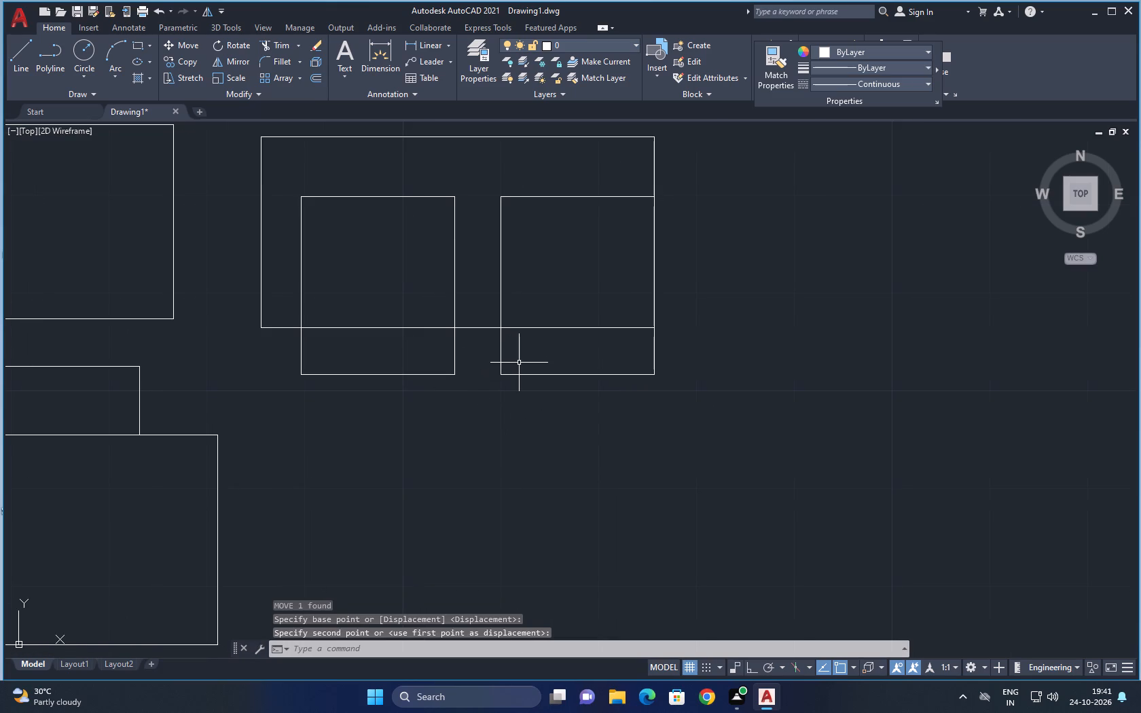
key("Escape")
type("TR")
key("space")
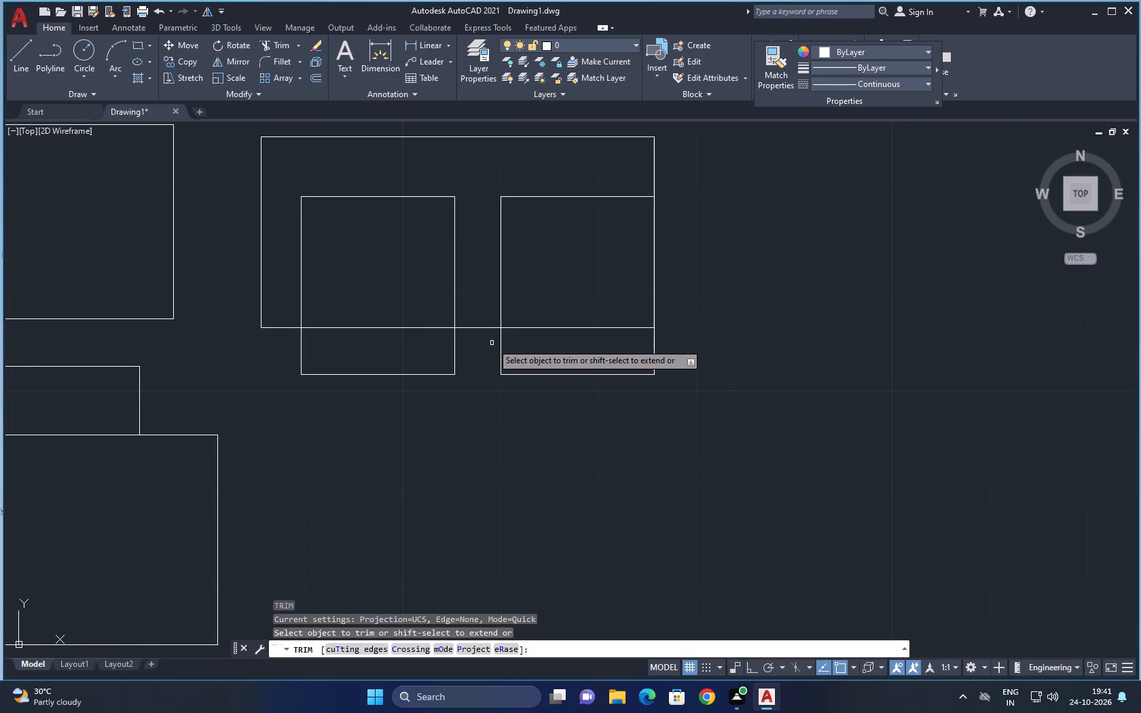
left_click(480, 345)
left_click(480, 323)
scroll(471, 369, "down", 2)
middle_click_drag(476, 408, 469, 384)
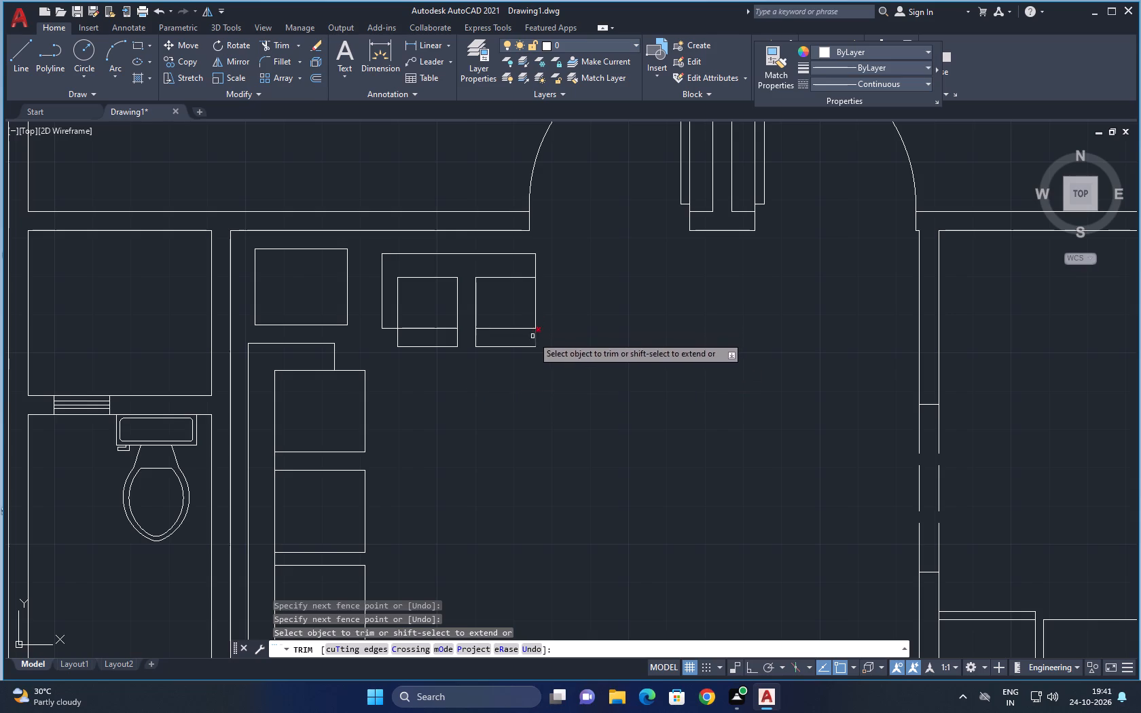
left_click(505, 337)
left_click(505, 324)
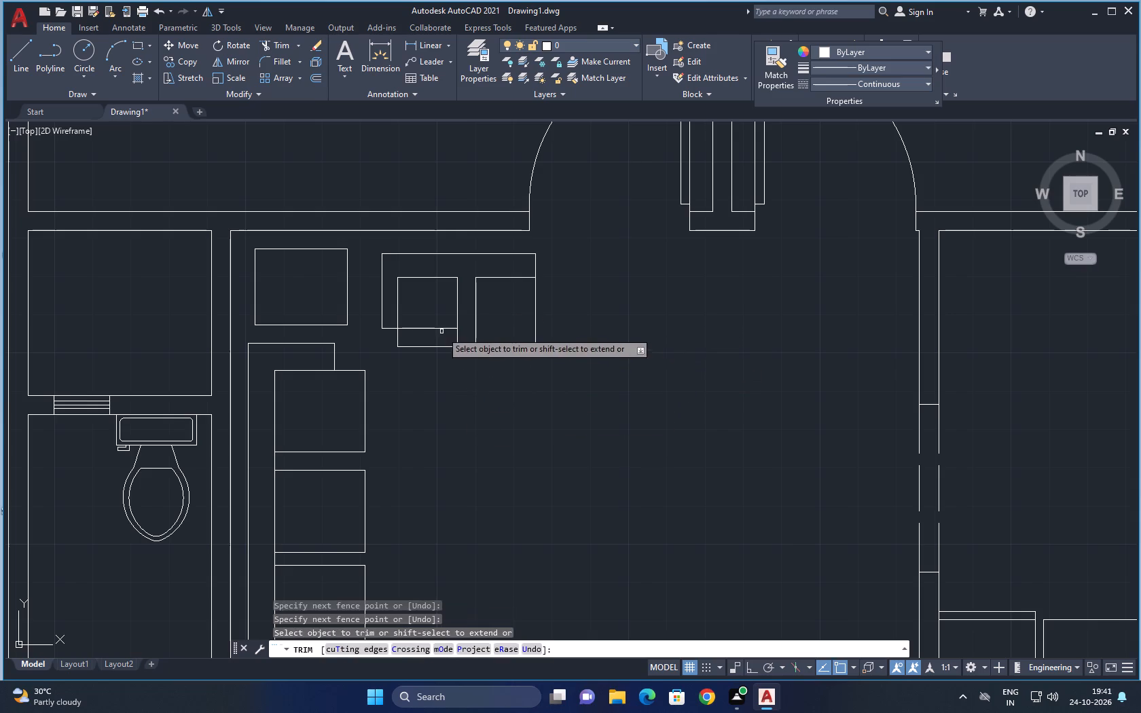
left_click(441, 331)
left_click(431, 318)
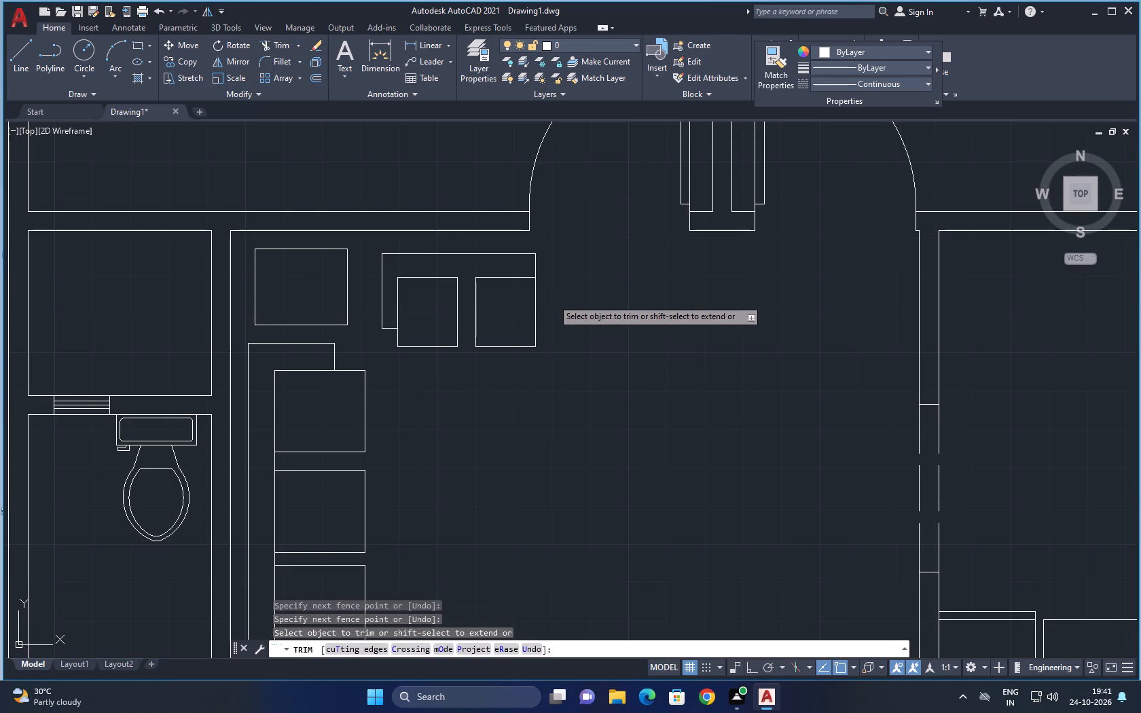
key("Escape")
Move the left seat slightly upward and to the left, toward the sofa back.
left_click(467, 335)
left_click(446, 324)
key("m")
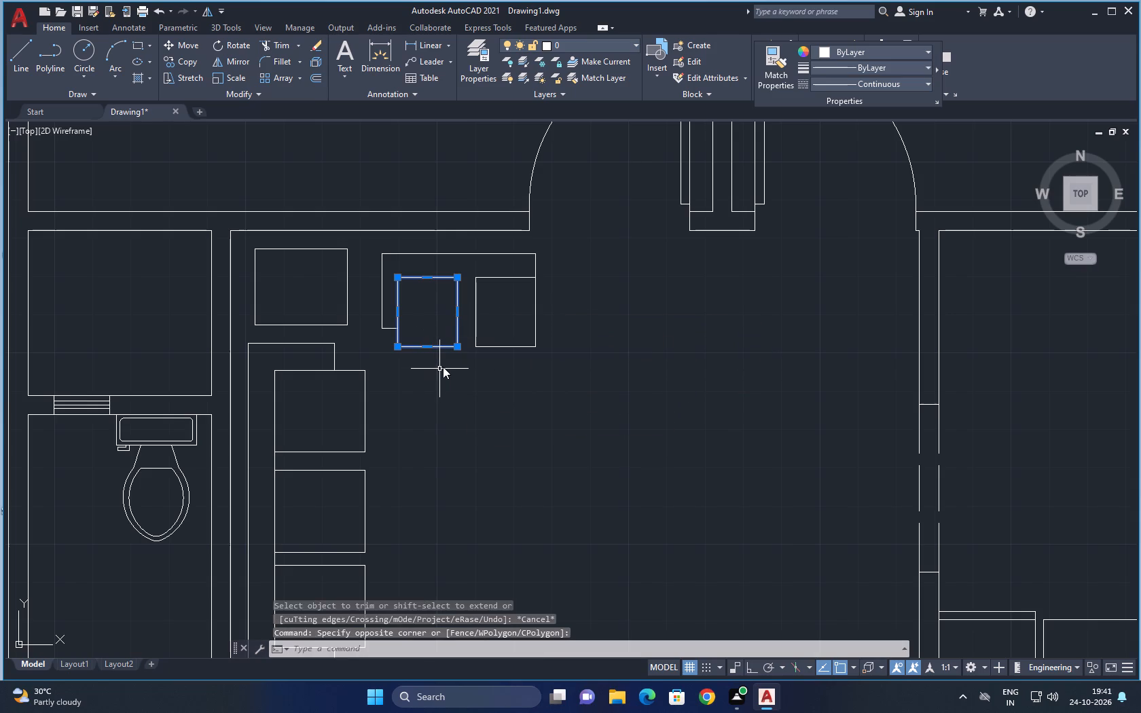
key("space")
scroll(435, 353, "up", 1)
left_click(435, 351)
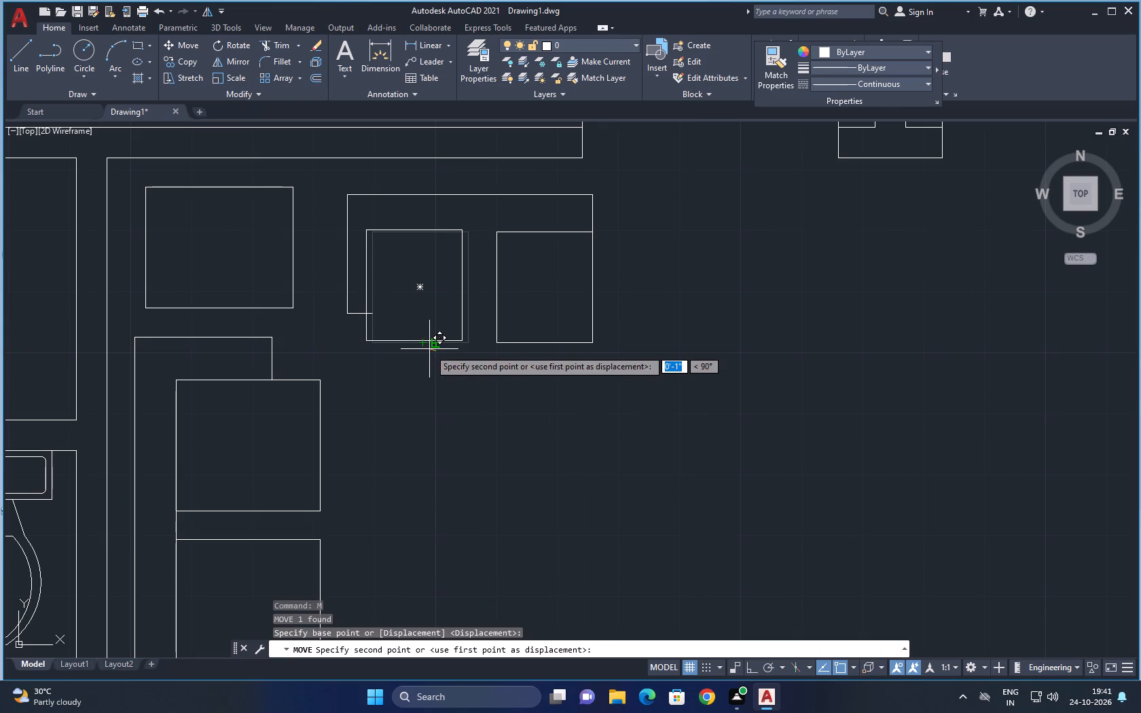
left_click(429, 348)
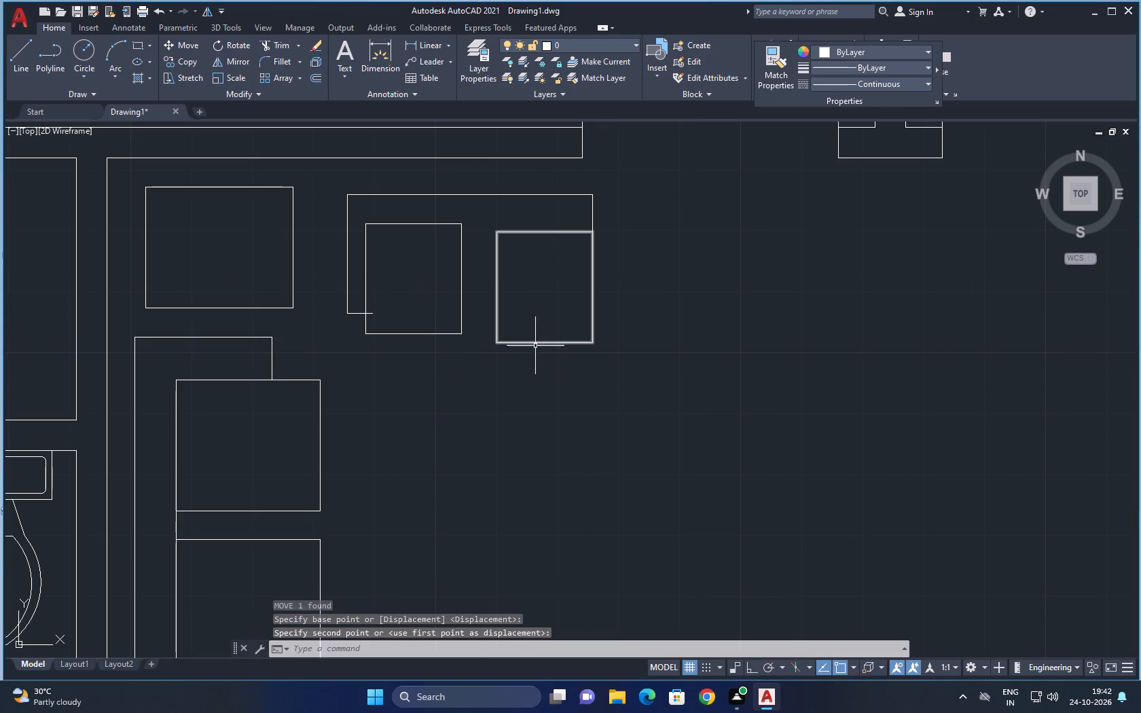
Move the right seat up and left, level with the left seat and clear of the outline's right edge.
left_click(536, 347)
left_click(528, 342)
type("M")
key("space")
left_click(539, 338)
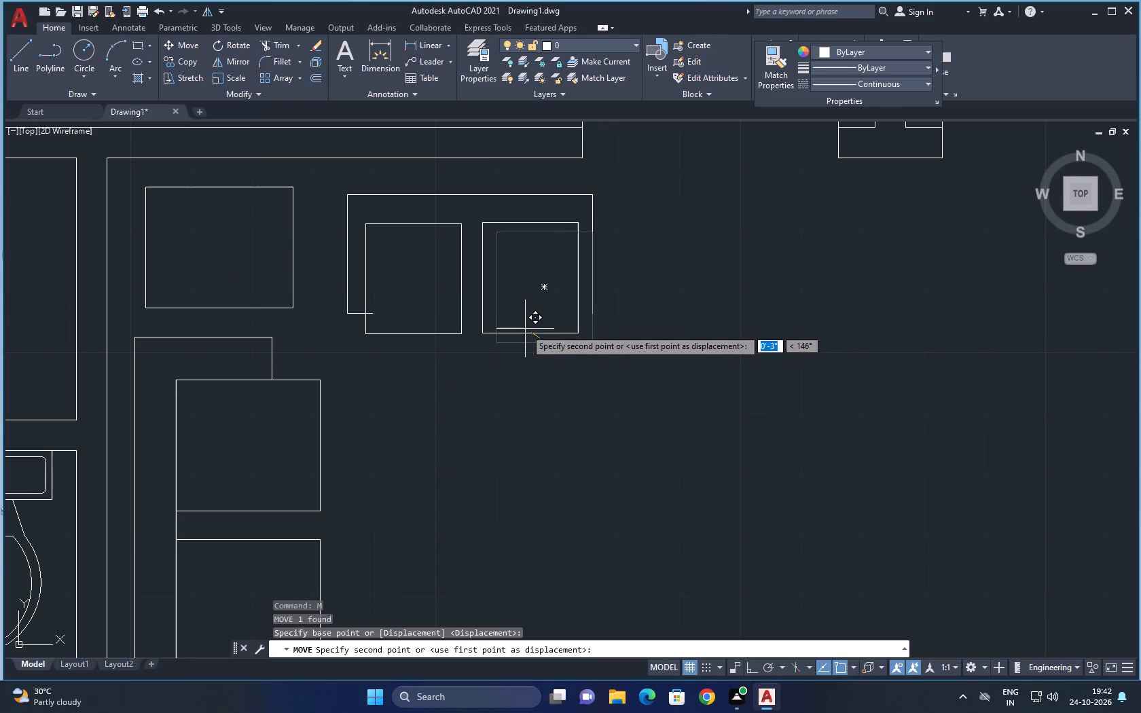
left_click(525, 329)
key("Escape")
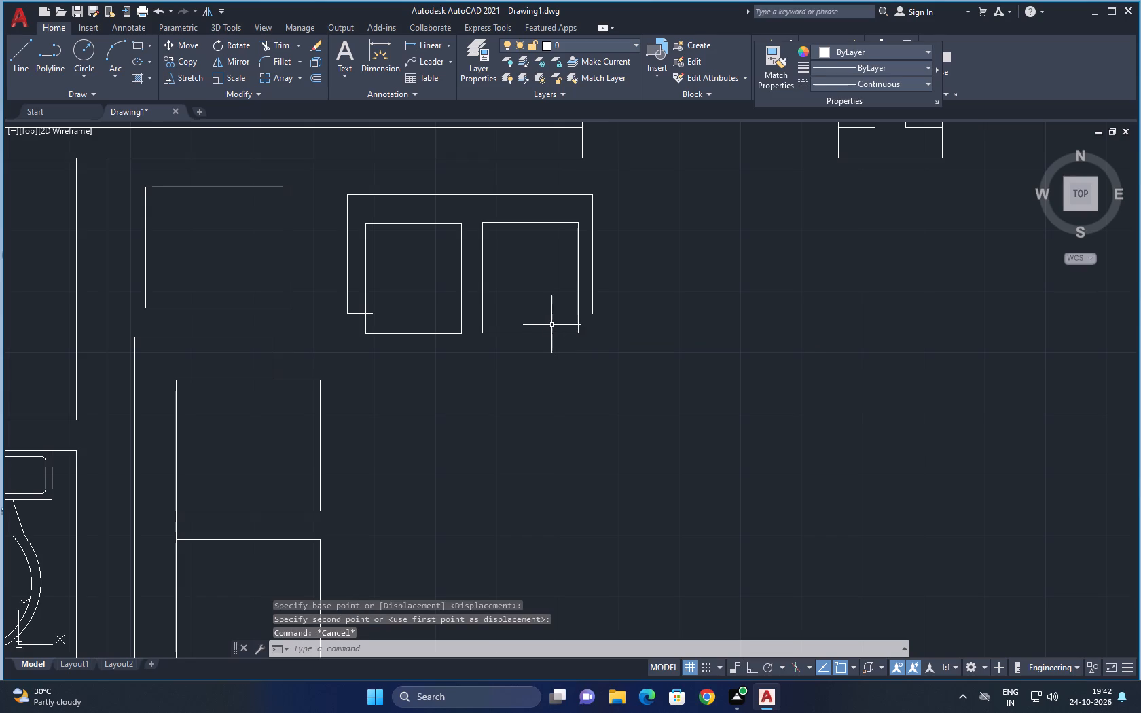
Extend the two-seat sofa outline's open lower edge across both seats to its far side edge.
key("w")
key("Escape")
type("EX")
key("space")
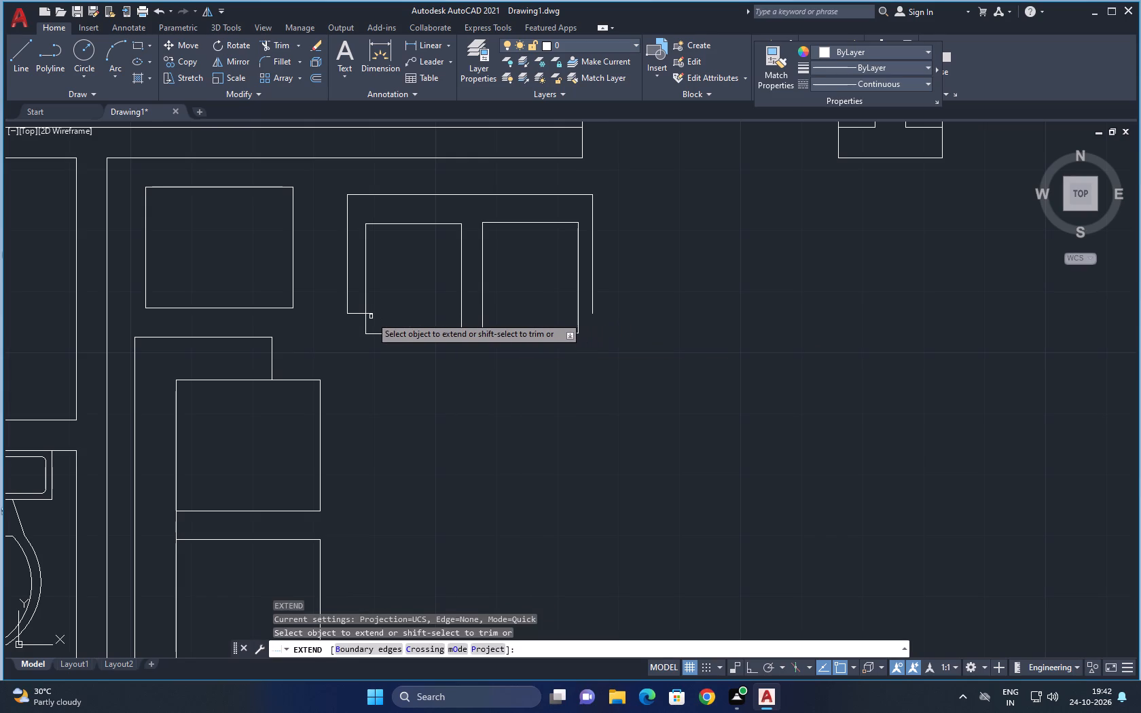
left_click(369, 313)
left_click(425, 314)
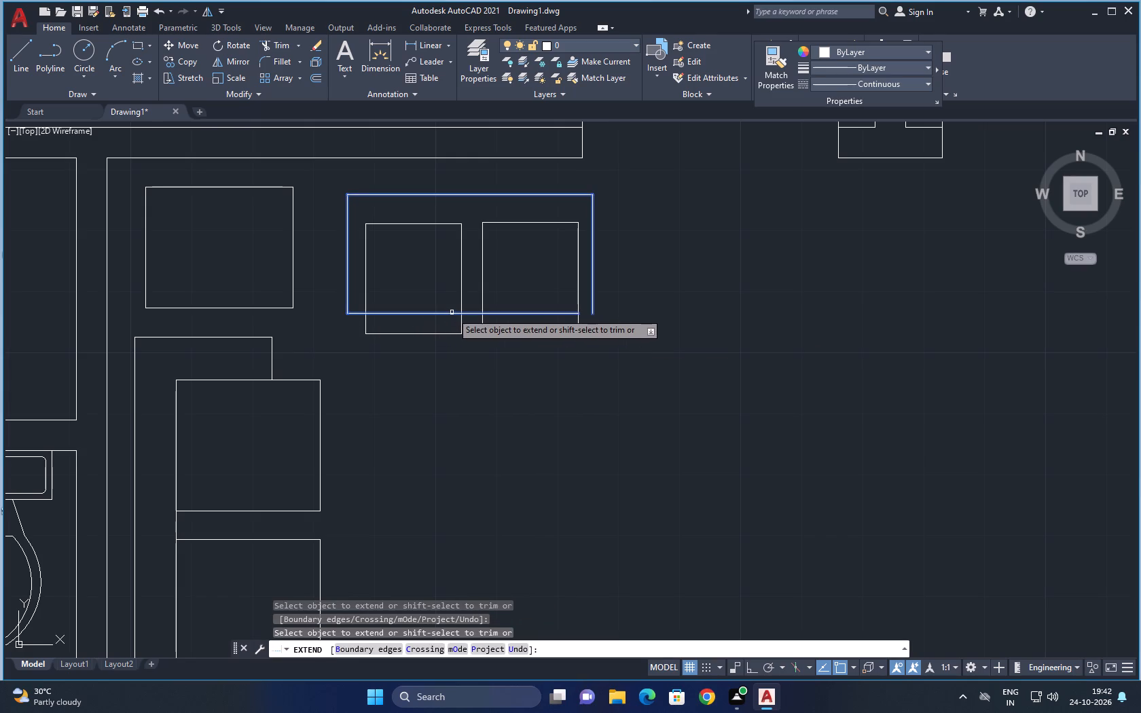
left_click(452, 312)
left_click(531, 314)
key("Escape")
Trim the two-seat sofa outline's lower edge inside both seats and in the gap between them.
key("t")
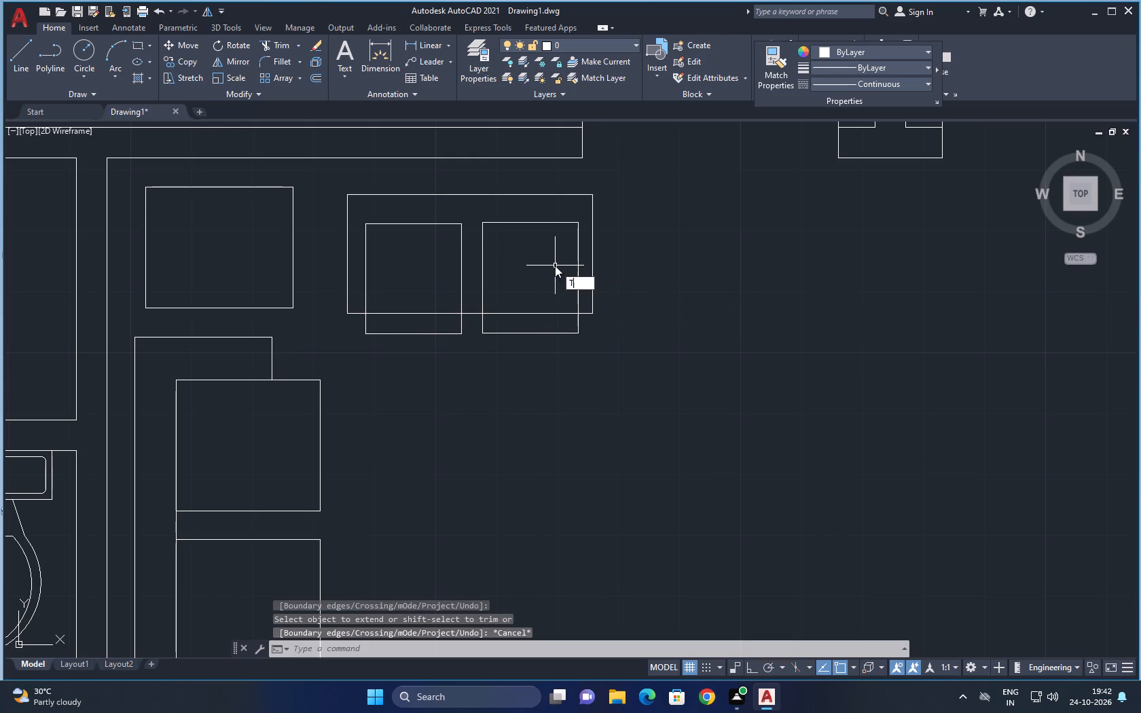
key("r")
key("space")
left_click_drag(543, 301, 541, 308)
left_click(535, 318)
left_click(416, 324)
left_click(408, 303)
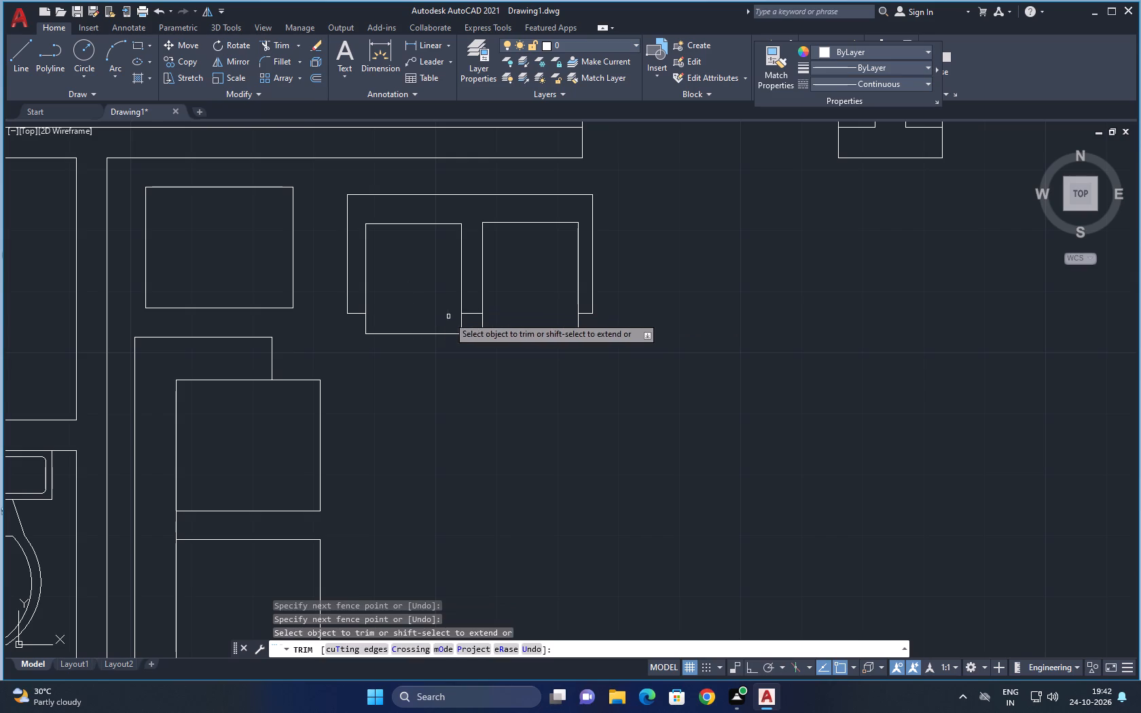
left_click(474, 316)
left_click(473, 310)
key("Escape")
Draw a rectangular coffee table about 1'-11" by 4' in front of the three-seat sofa in the living room.
scroll(562, 315, "down", 2)
middle_click_drag(600, 335, 544, 291)
scroll(567, 273, "down", 1)
middle_click_drag(565, 323, 525, 317)
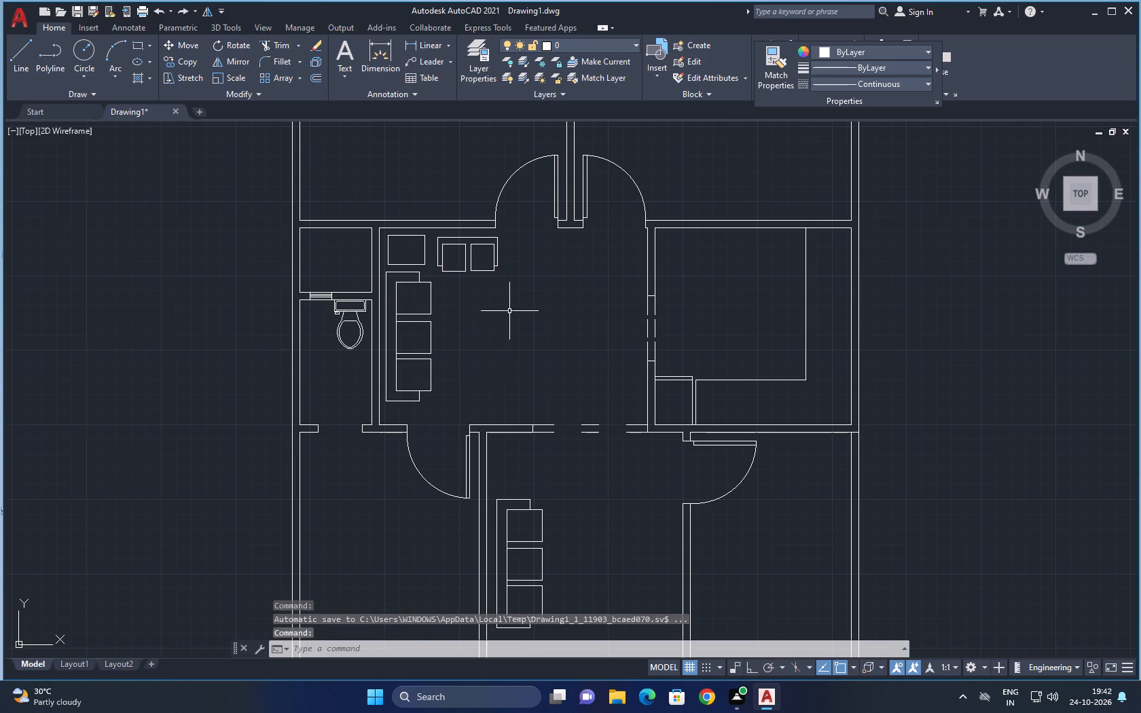
type("REC")
key("space")
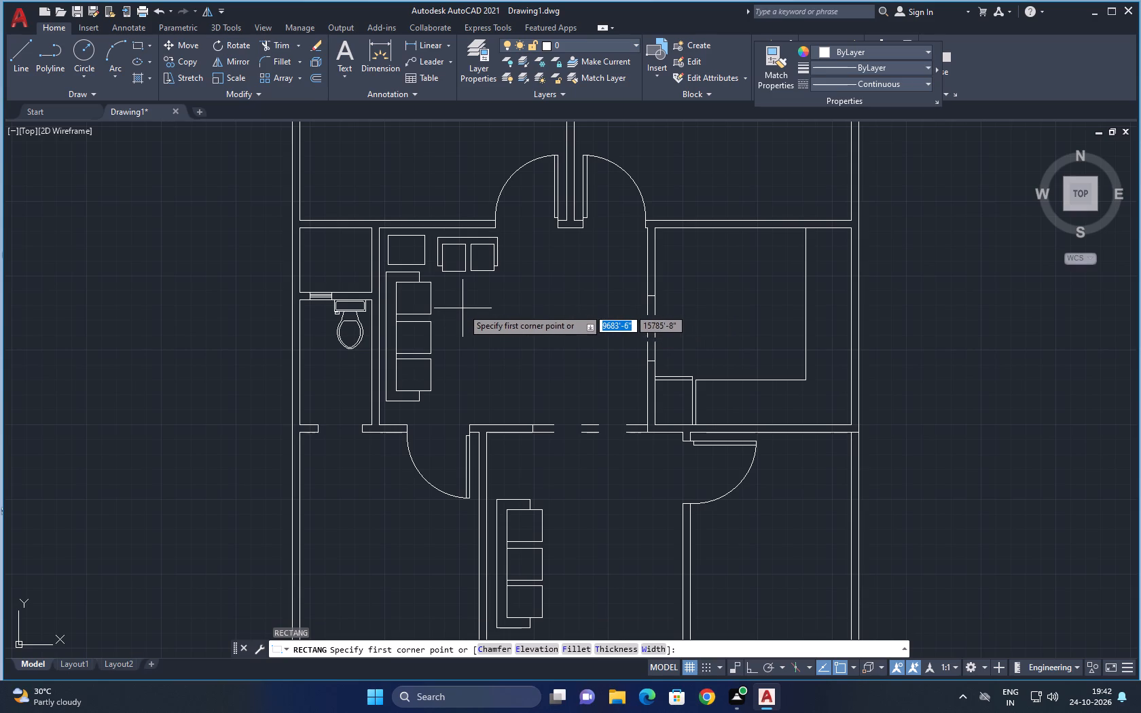
left_click(456, 306)
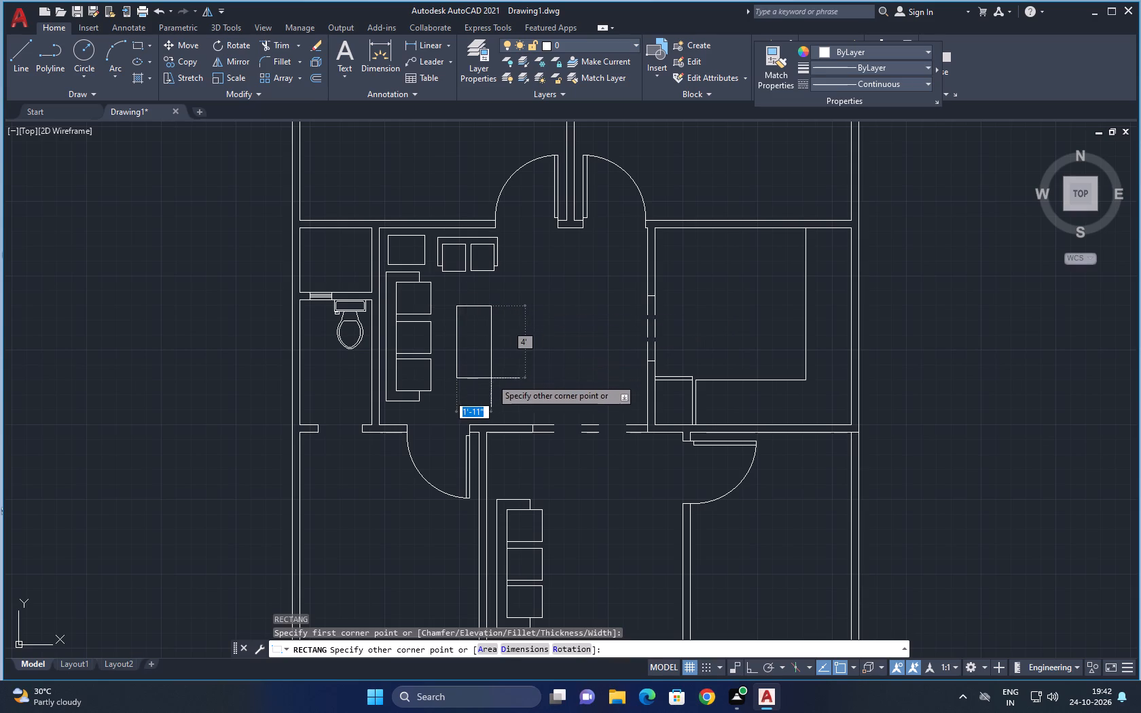
left_click(491, 381)
Draw a rectangular dining table about 3'-3" by 5' between the coffee table and the kitchen wall.
scroll(571, 357, "down", 1)
middle_click_drag(568, 367, 512, 367)
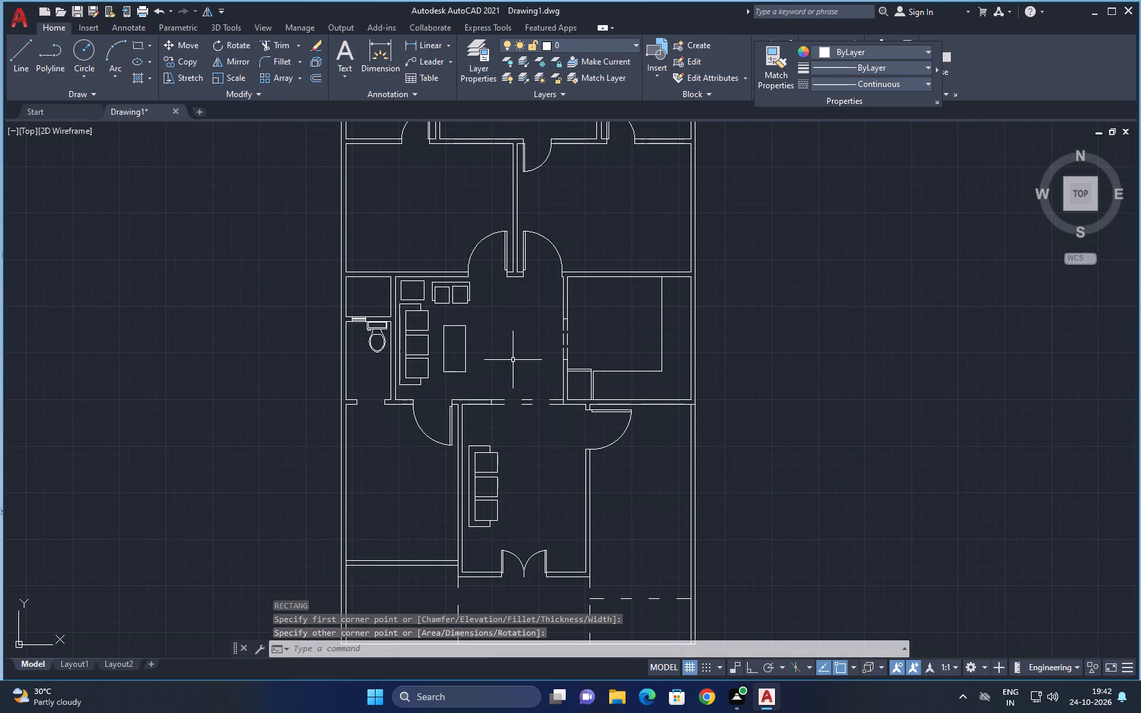
type("REC")
key("space")
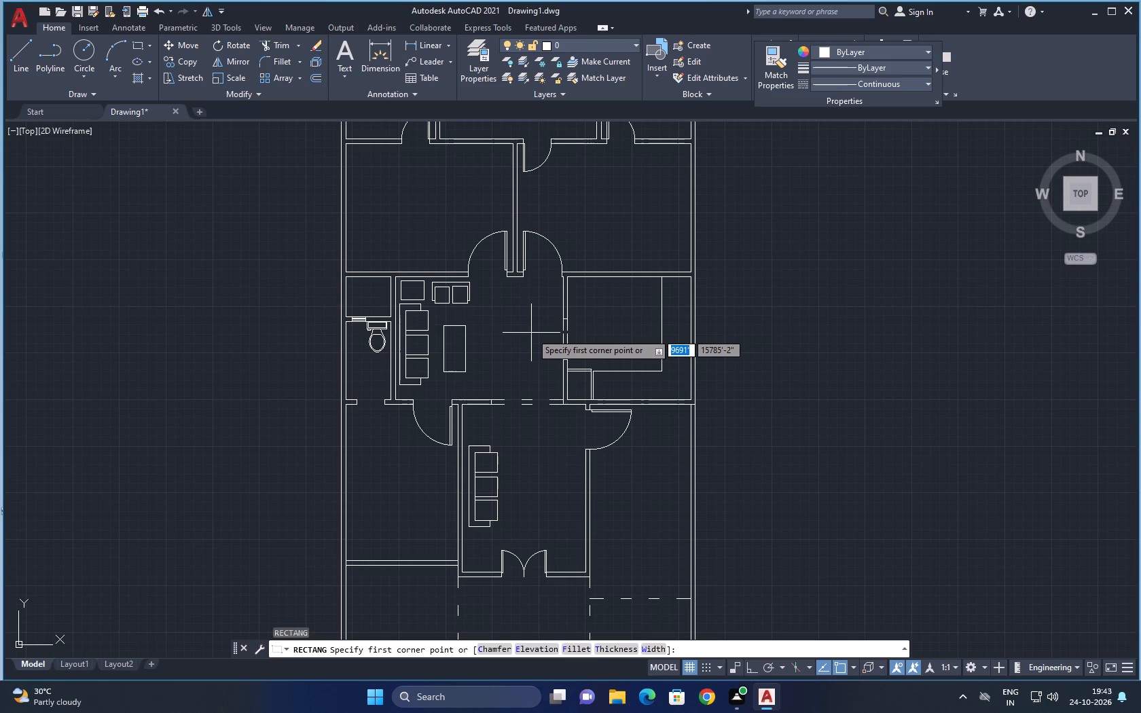
middle_click_drag(488, 319, 481, 340)
scroll(501, 350, "down", 1)
middle_click_drag(501, 350, 497, 372)
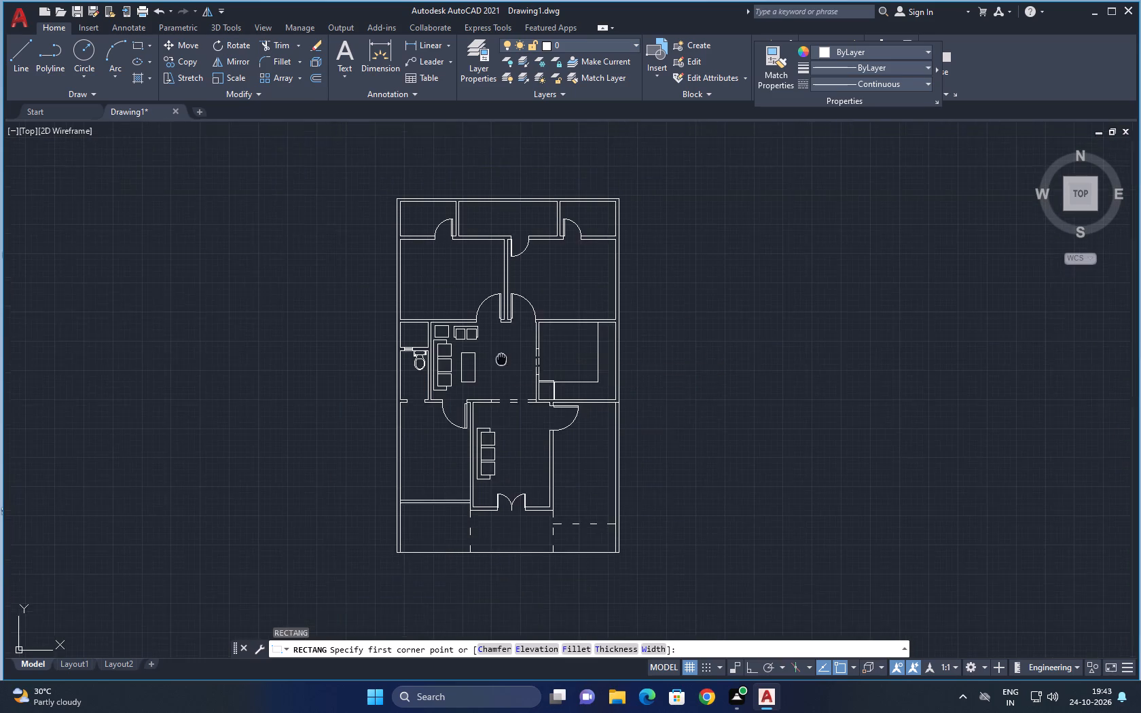
middle_click_drag(497, 372, 493, 382)
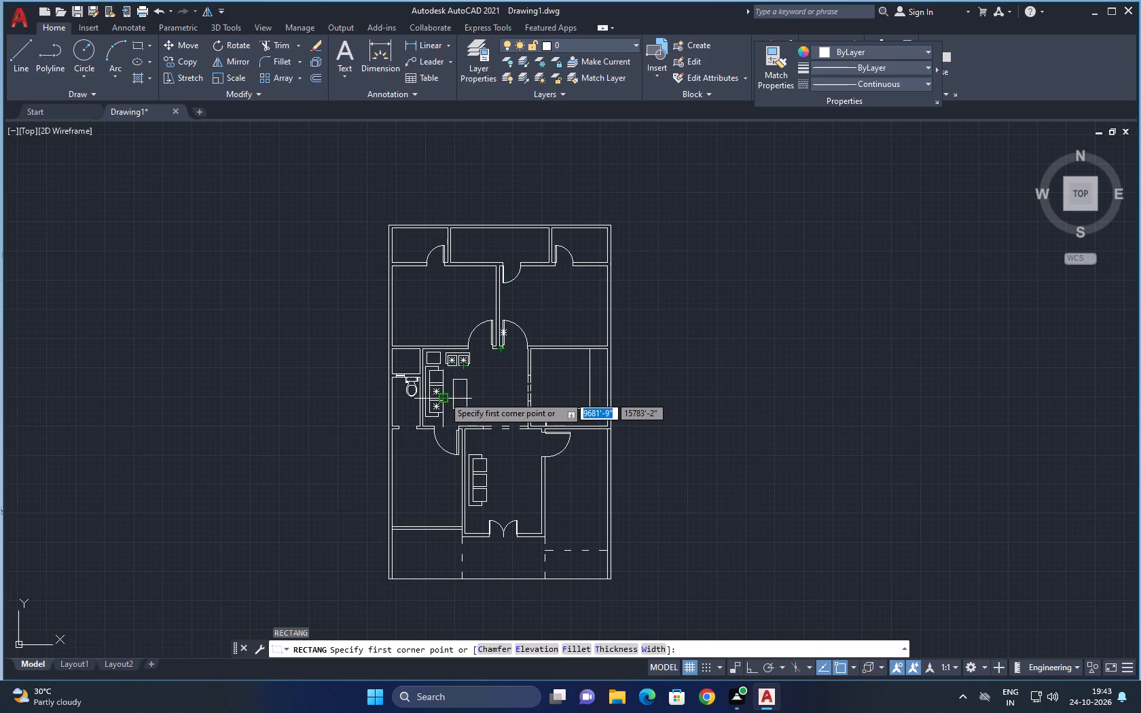
scroll(503, 382, "up", 2)
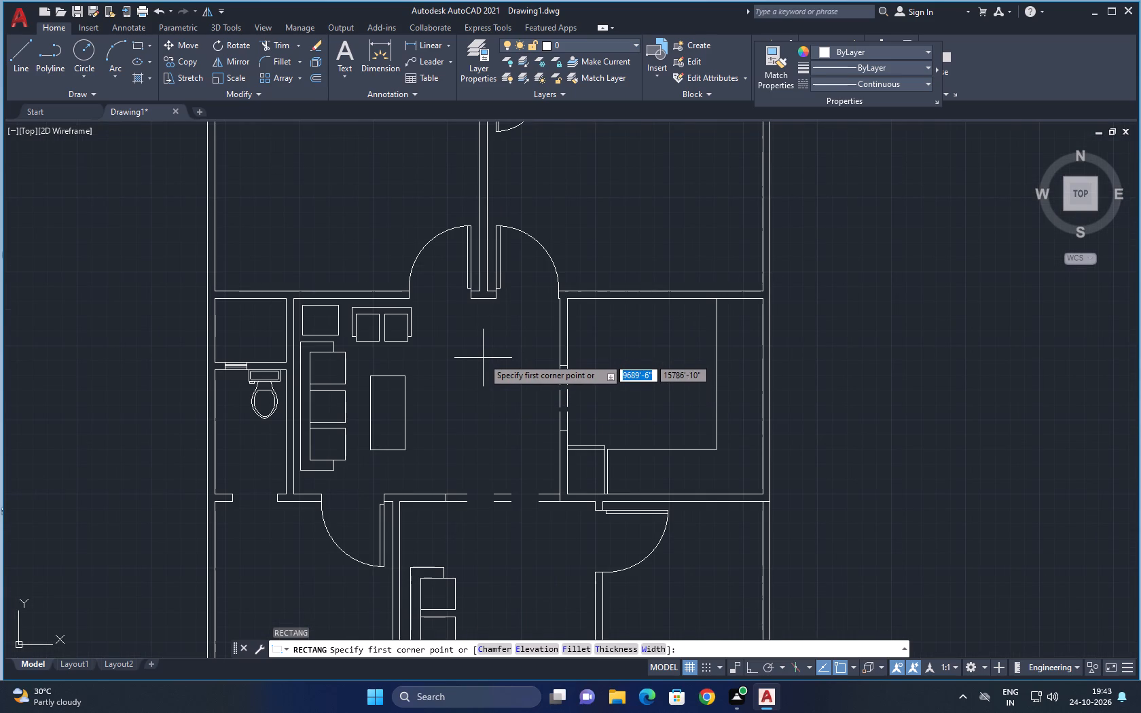
left_click(471, 365)
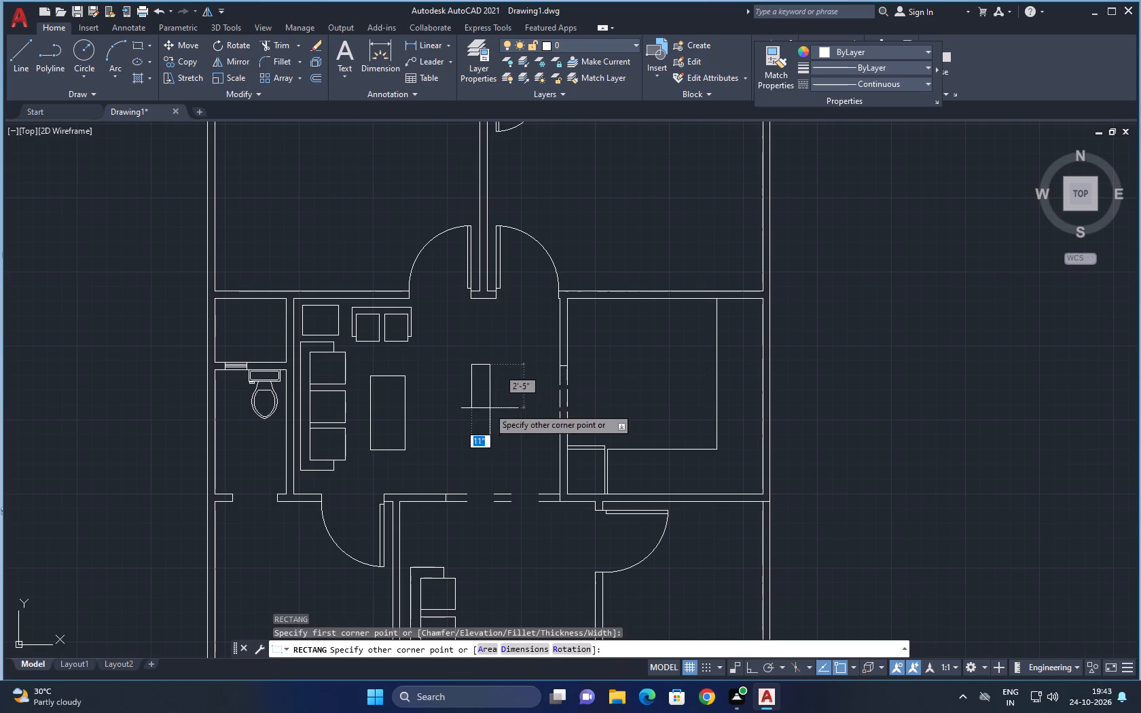
left_click(532, 459)
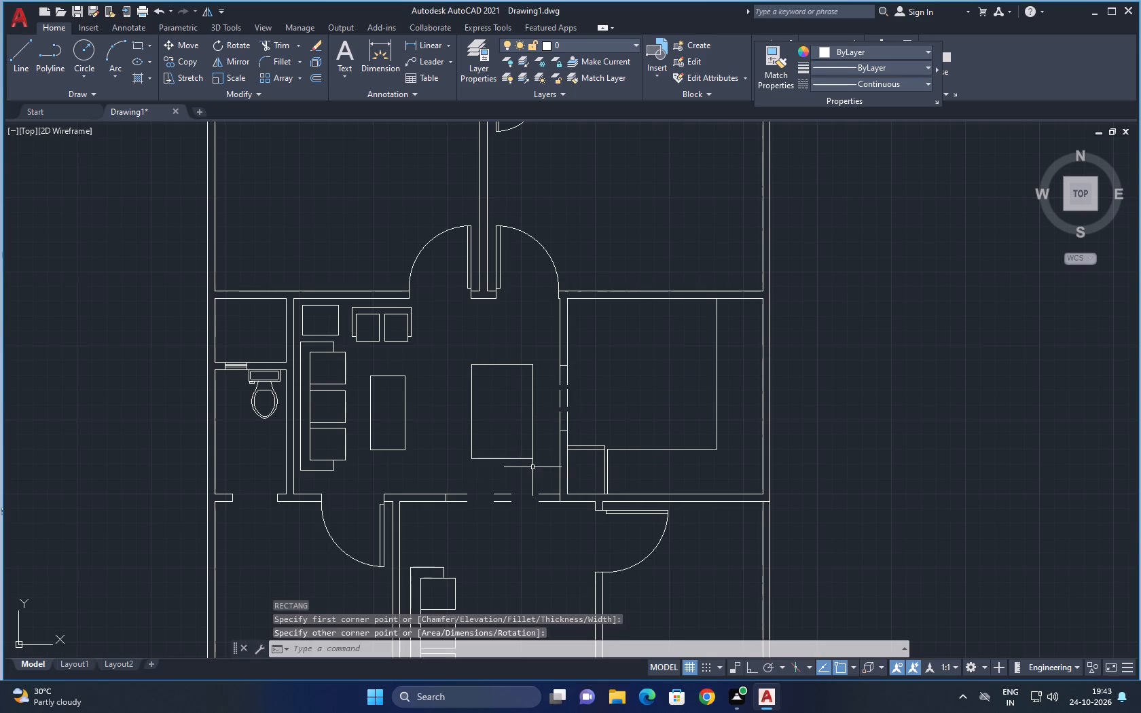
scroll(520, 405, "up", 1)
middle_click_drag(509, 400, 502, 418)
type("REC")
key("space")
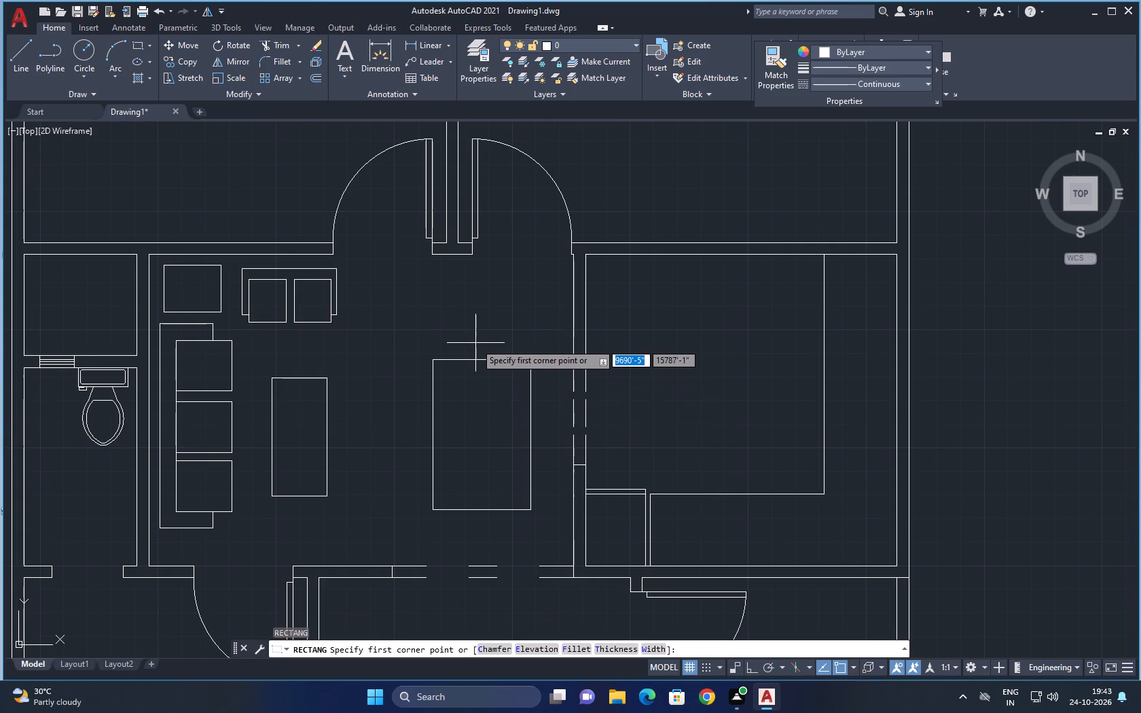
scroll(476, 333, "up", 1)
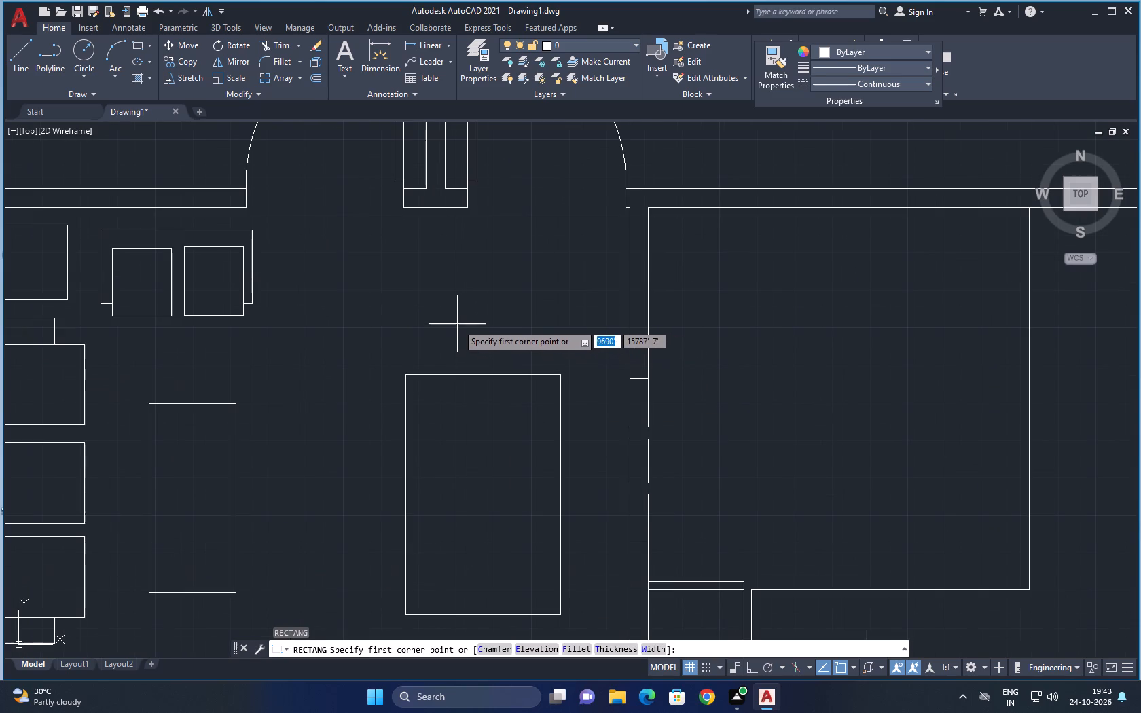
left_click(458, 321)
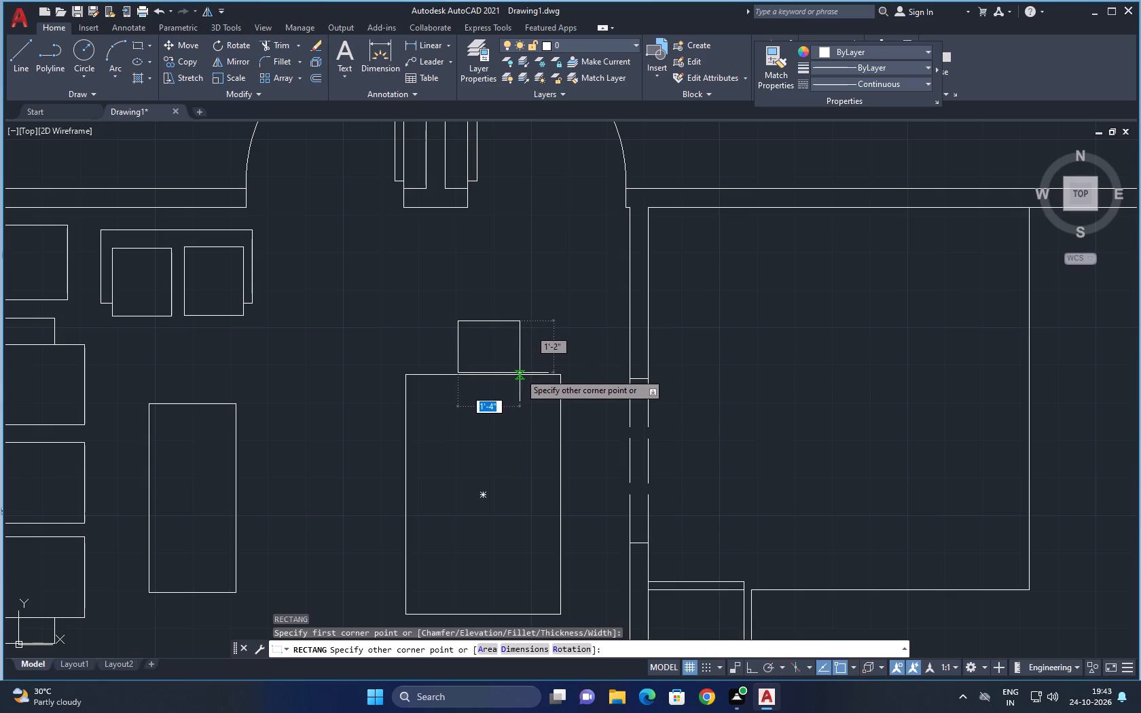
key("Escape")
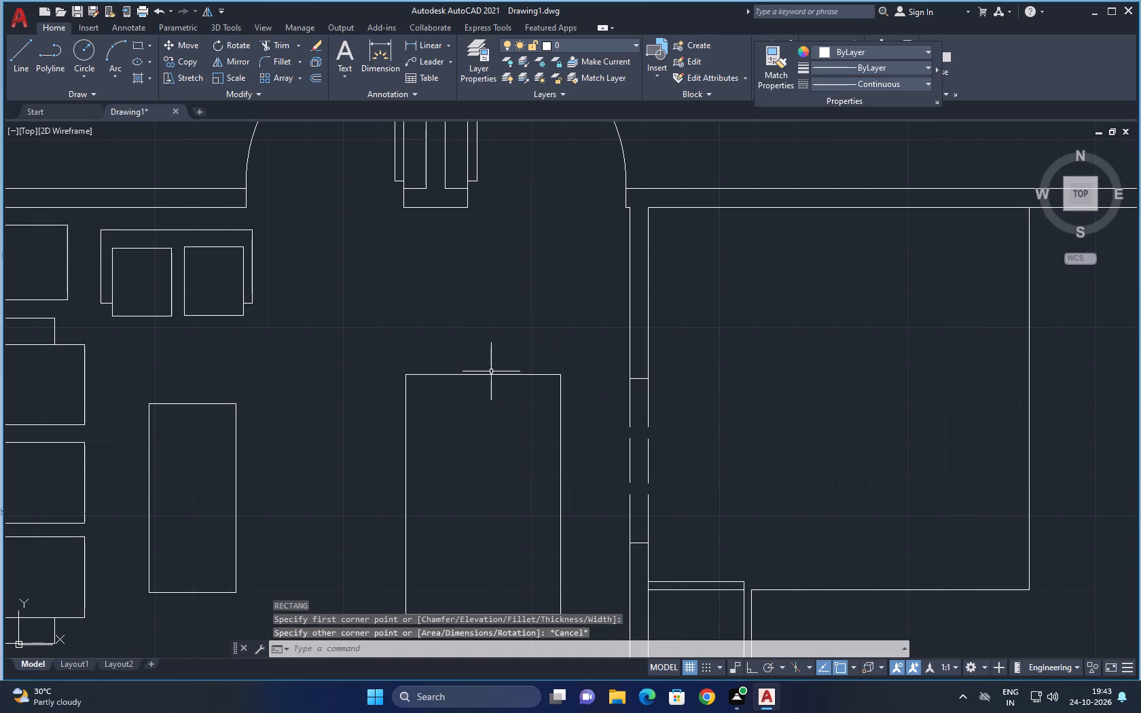
Draw a small, roughly square chair rectangle centred on the dining table's upper edge, with its base touching the table.
key("r")
type("EC")
key("space")
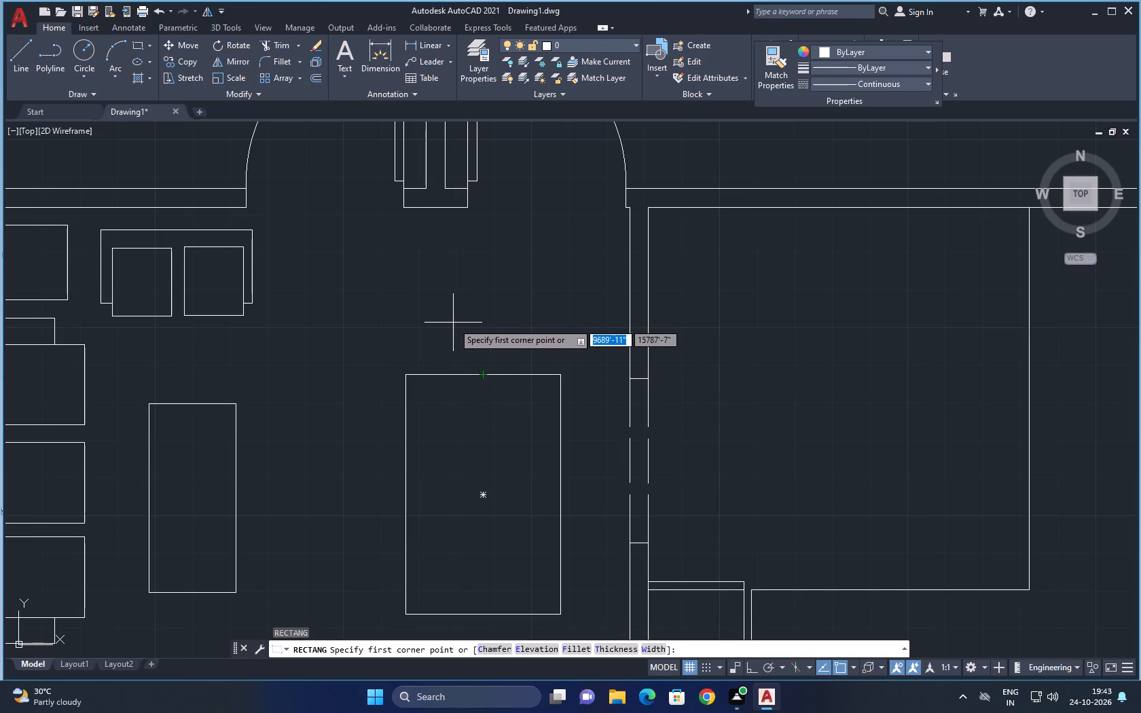
left_click(453, 323)
left_click(504, 375)
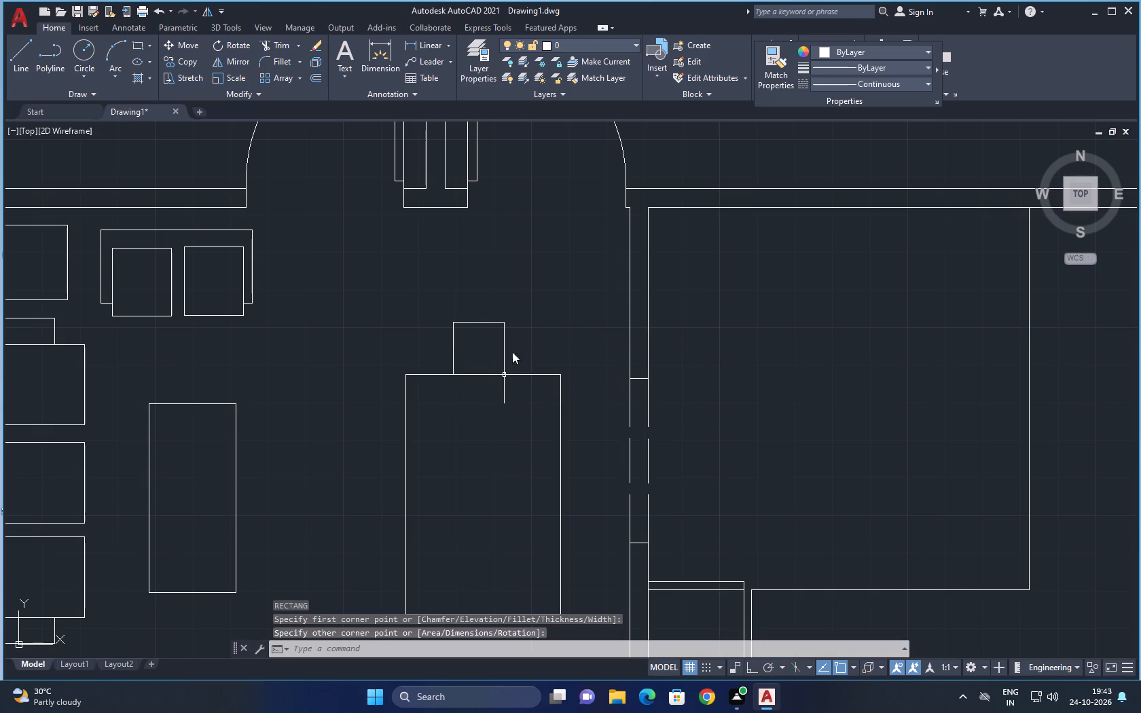
Draw a horizontal line across the chair just below its top edge to mark the backrest.
key("l")
key("space")
scroll(460, 327, "up", 2)
left_click(437, 342)
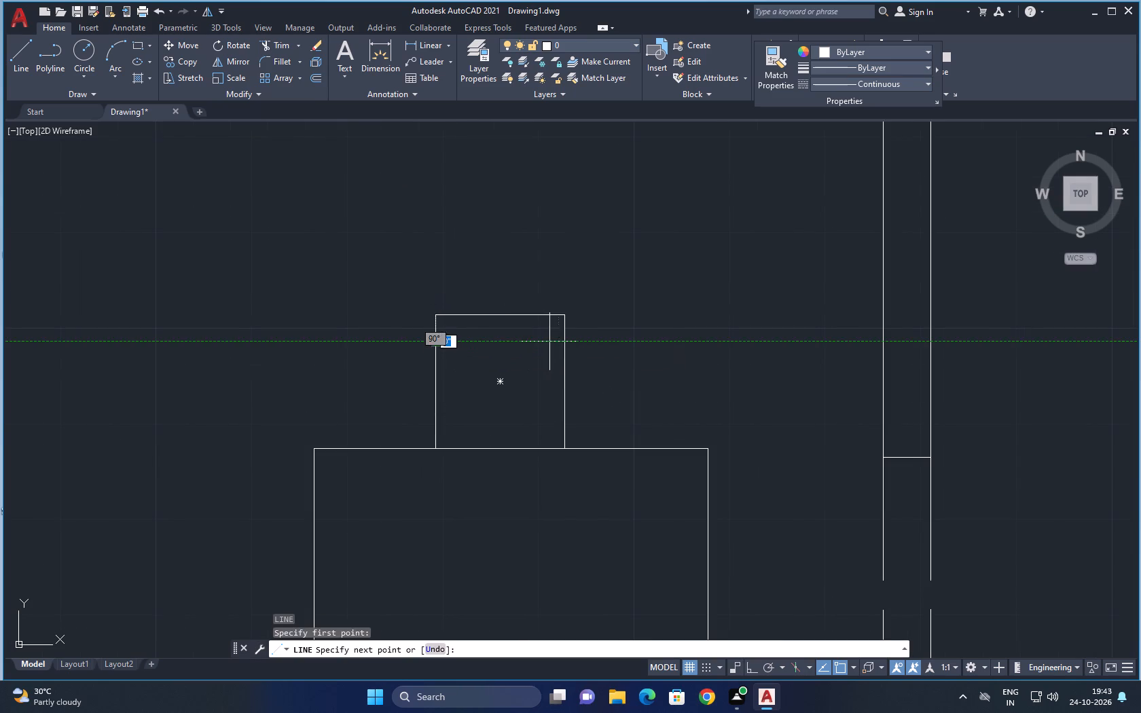
left_click(564, 341)
key("Escape")
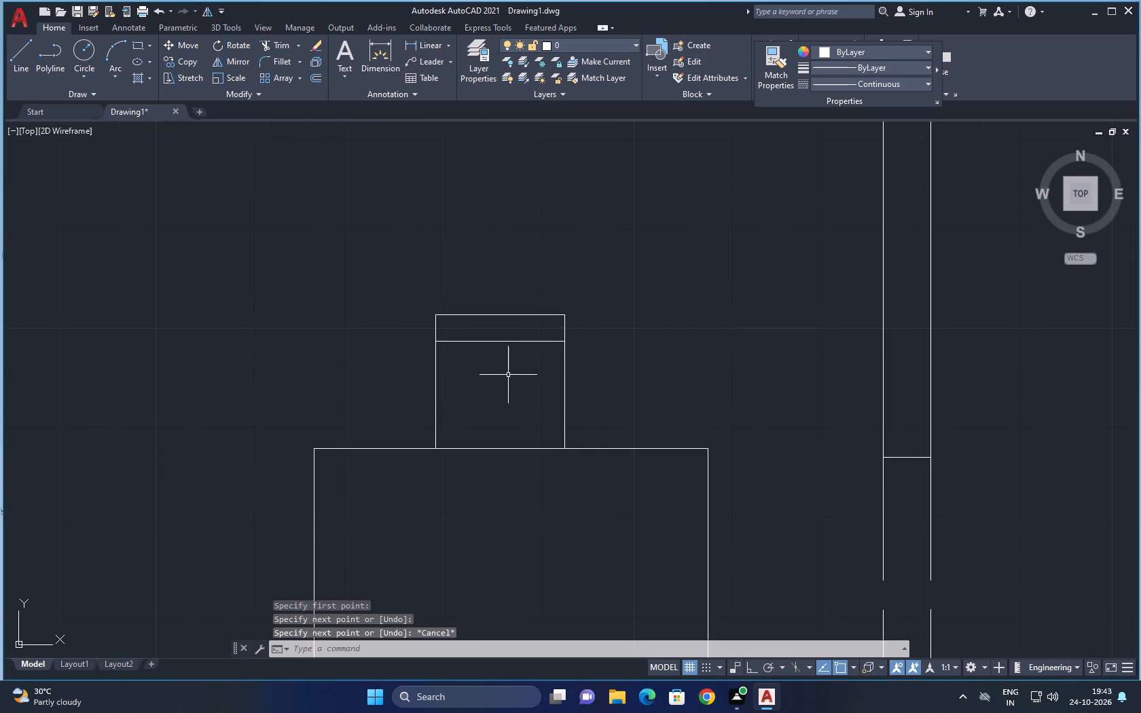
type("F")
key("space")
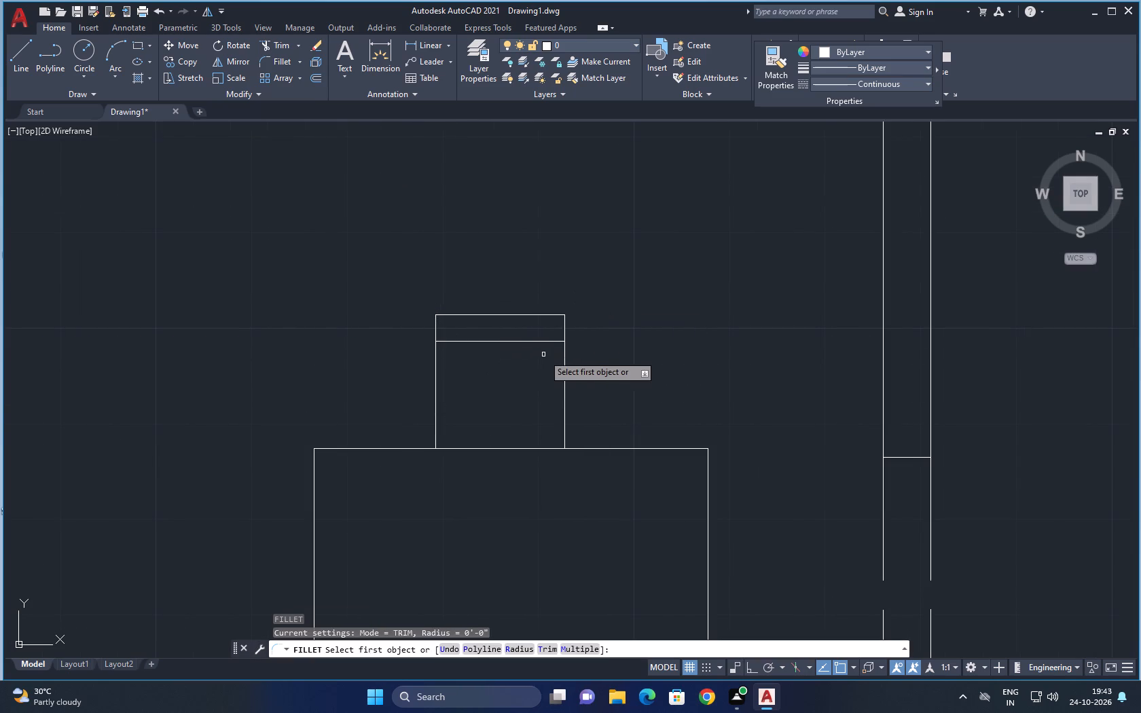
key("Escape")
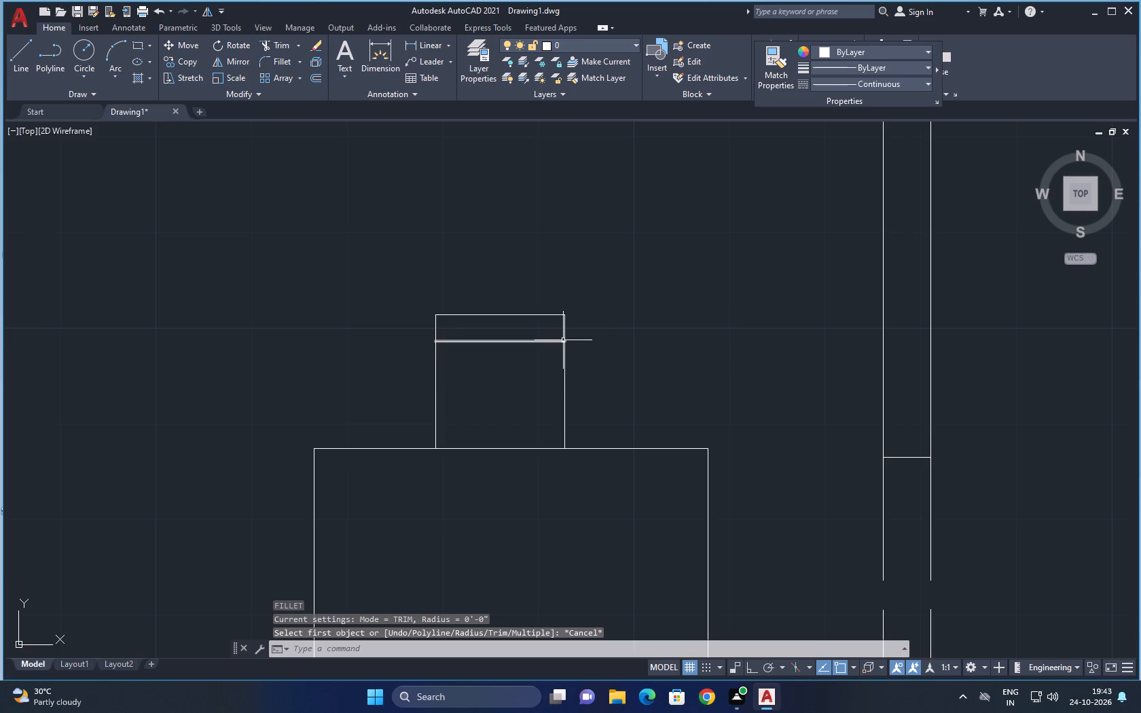
Mirror the chair about the dining table's horizontal midline with Ortho on, keeping the original chair.
scroll(579, 335, "down", 2)
middle_click_drag(588, 395, 541, 387)
scroll(523, 327, "up", 1)
left_click_drag(551, 365, 543, 362)
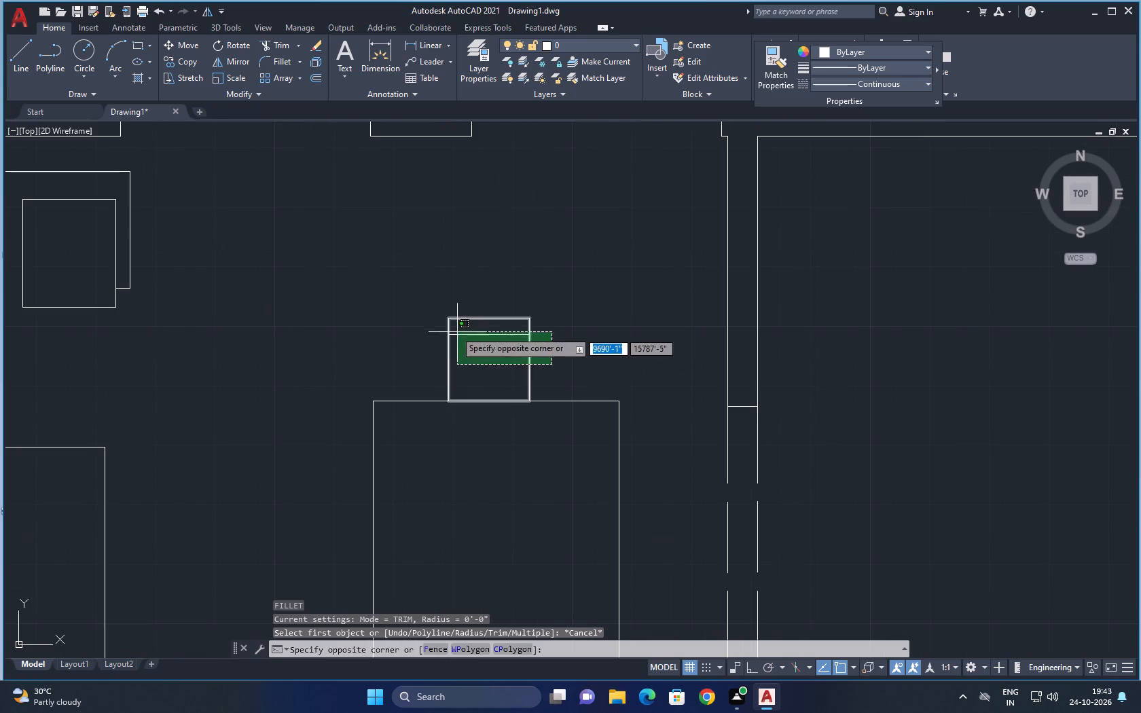
left_click_drag(448, 325, 437, 325)
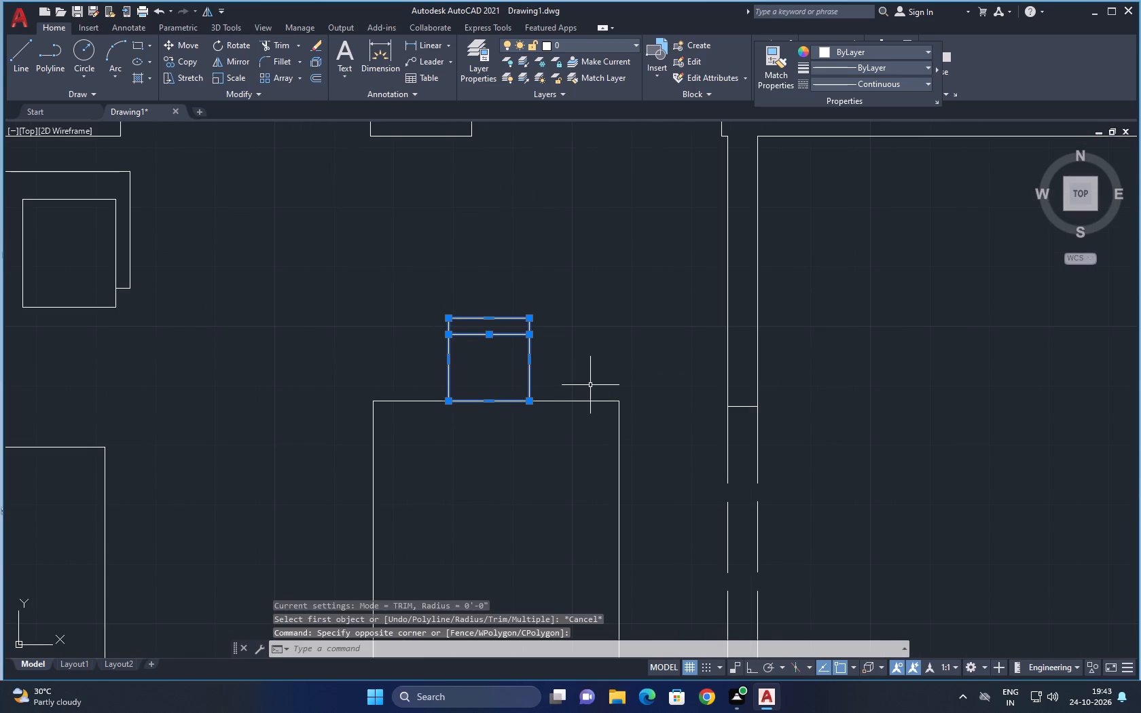
key("m")
type("I")
key("space")
scroll(622, 375, "down", 2)
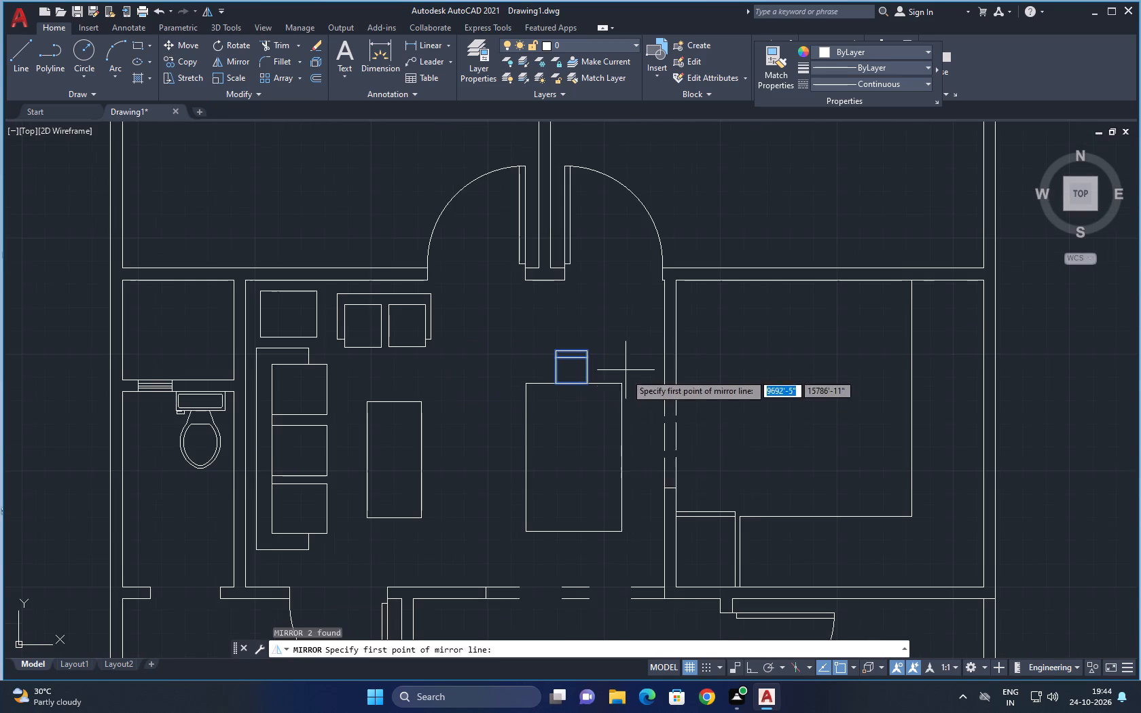
left_click_drag(623, 458, 615, 459)
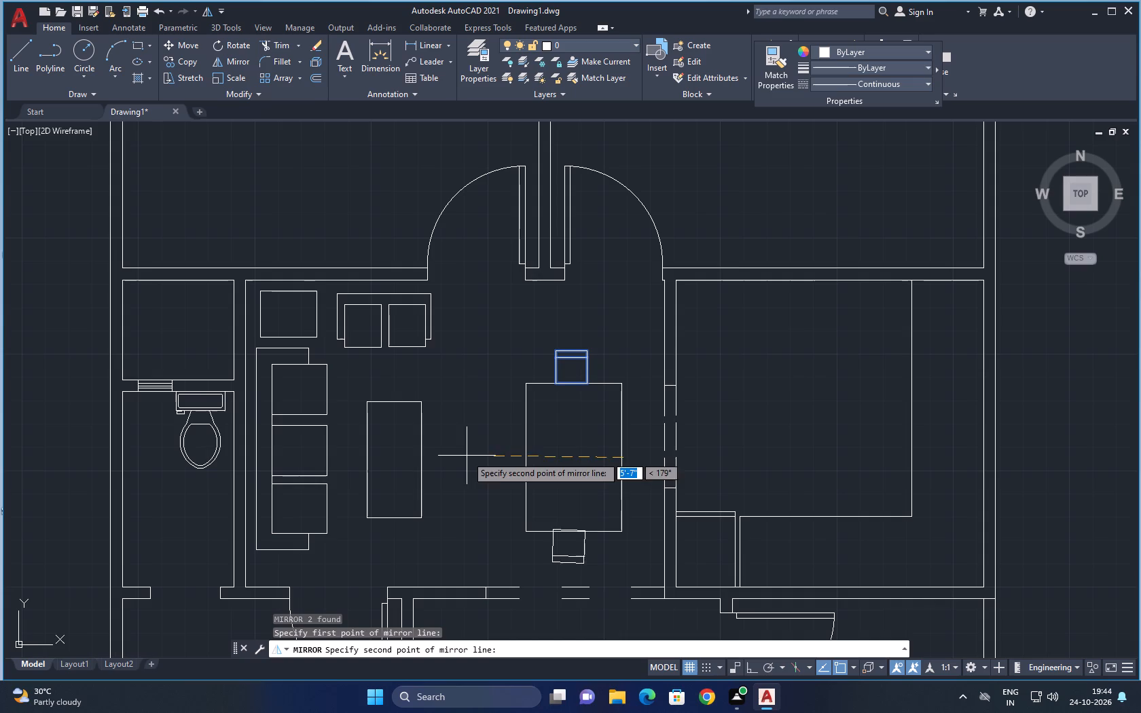
left_click(750, 668)
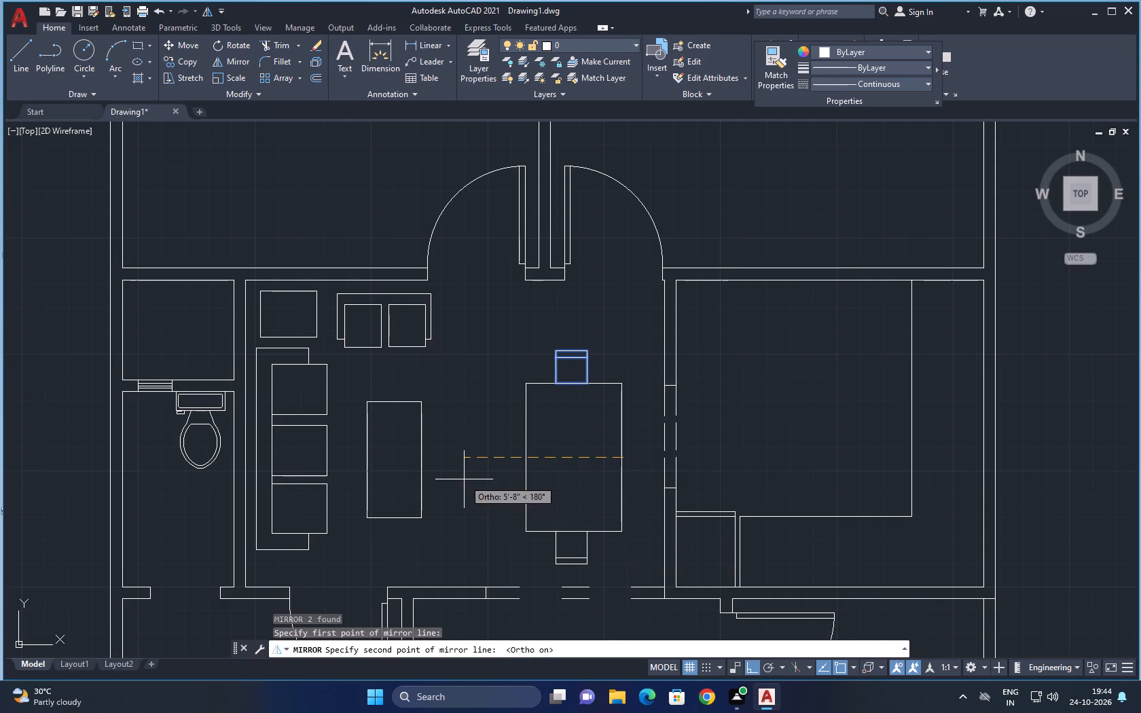
left_click(464, 479)
left_click_drag(497, 530, 464, 479)
Copy the lower dining chair straight up to the free space above the upper chair.
middle_click_drag(598, 493, 527, 471)
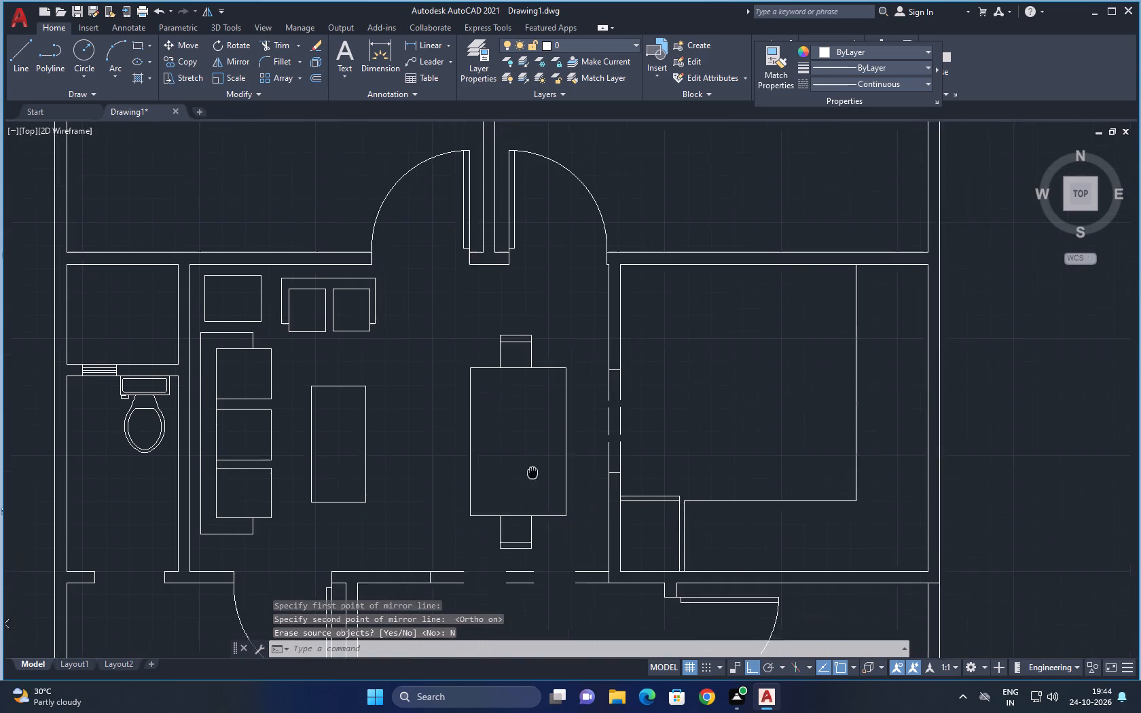
left_click(534, 548)
left_click(467, 532)
key("c")
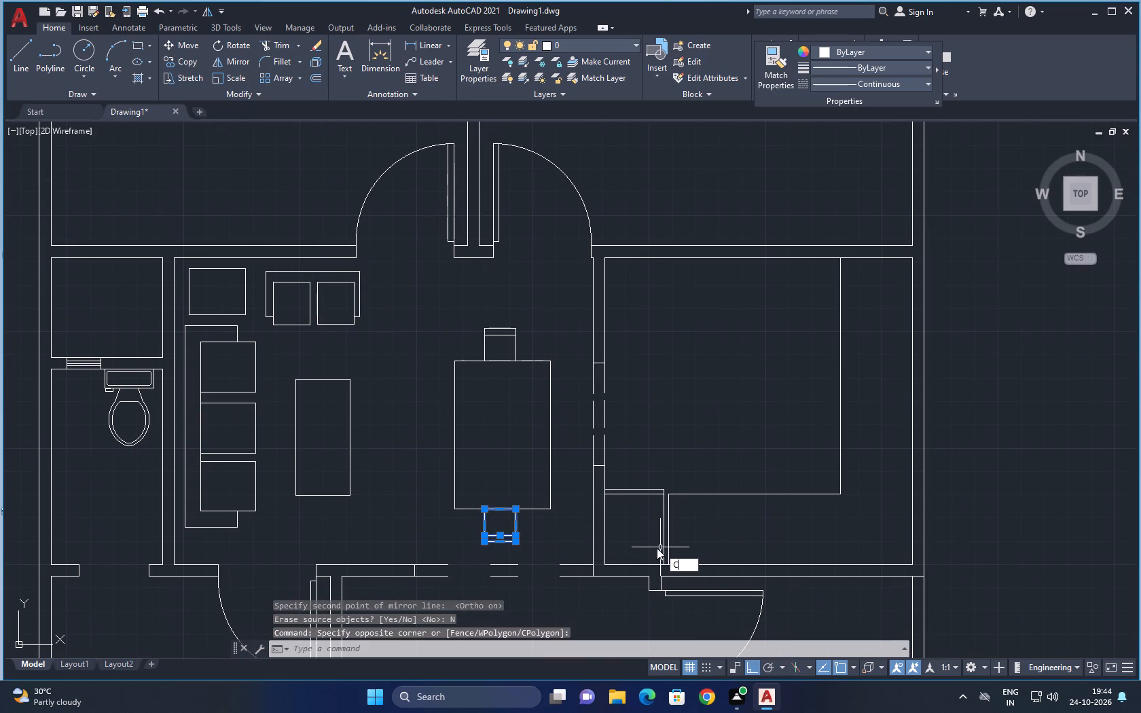
key("o")
type("P")
key("space")
left_click(495, 513)
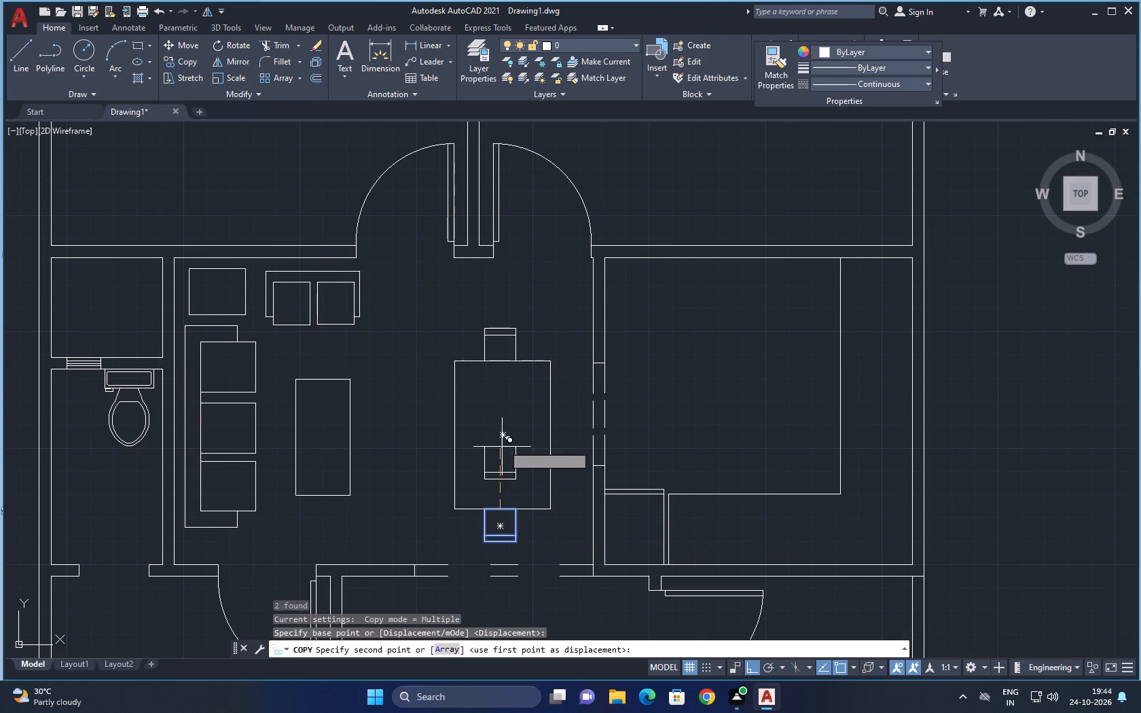
left_click(515, 274)
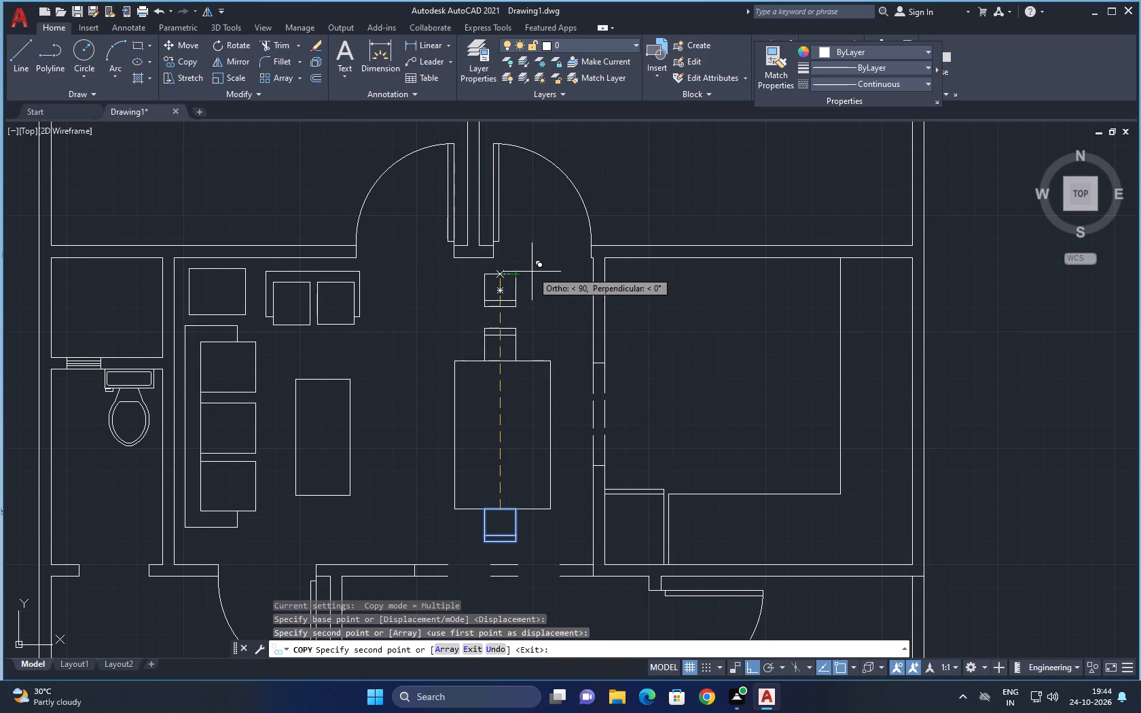
key("Escape")
Rotate the copied chair 90° clockwise with Ortho on so its backrest faces the coffee table side.
left_click_drag(524, 287, 516, 285)
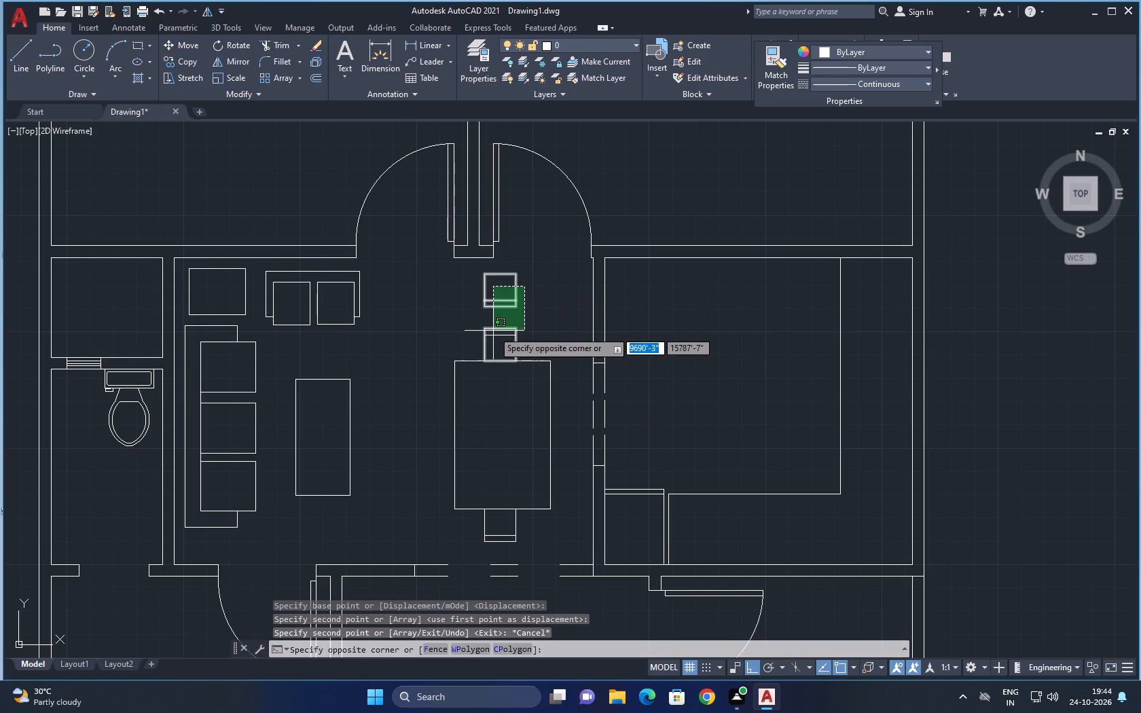
left_click(492, 310)
key("r")
key("o")
key("space")
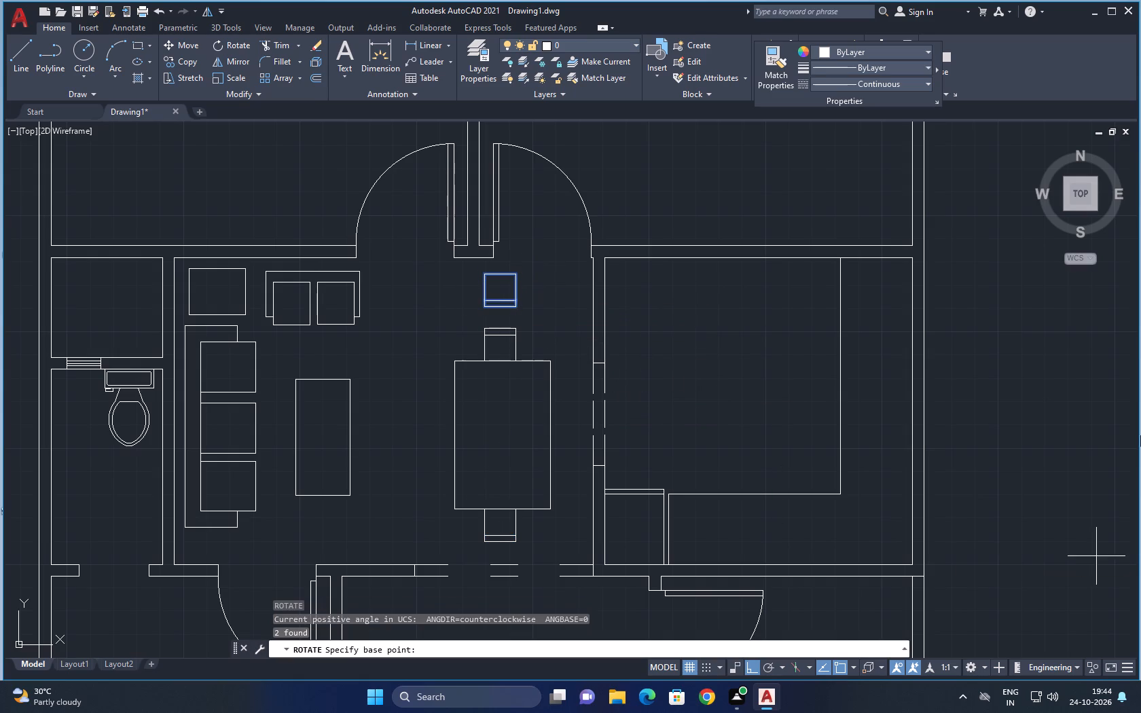
left_click(531, 309)
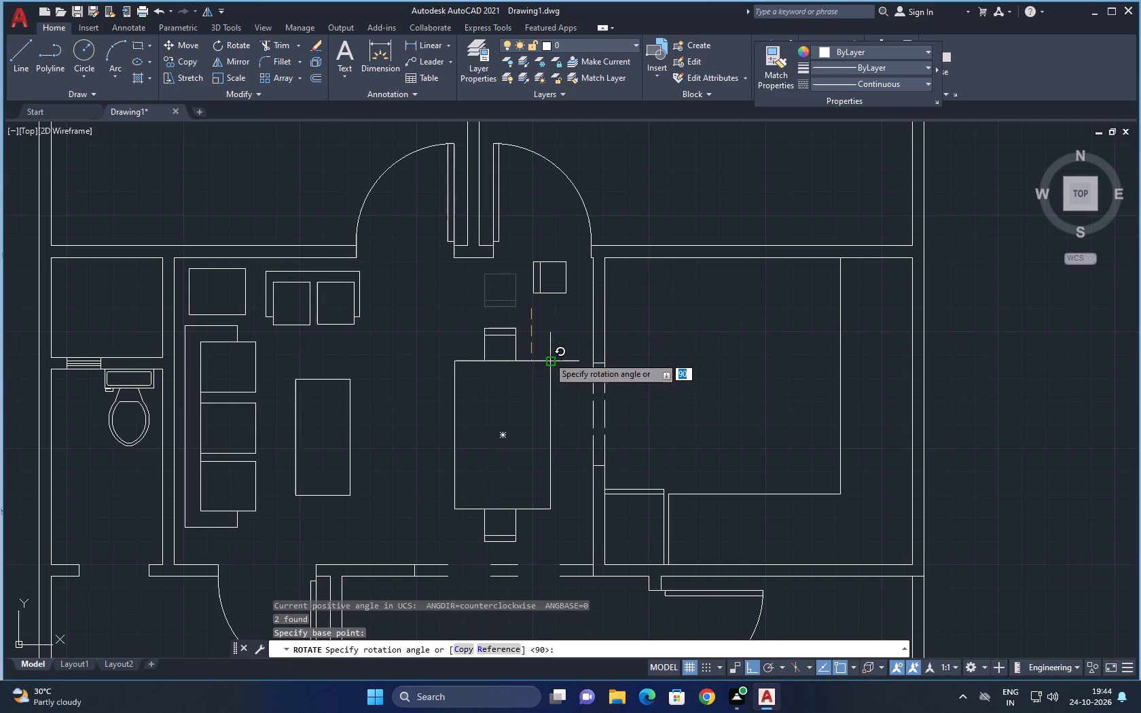
left_click(535, 449)
Move the rotated chair, with Ortho off, so its front edge touches the upper half of the dining table's left side.
left_click_drag(556, 310, 558, 303)
left_click(541, 271)
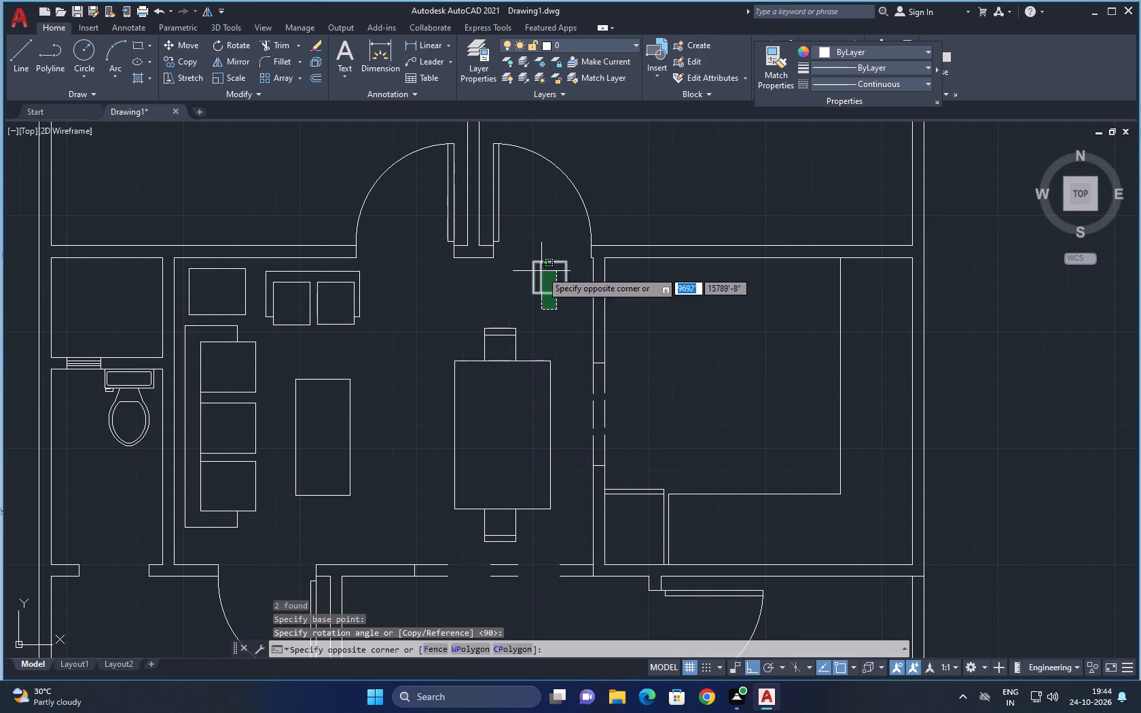
scroll(543, 277, "up", 1)
left_click(542, 269)
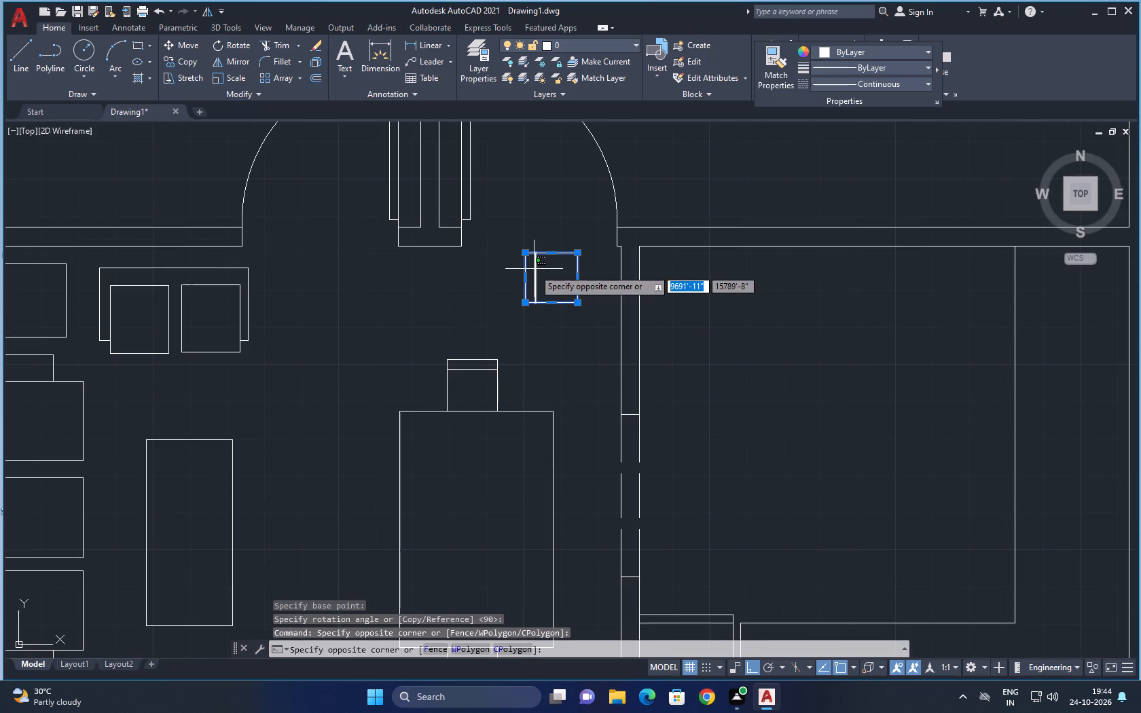
left_click(534, 269)
type("M")
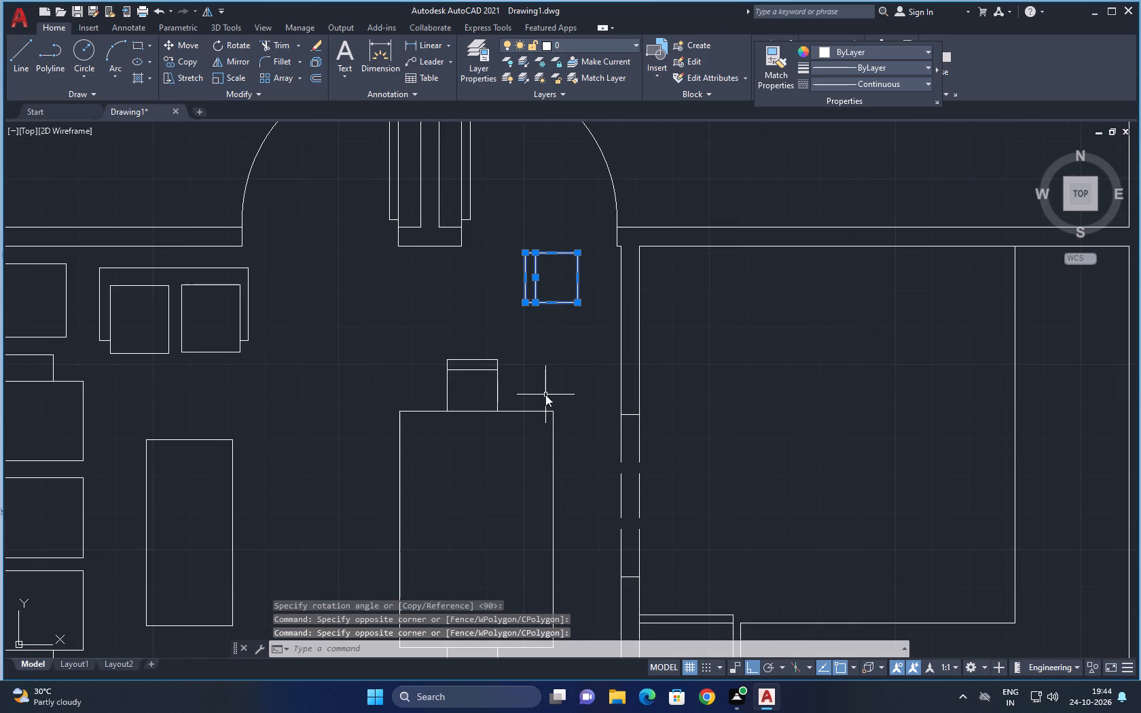
key("space")
left_click(583, 275)
middle_click_drag(501, 533, 560, 376)
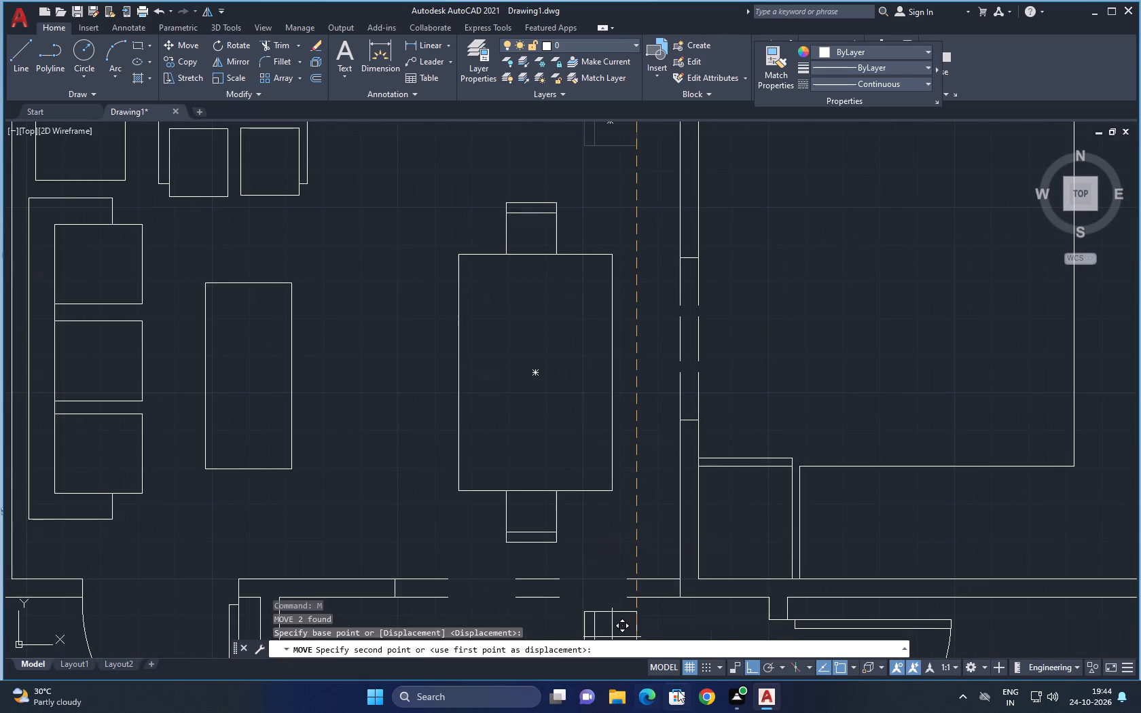
left_click_drag(751, 668, 740, 646)
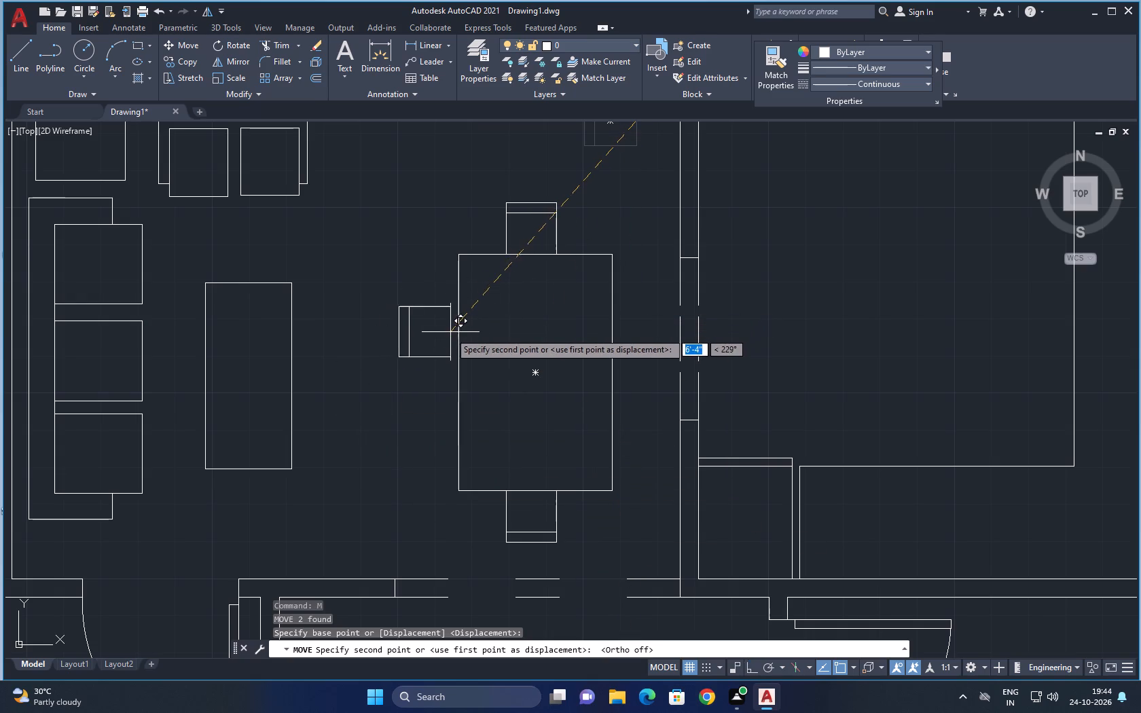
left_click(453, 326)
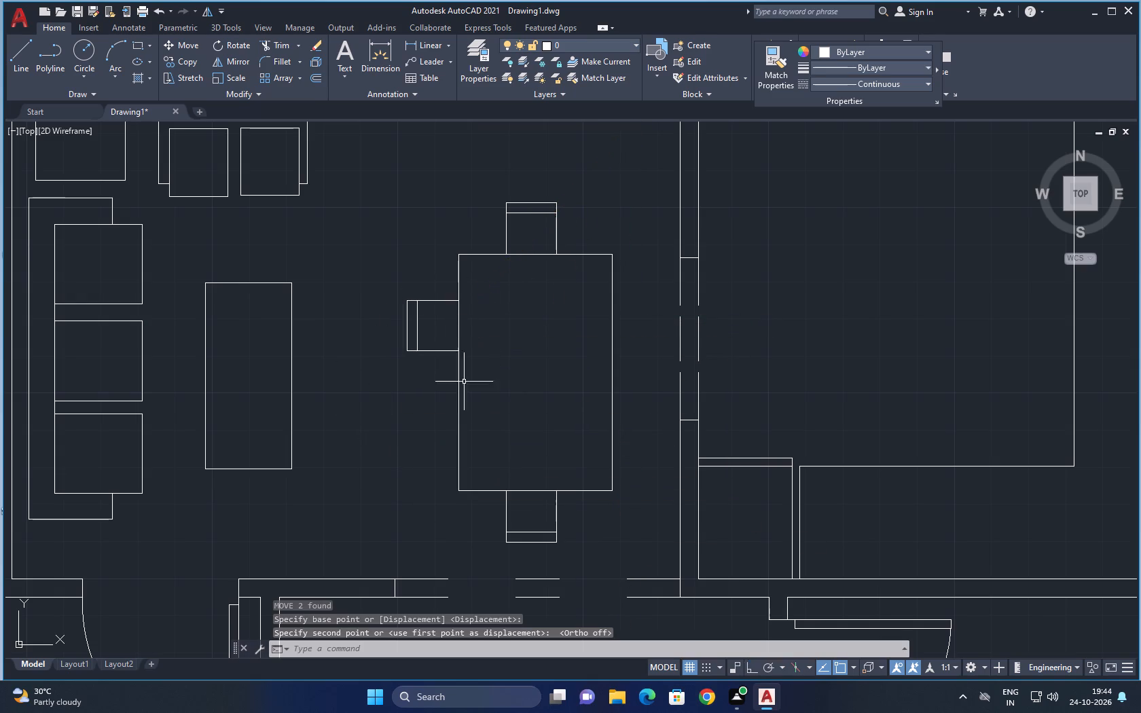
Copy the left-side chair straight down with Ortho on to the lower half of the dining table's left edge.
left_click(435, 367)
left_click(430, 348)
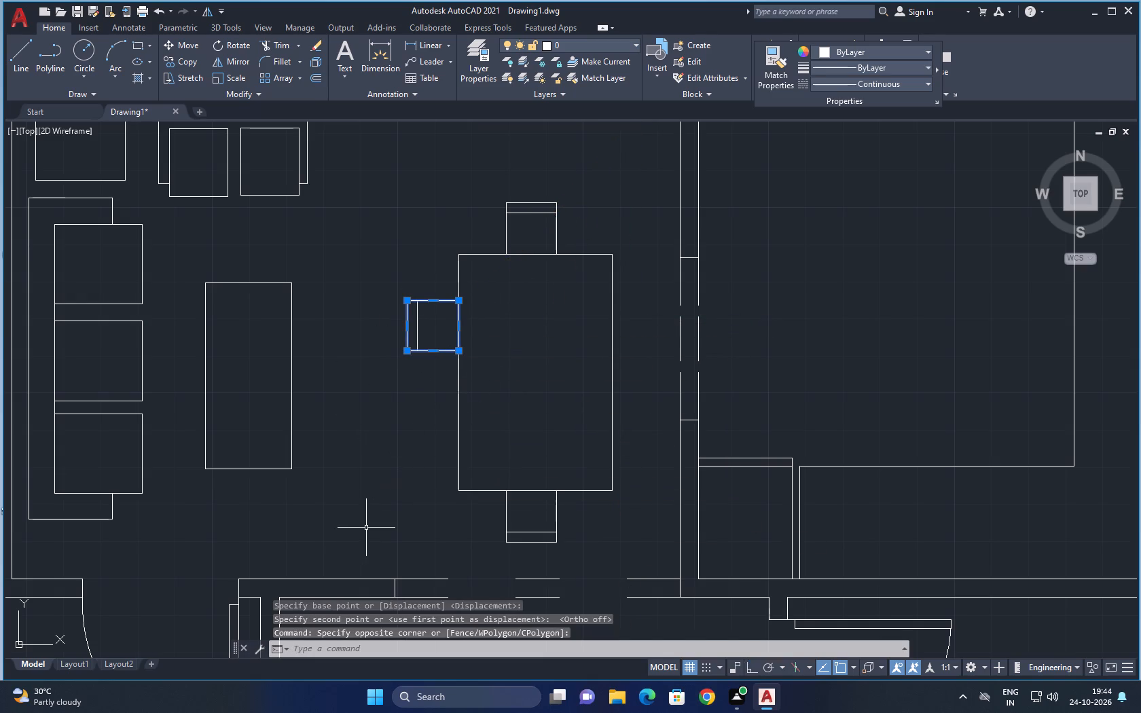
left_click(423, 326)
left_click(416, 325)
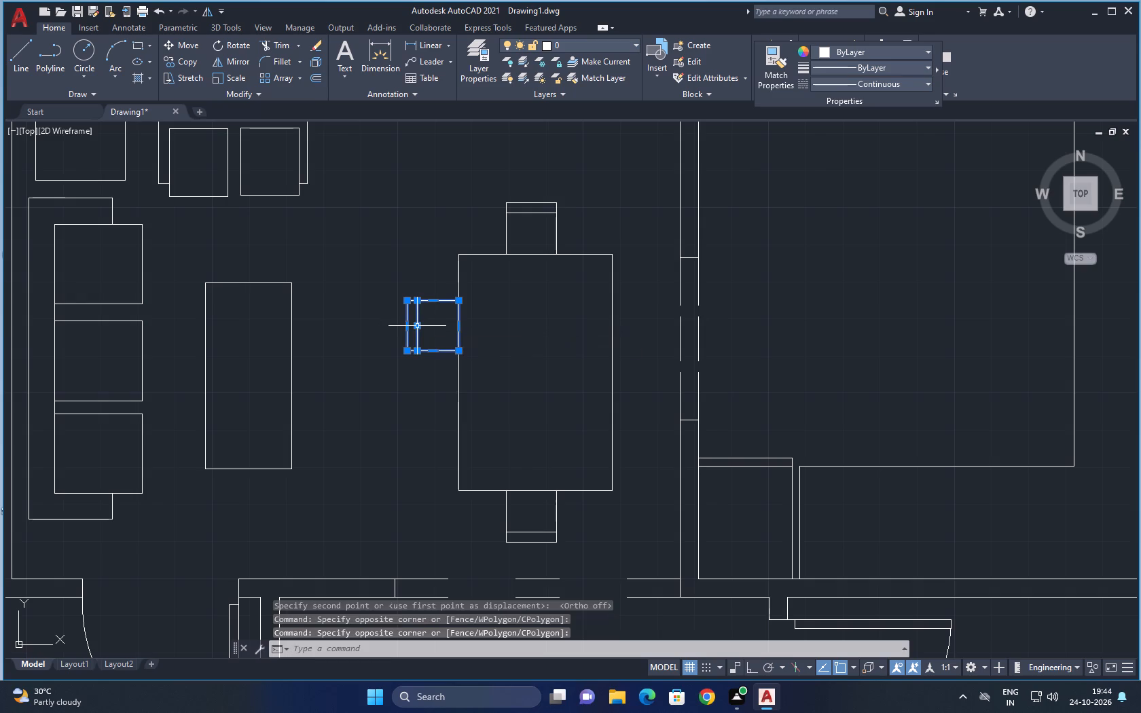
key("c")
type("OP")
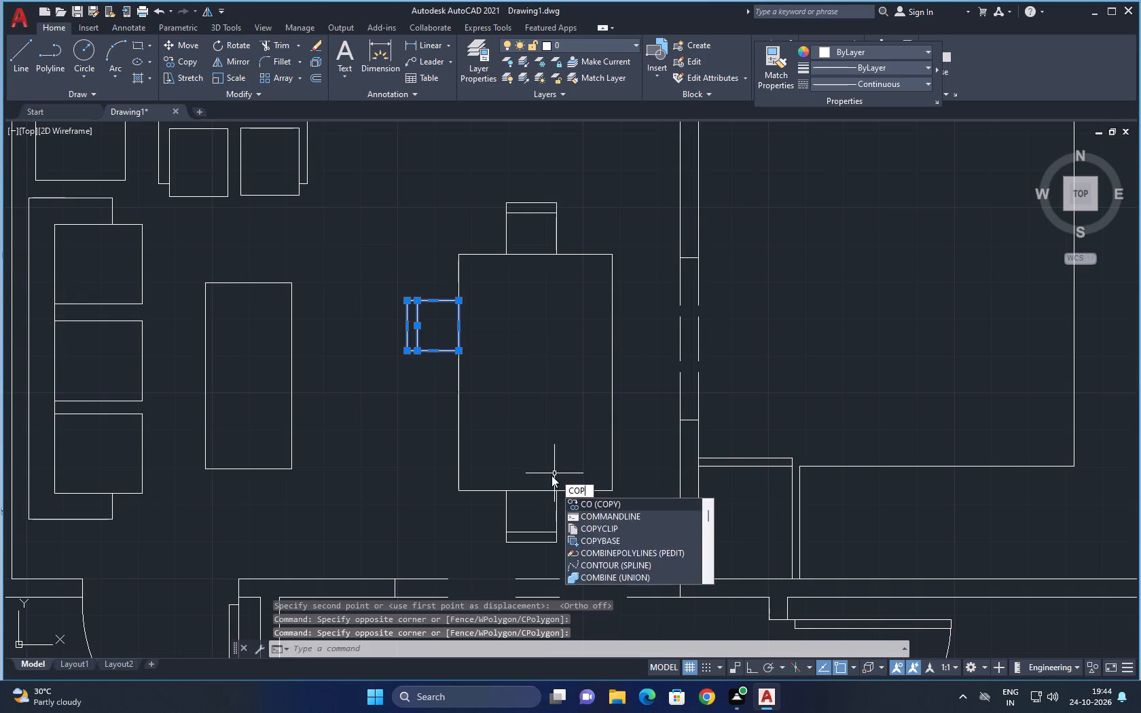
key("space")
left_click(462, 356)
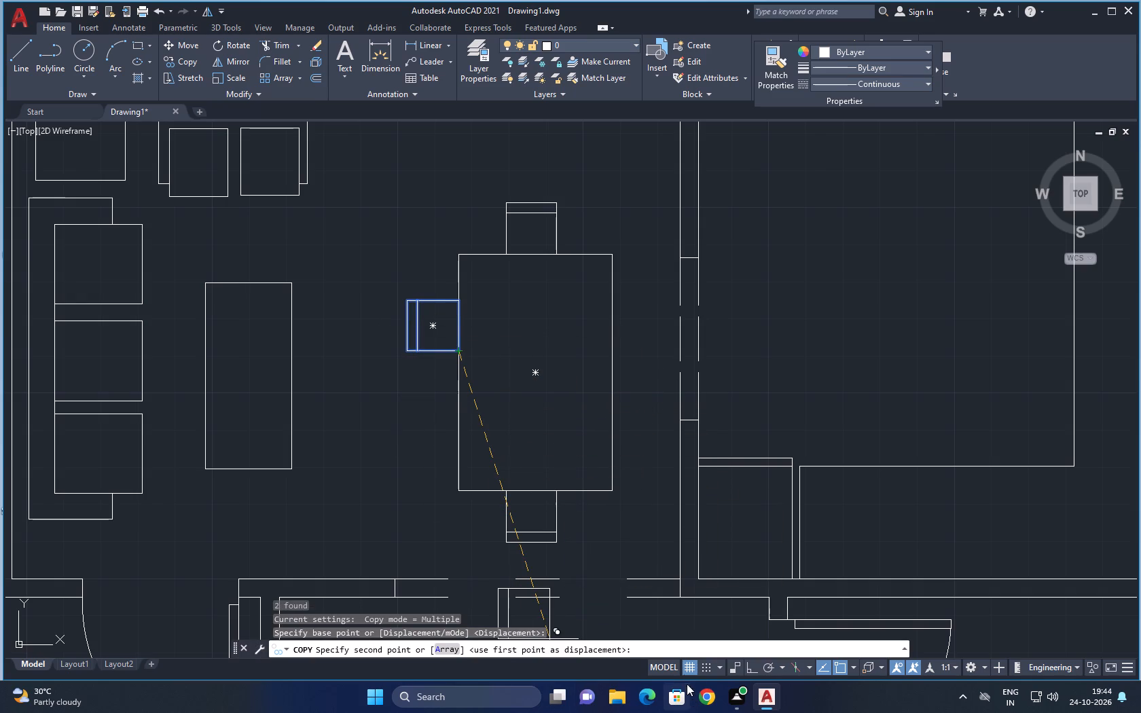
left_click_drag(747, 668, 747, 661)
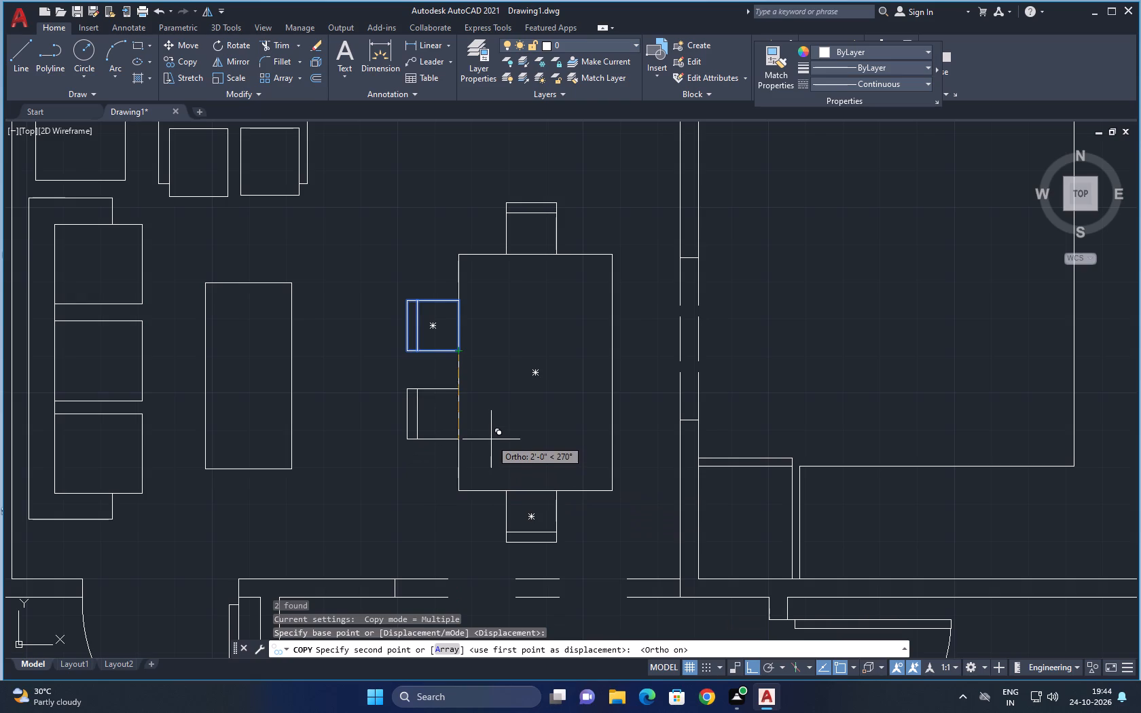
left_click(488, 452)
key("Escape")
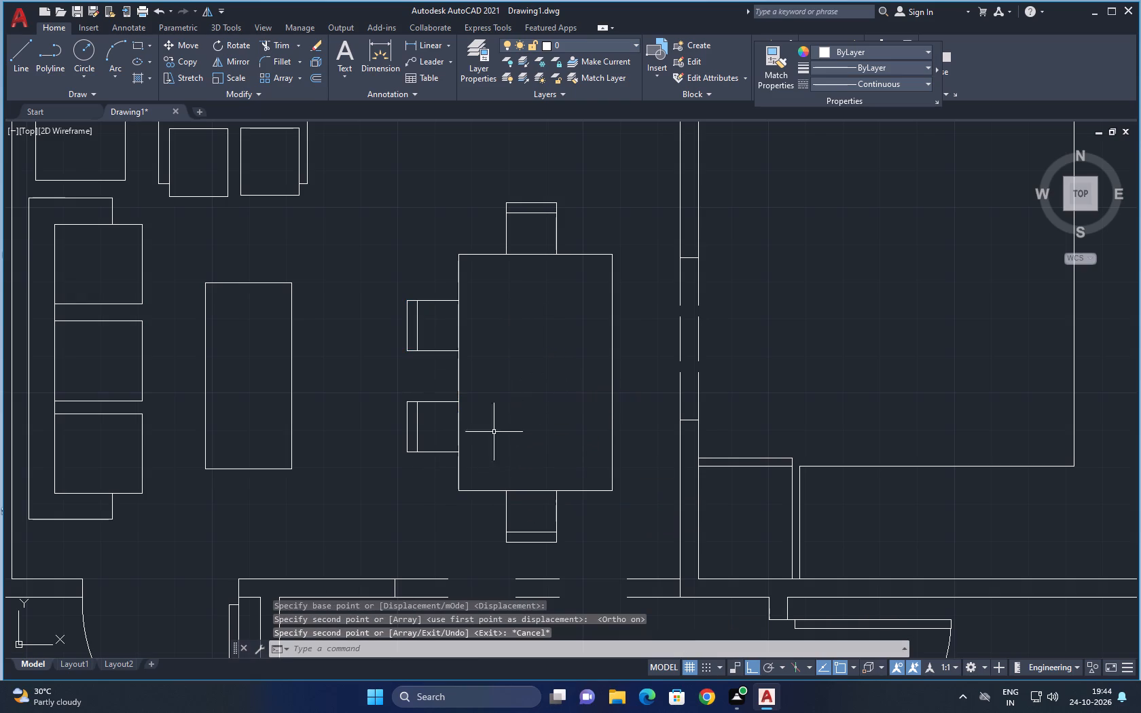
Mirror the two left-side chairs about a vertical line through the middle of the dining table, keeping the originals.
left_click_drag(440, 512, 440, 496)
left_click(380, 256)
type("MI")
key("space")
left_click(529, 492)
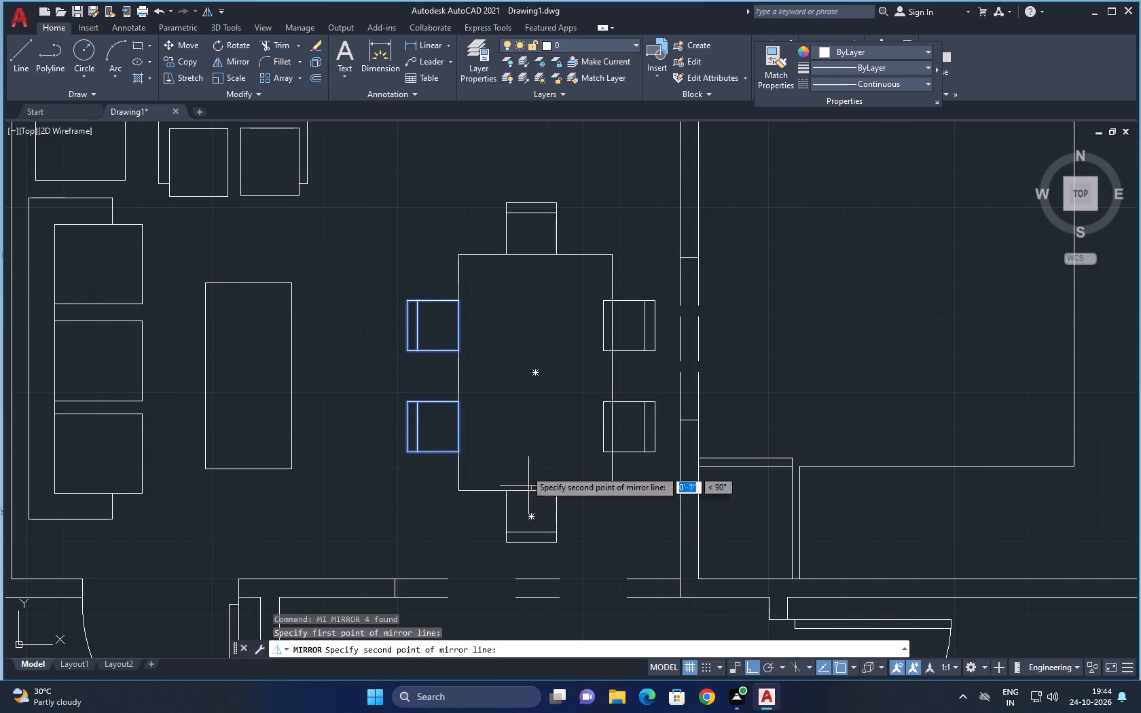
left_click(532, 143)
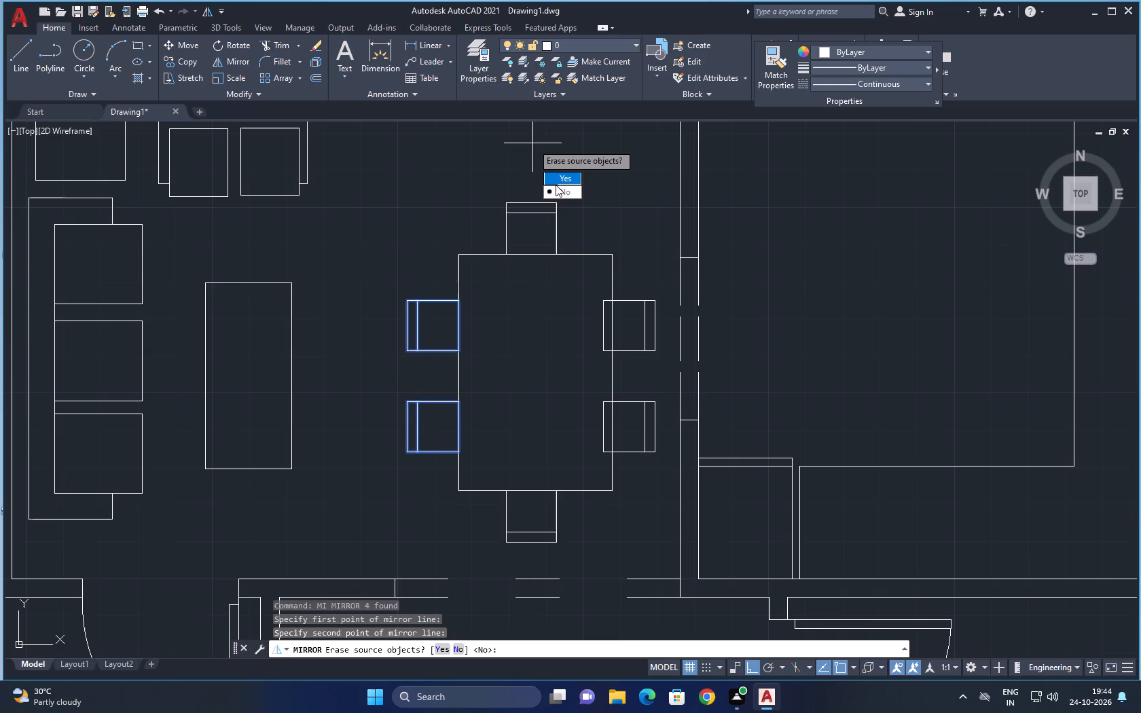
left_click_drag(551, 188, 532, 143)
Move the two mirrored chairs horizontally outward so their front edges meet the dining table's right edge.
middle_click_drag(560, 375, 458, 343)
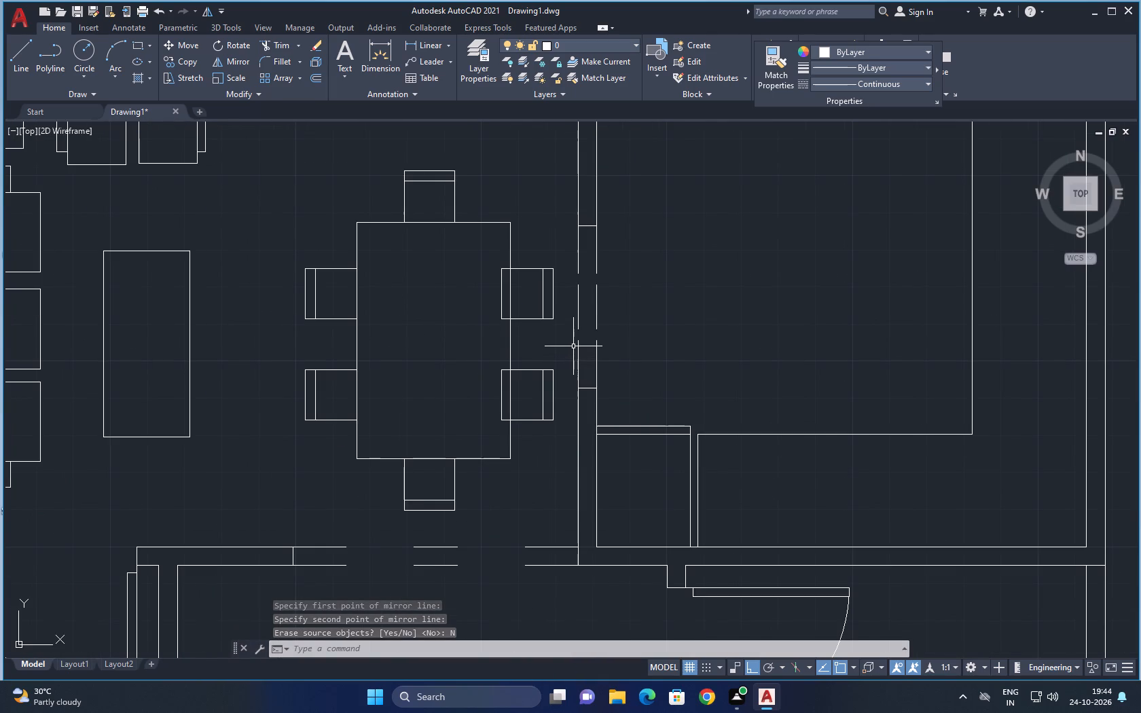
scroll(559, 304, "up", 1)
middle_click_drag(544, 346, 513, 325)
left_click(542, 321)
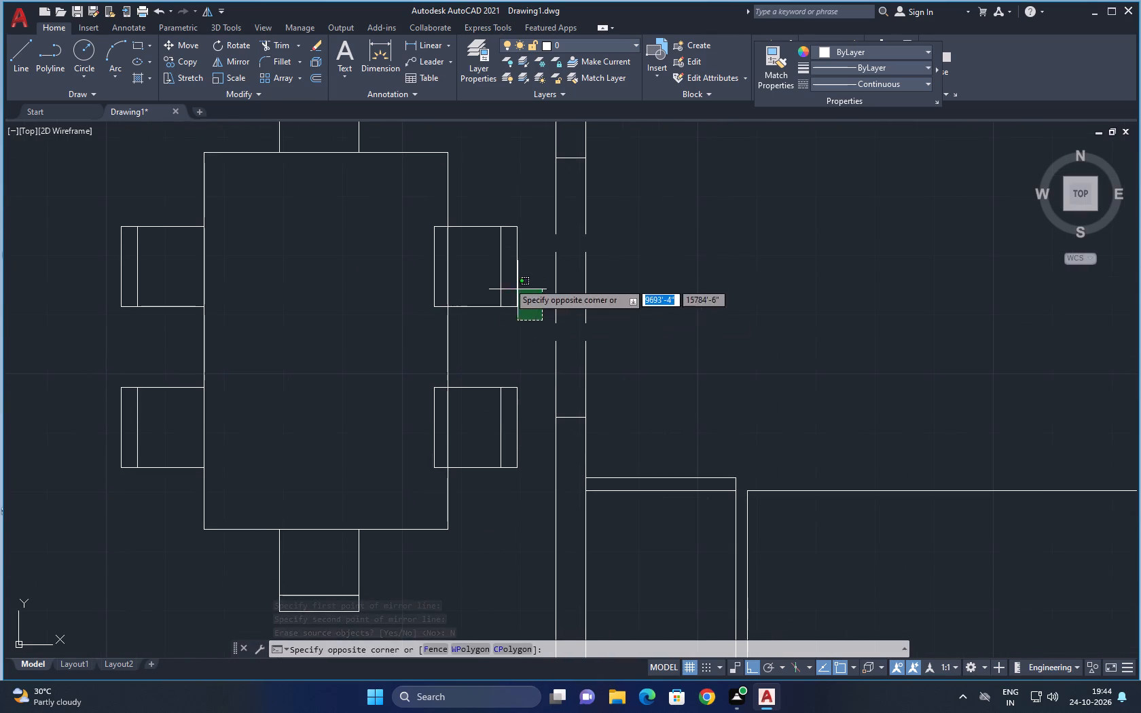
left_click(460, 296)
left_click(536, 513)
left_click(496, 450)
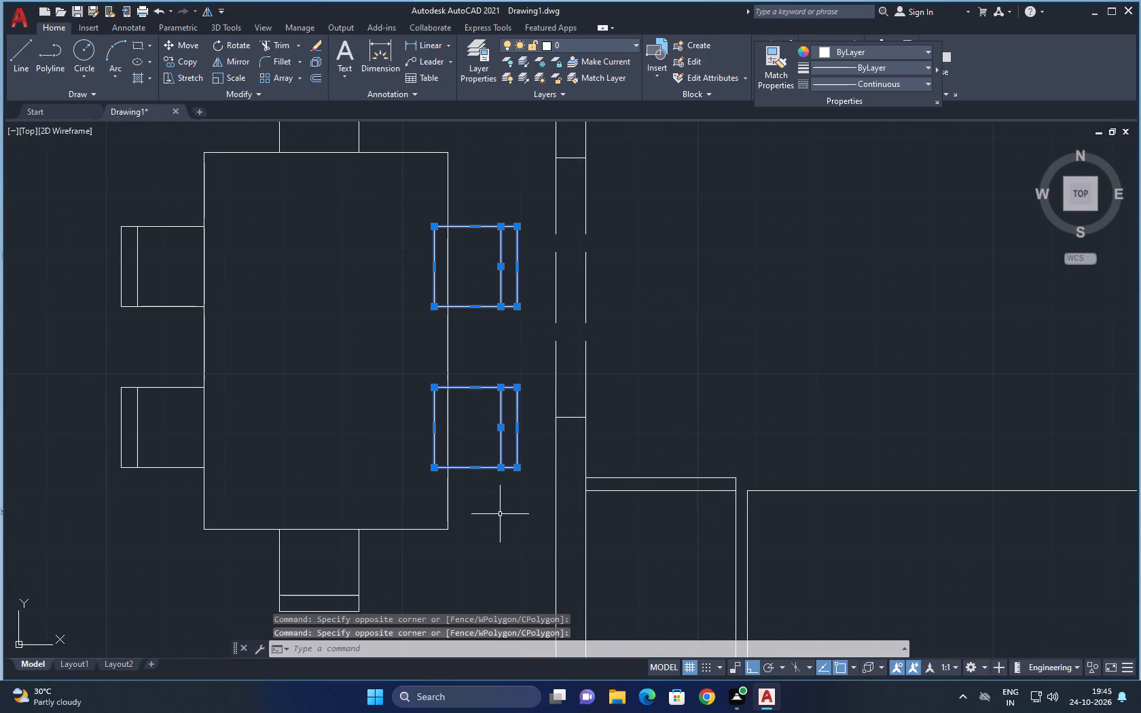
type("M")
key("space")
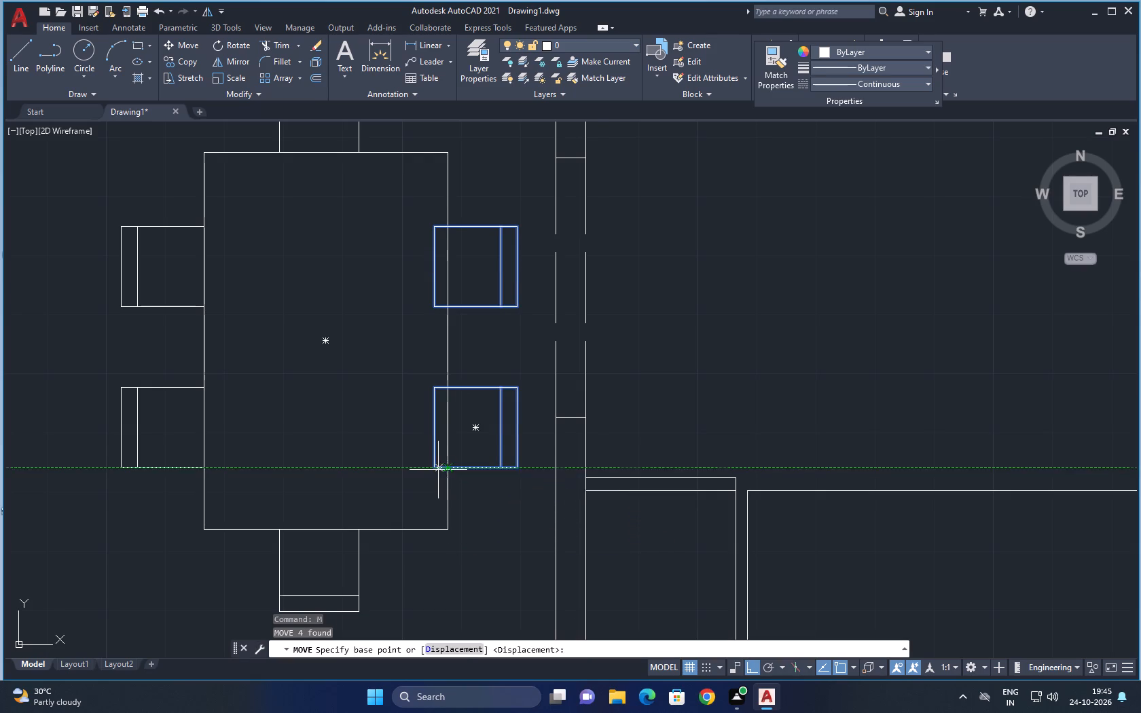
left_click(436, 469)
left_click(446, 467)
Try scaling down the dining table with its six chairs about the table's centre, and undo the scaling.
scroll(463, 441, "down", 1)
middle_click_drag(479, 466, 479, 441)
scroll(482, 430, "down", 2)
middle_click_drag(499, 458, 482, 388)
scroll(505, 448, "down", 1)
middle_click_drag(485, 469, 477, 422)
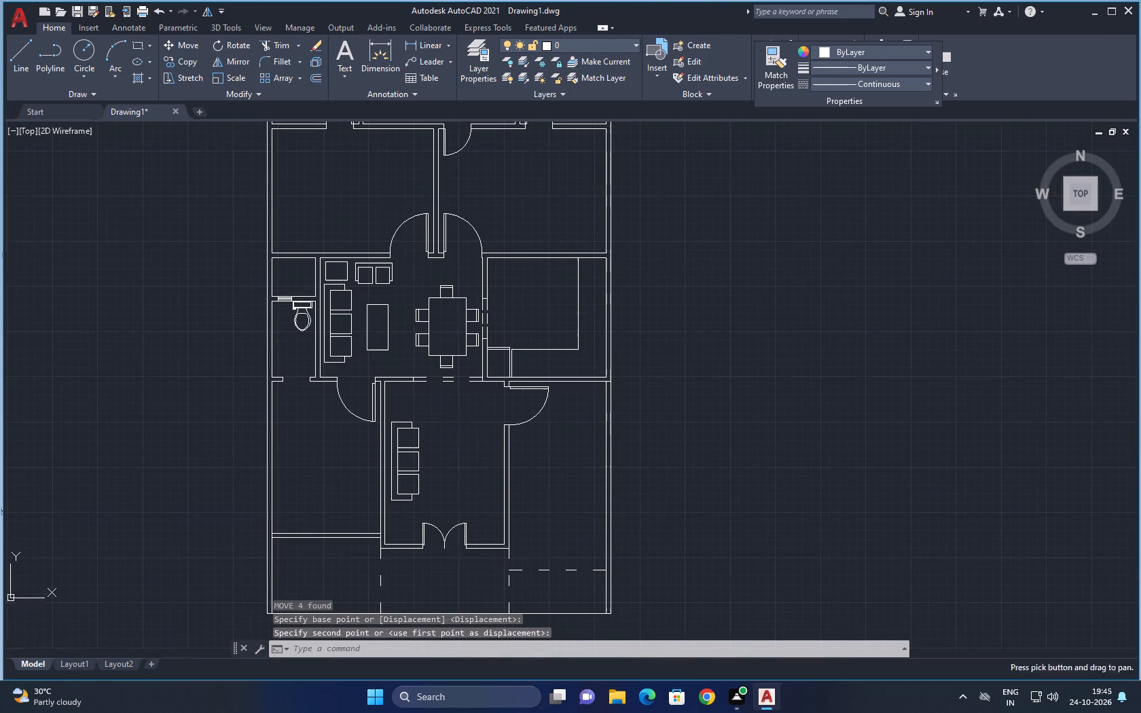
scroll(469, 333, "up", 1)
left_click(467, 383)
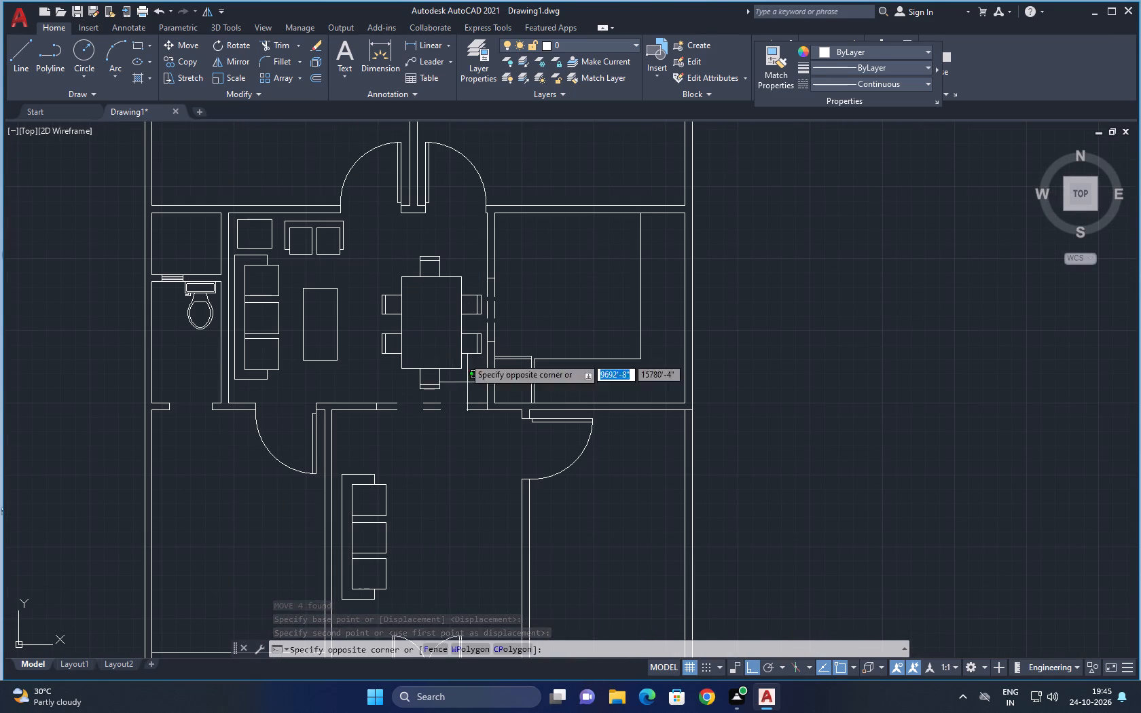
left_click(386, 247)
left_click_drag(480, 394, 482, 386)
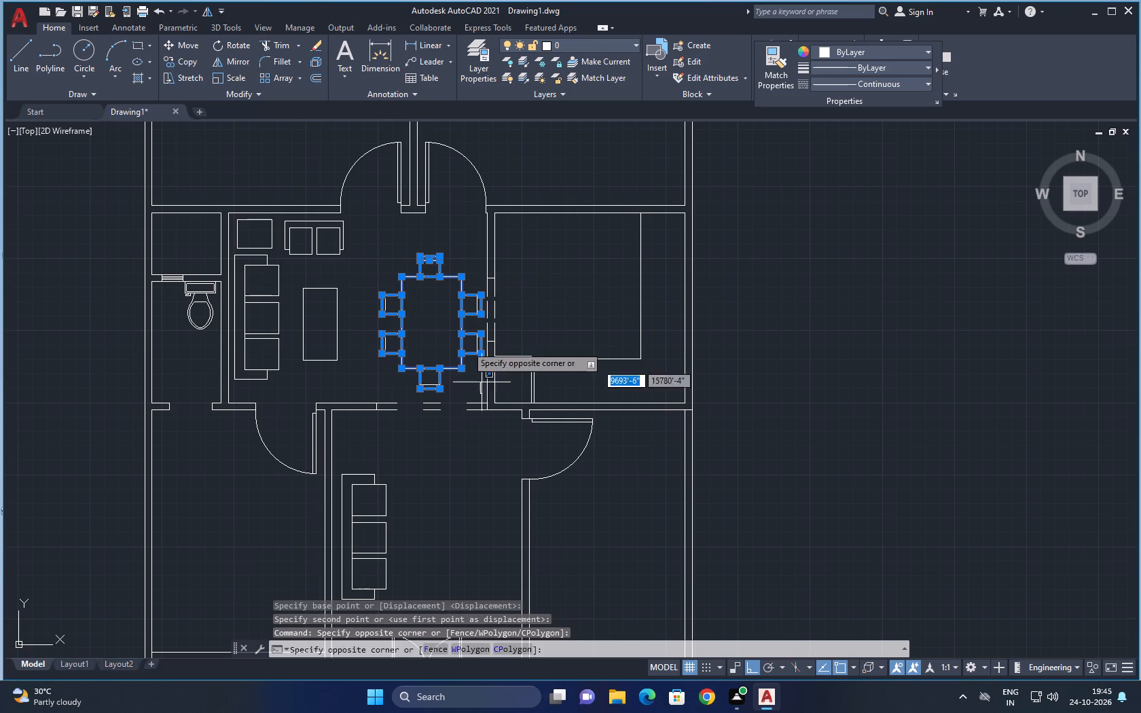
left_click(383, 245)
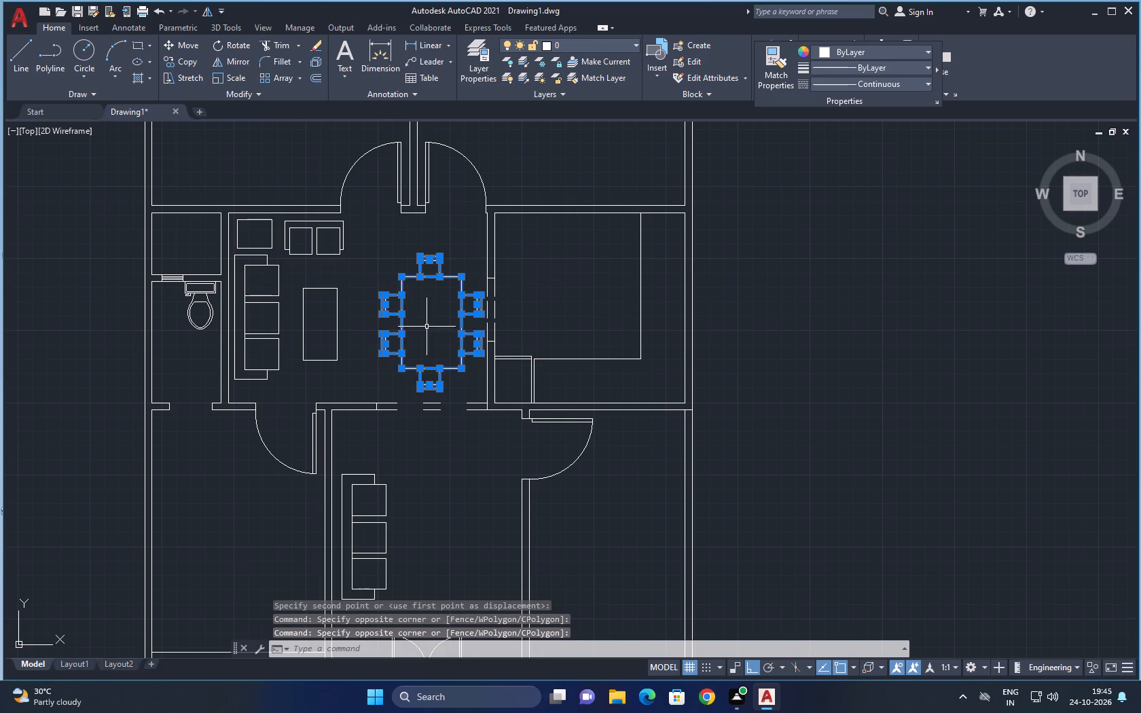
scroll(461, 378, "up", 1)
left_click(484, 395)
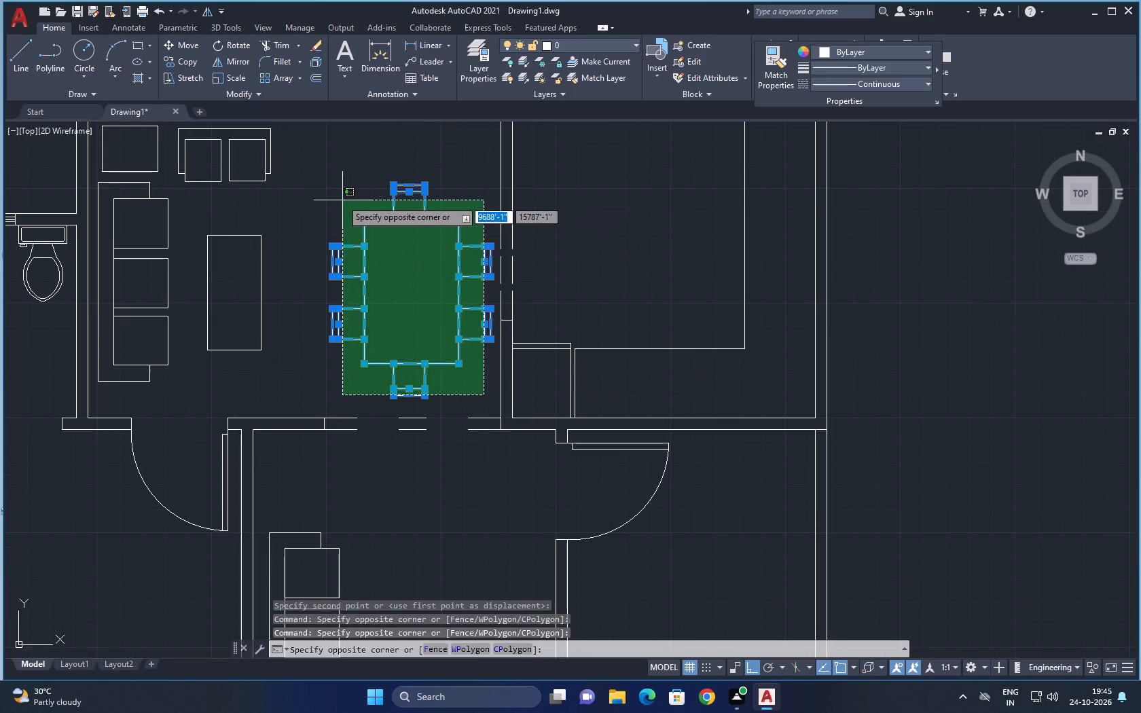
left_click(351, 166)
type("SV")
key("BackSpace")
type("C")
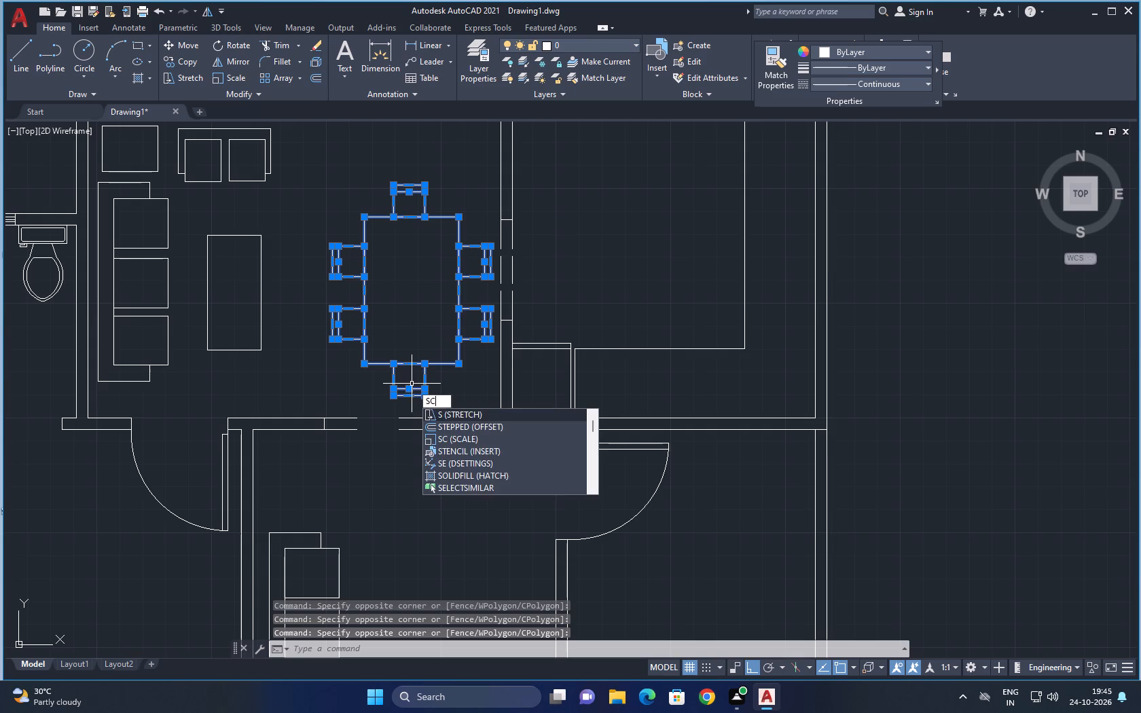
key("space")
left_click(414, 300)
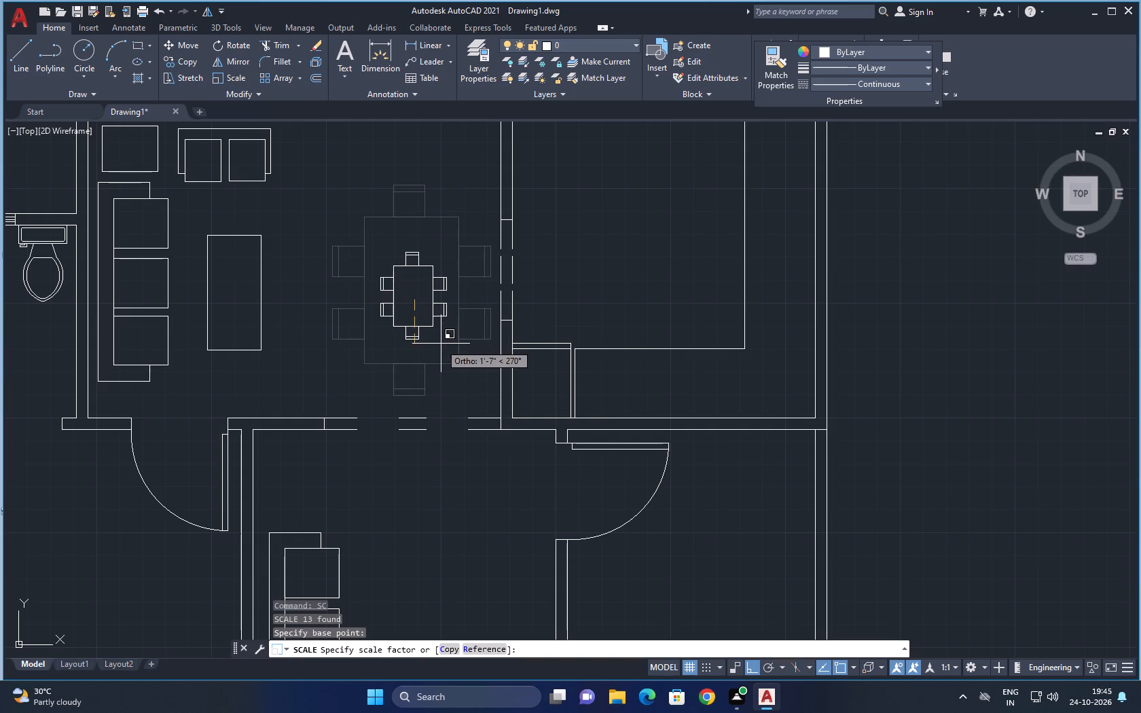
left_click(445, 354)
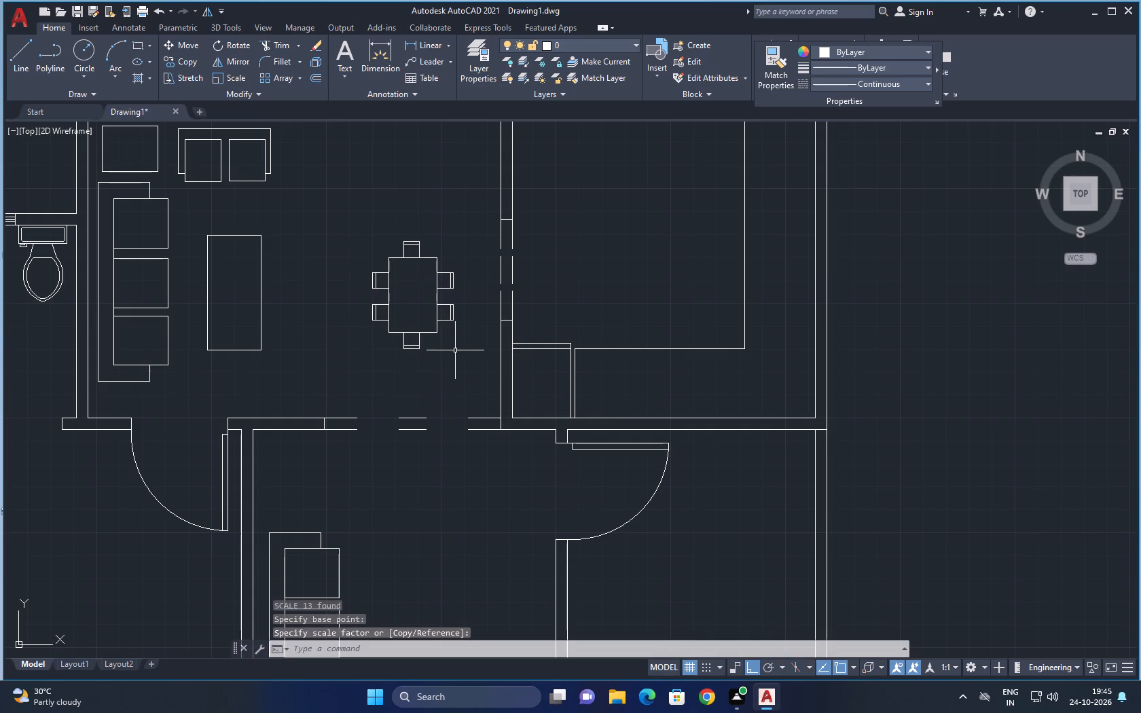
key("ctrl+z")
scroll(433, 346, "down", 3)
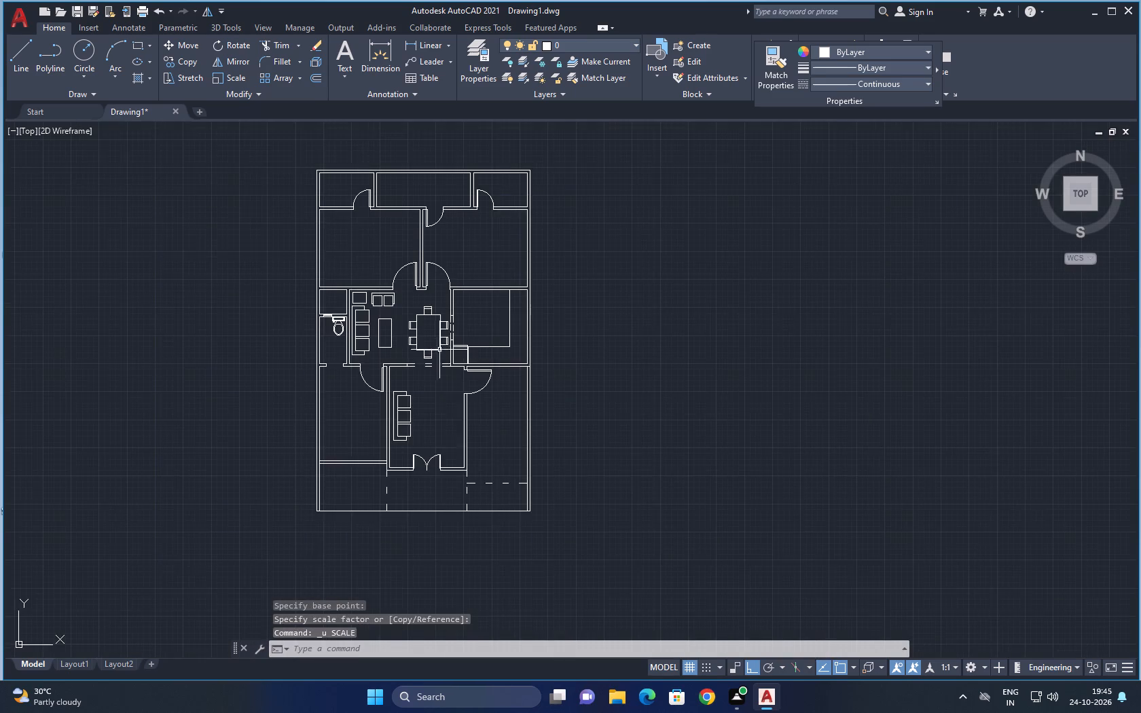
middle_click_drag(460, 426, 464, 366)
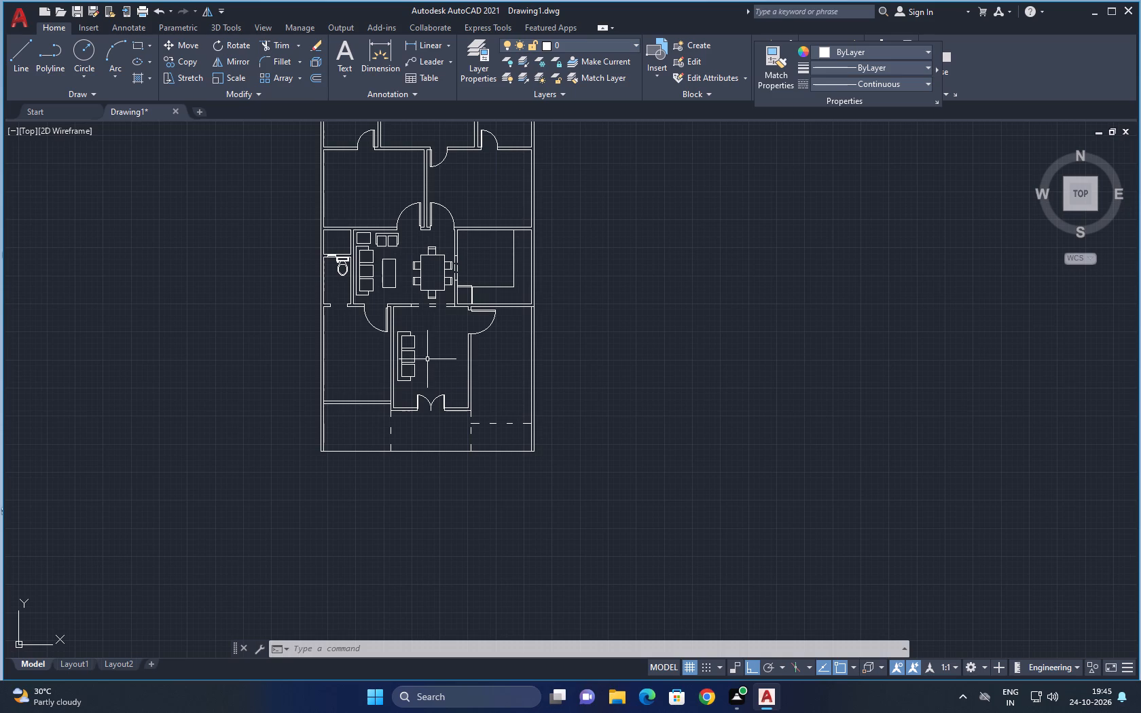
Insert the Bed - Queen block from the recent blocks into the empty space beside the lower part of the plan.
middle_click_drag(438, 315, 443, 302)
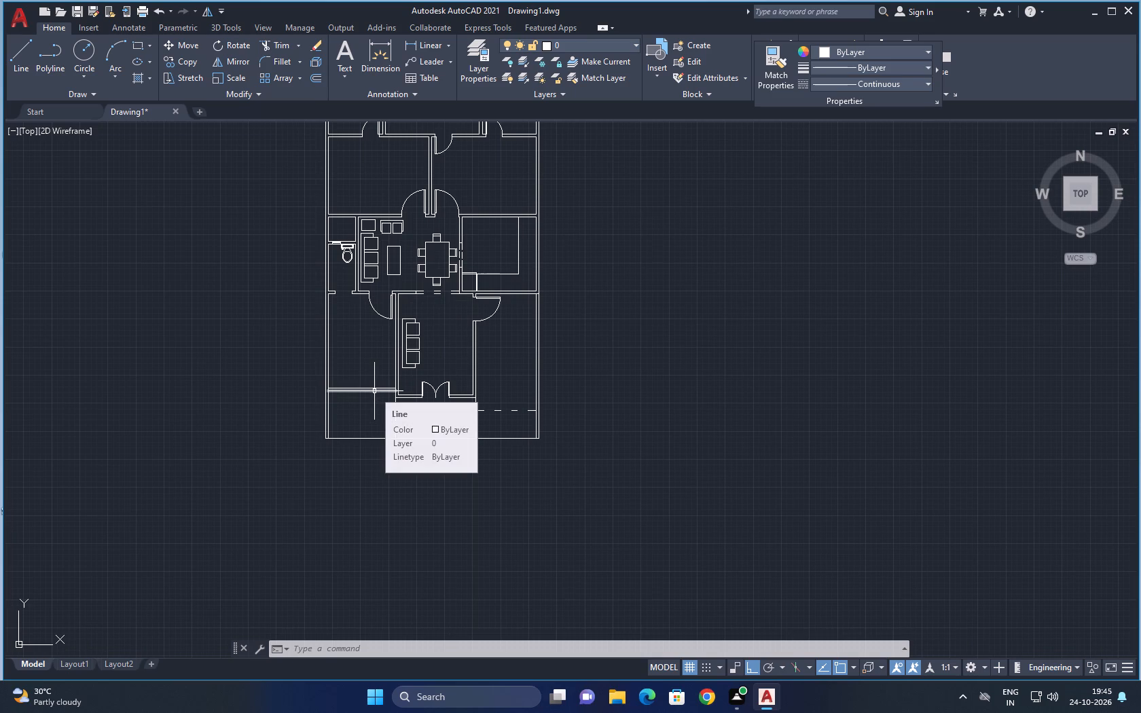
middle_click_drag(343, 370, 352, 364)
type("I")
key("space")
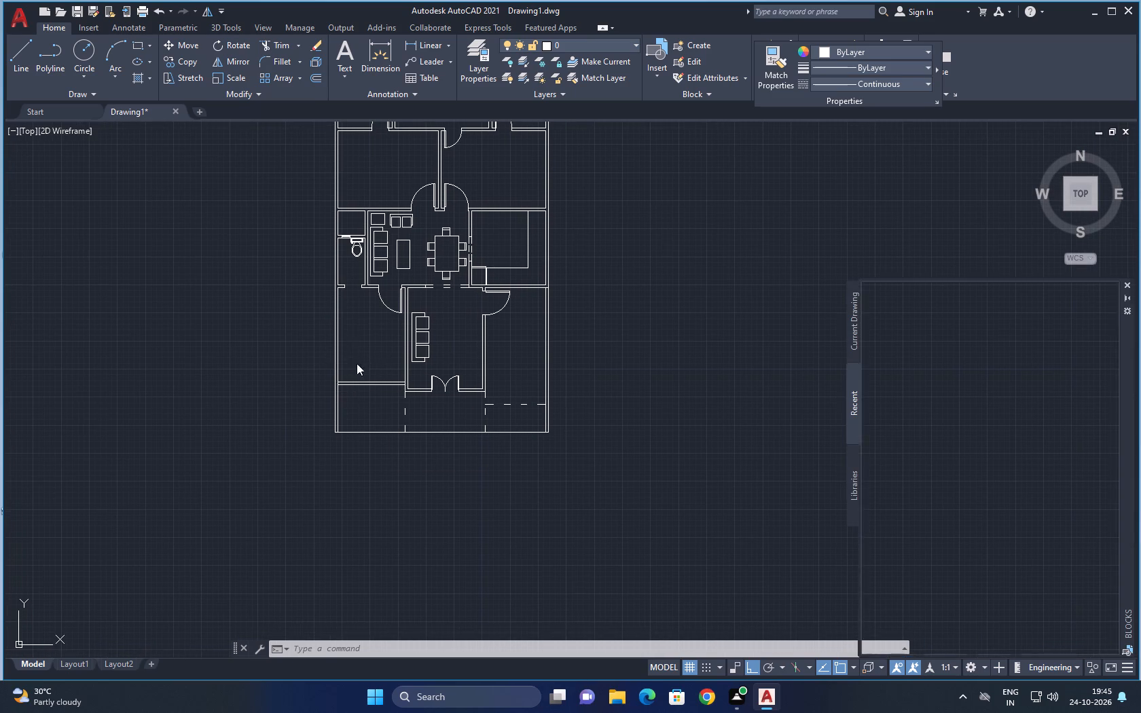
left_click_drag(948, 418, 686, 417)
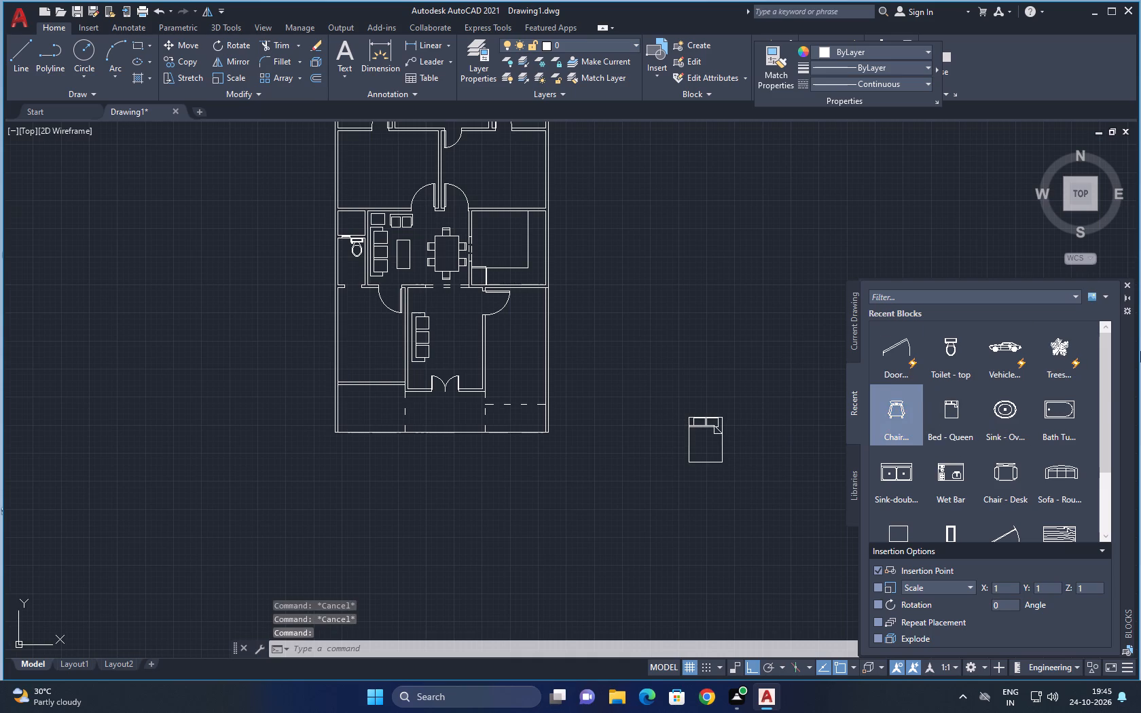
left_click(1127, 285)
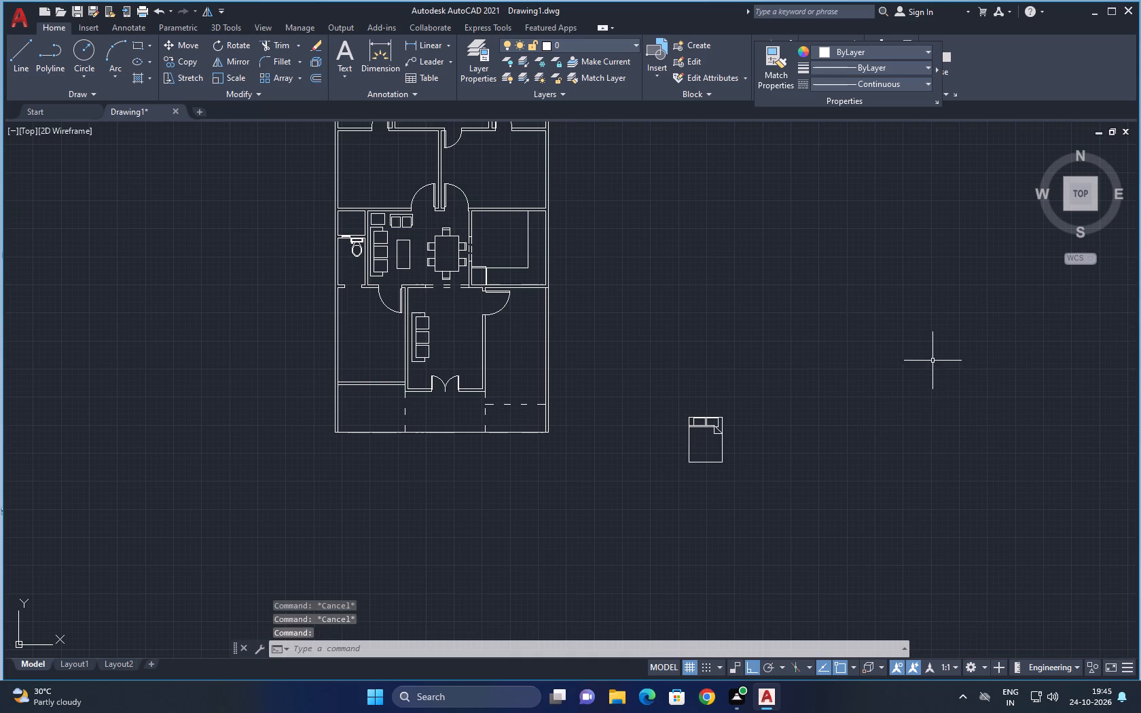
Rotate the queen bed by 90° with Ortho on so its pillows face left.
left_click(725, 420)
left_click(675, 424)
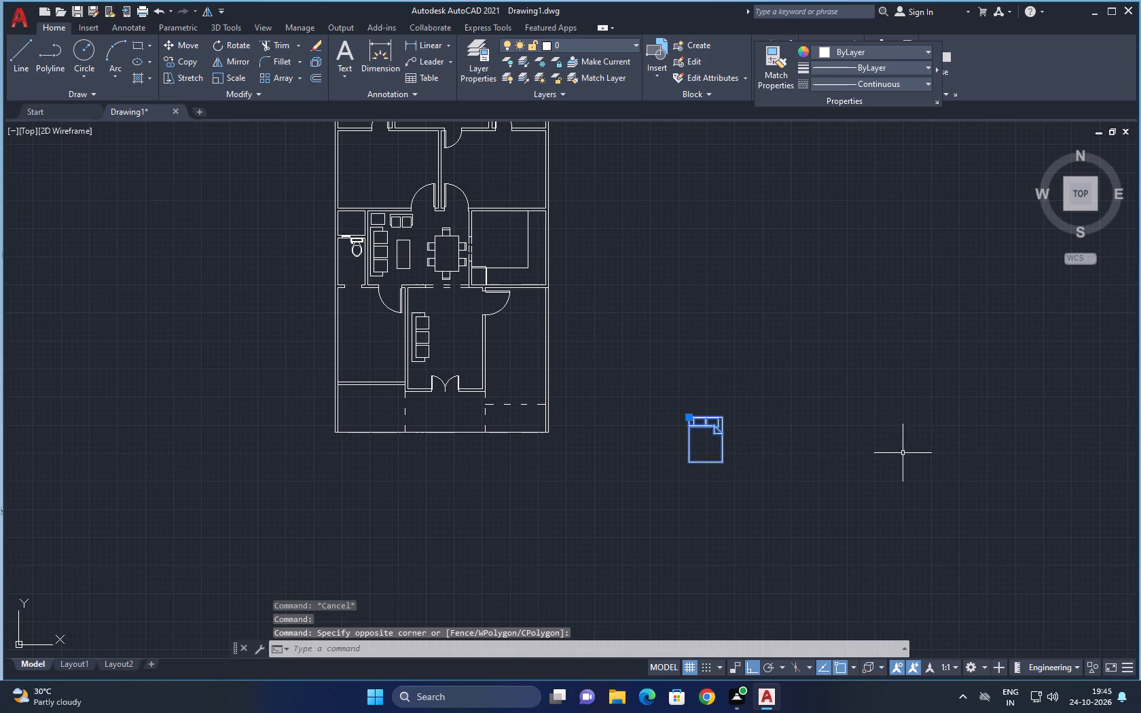
key("r")
key("o")
key("space")
left_click_drag(766, 452, 759, 425)
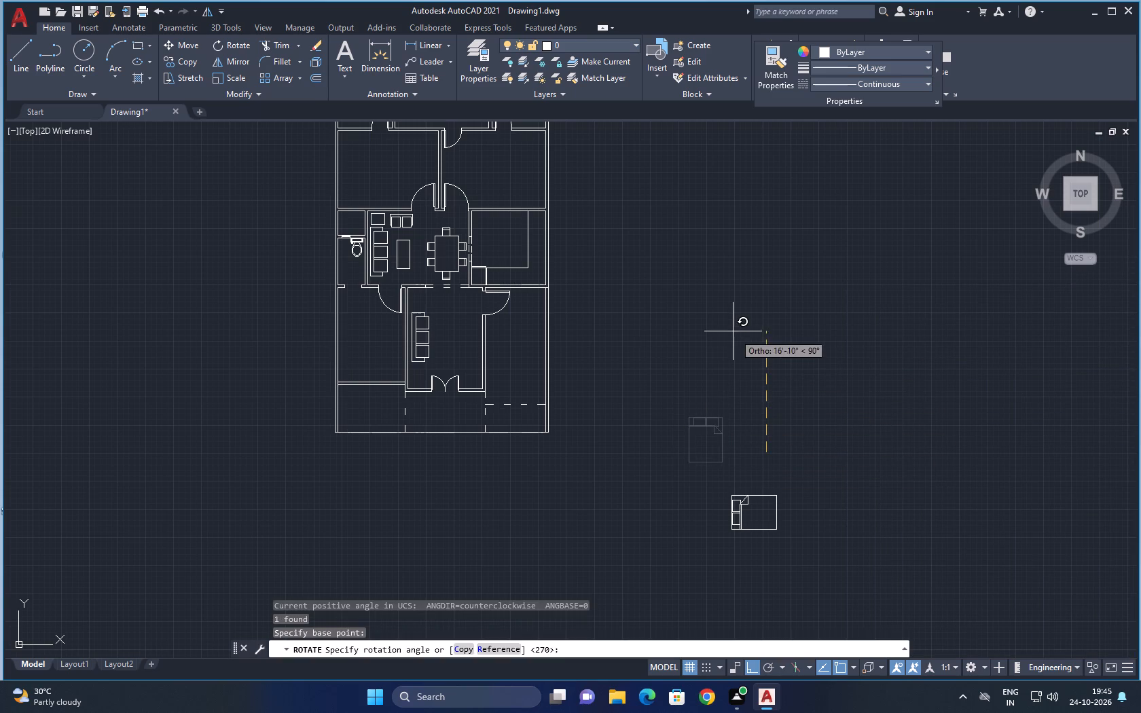
left_click(727, 324)
Move the rotated bed, with Ortho off, into the lower-left bedroom with its head near the left outer wall.
left_click_drag(795, 551, 775, 528)
left_click(695, 486)
key("m")
key("space")
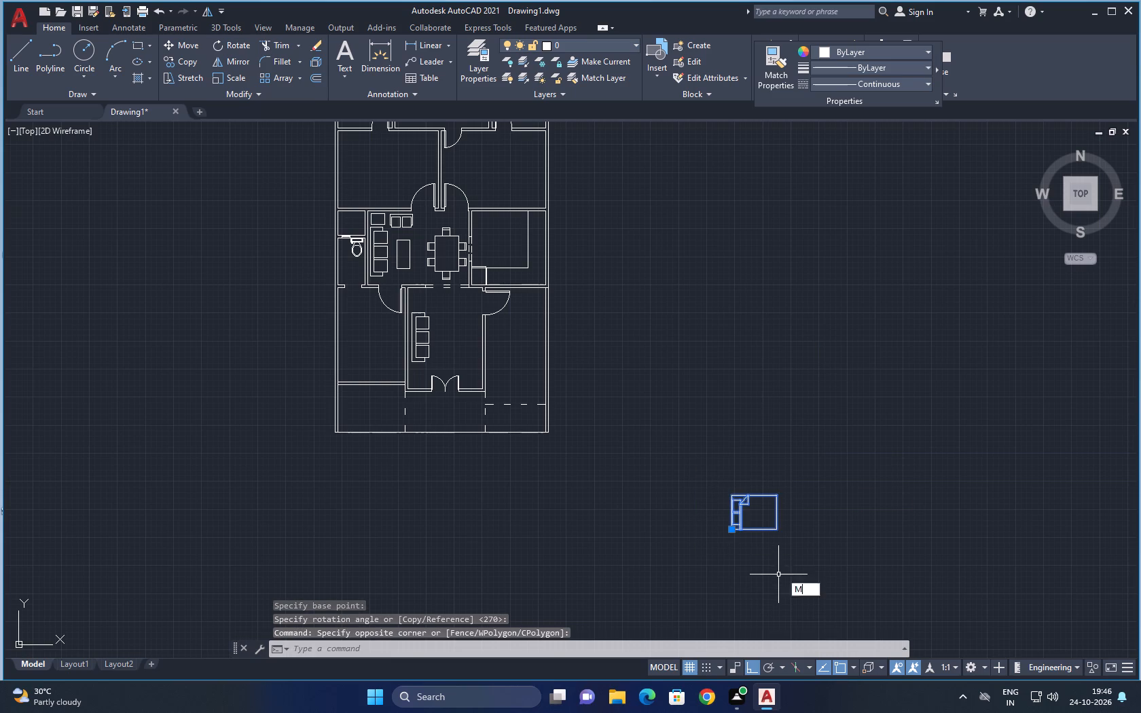
left_click(746, 510)
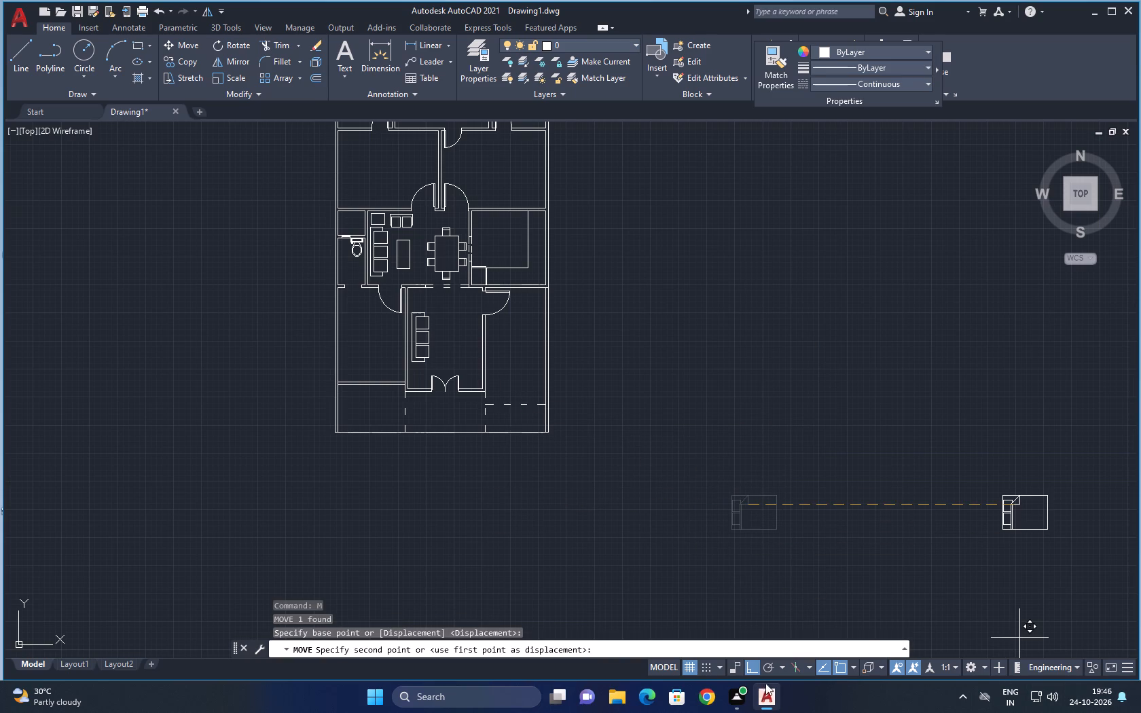
left_click(756, 672)
scroll(353, 333, "up", 1)
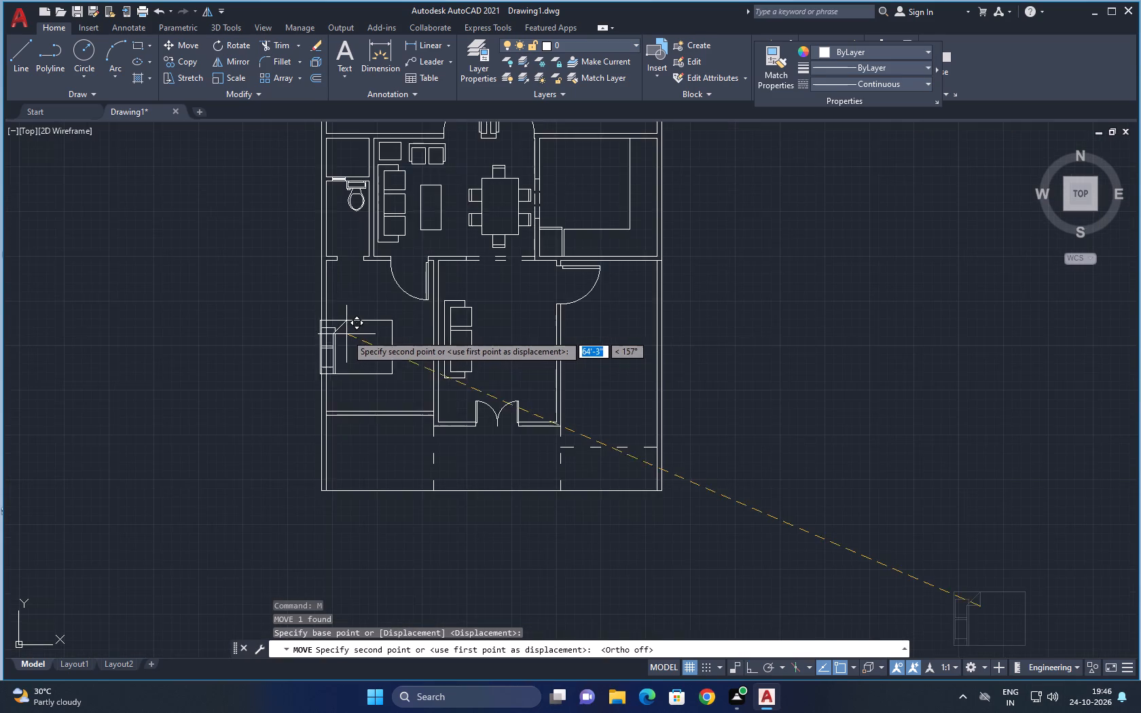
scroll(342, 334, "up", 1)
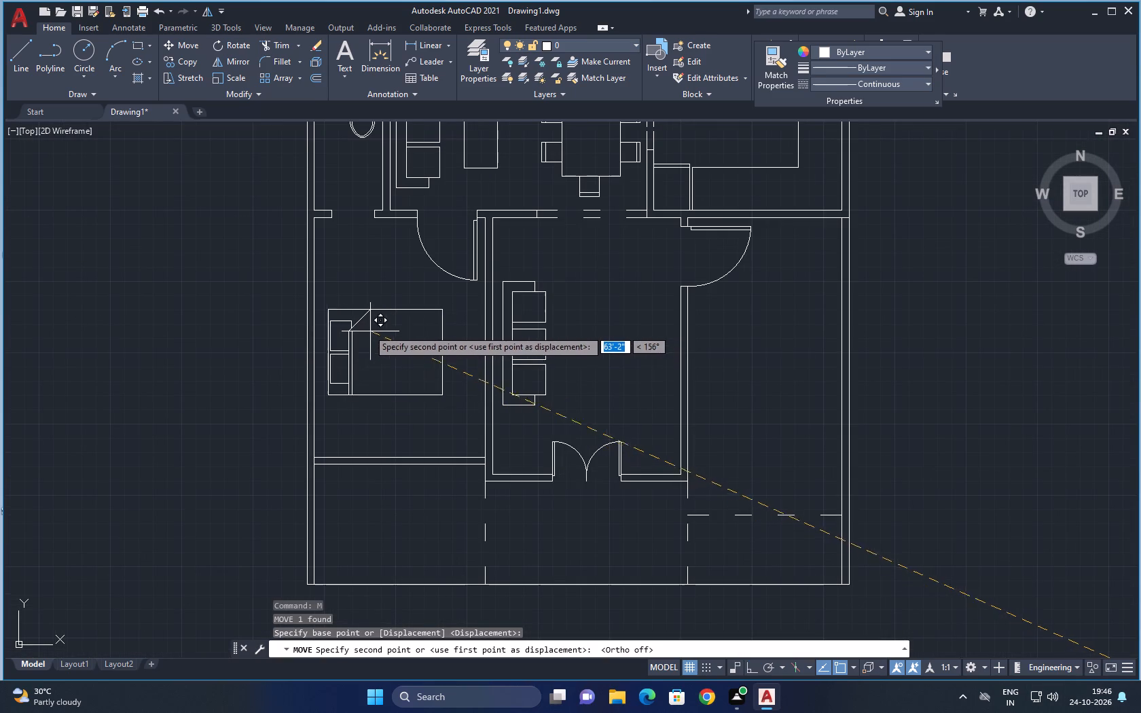
scroll(367, 329, "up", 1)
left_click(357, 325)
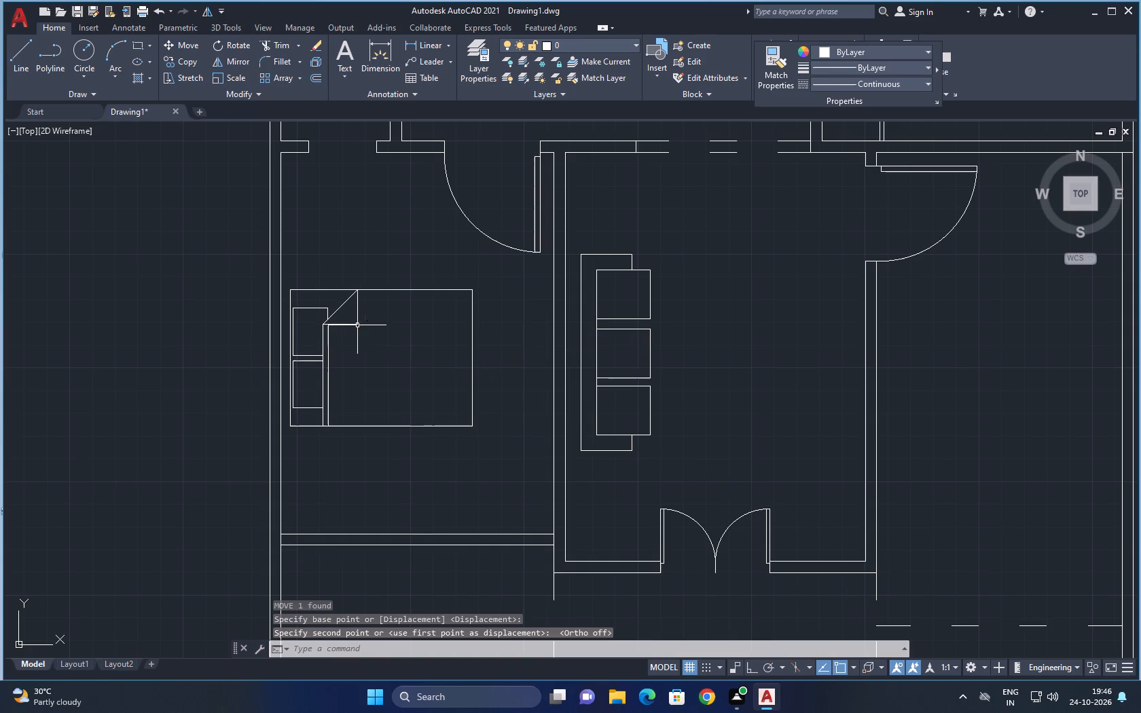
Draw a small rectangle as a bedside table just above the head of the bed, near the left wall.
key("r")
key("e")
key("c")
key("space")
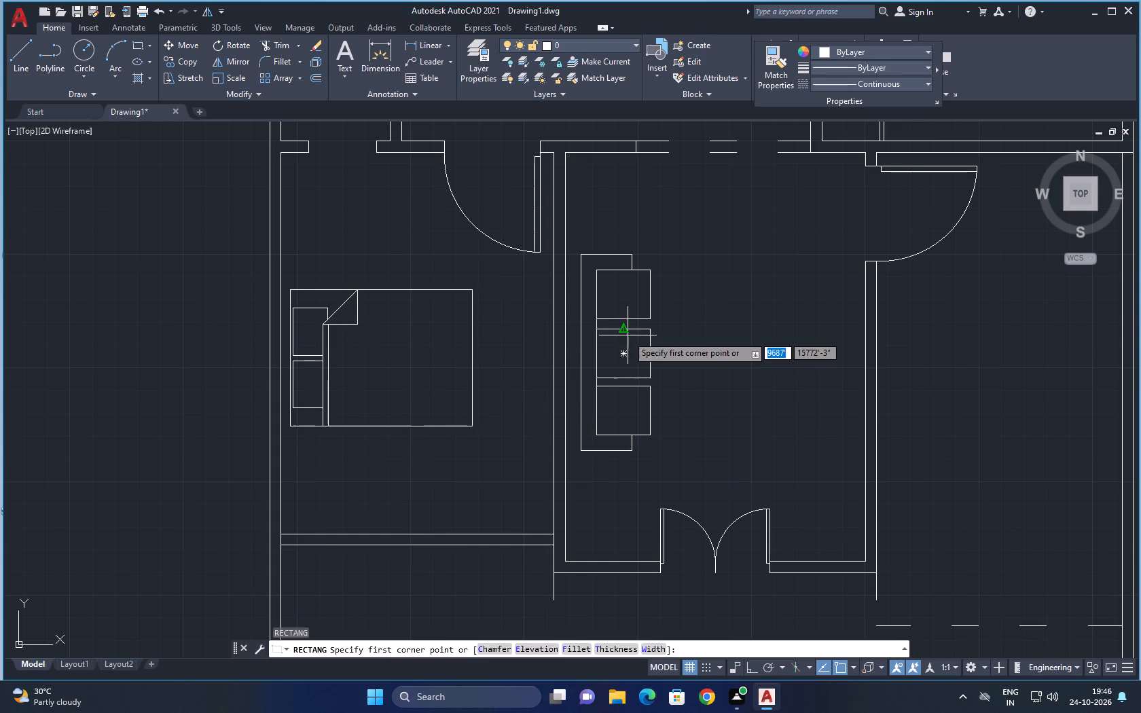
left_click(289, 240)
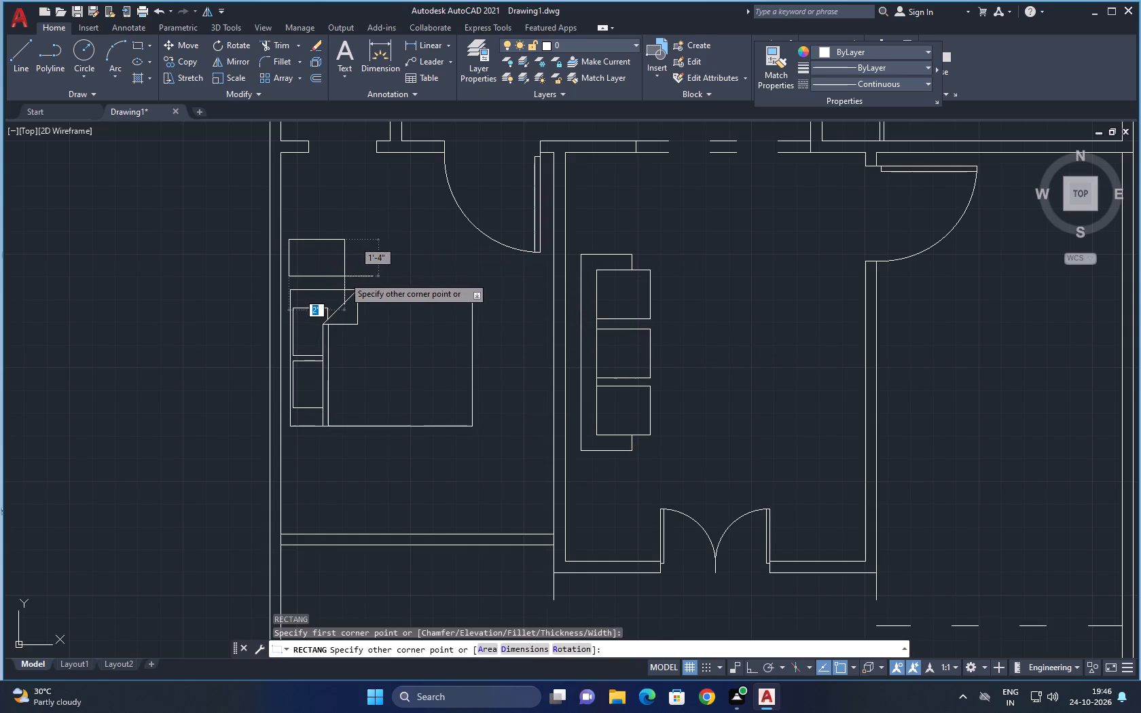
left_click(333, 281)
Mirror the bedside table about a horizontal line through the middle of the bed with Ortho on, keeping the original.
left_click(342, 280)
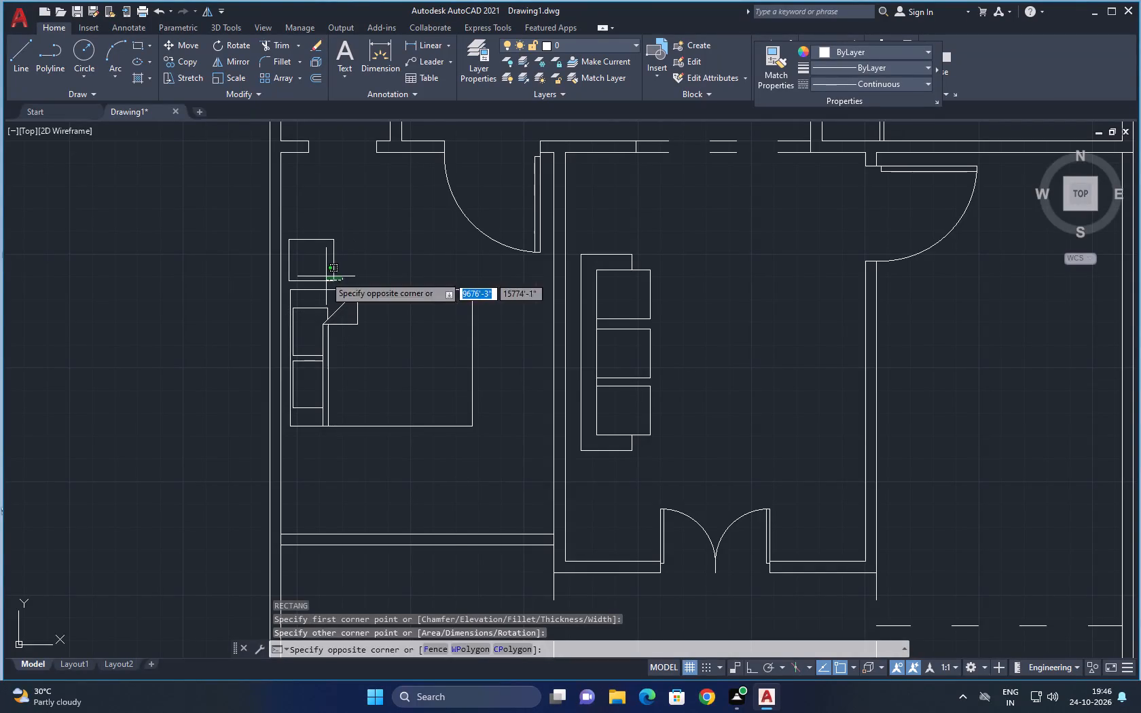
left_click(325, 275)
key("m")
key("i")
key("space")
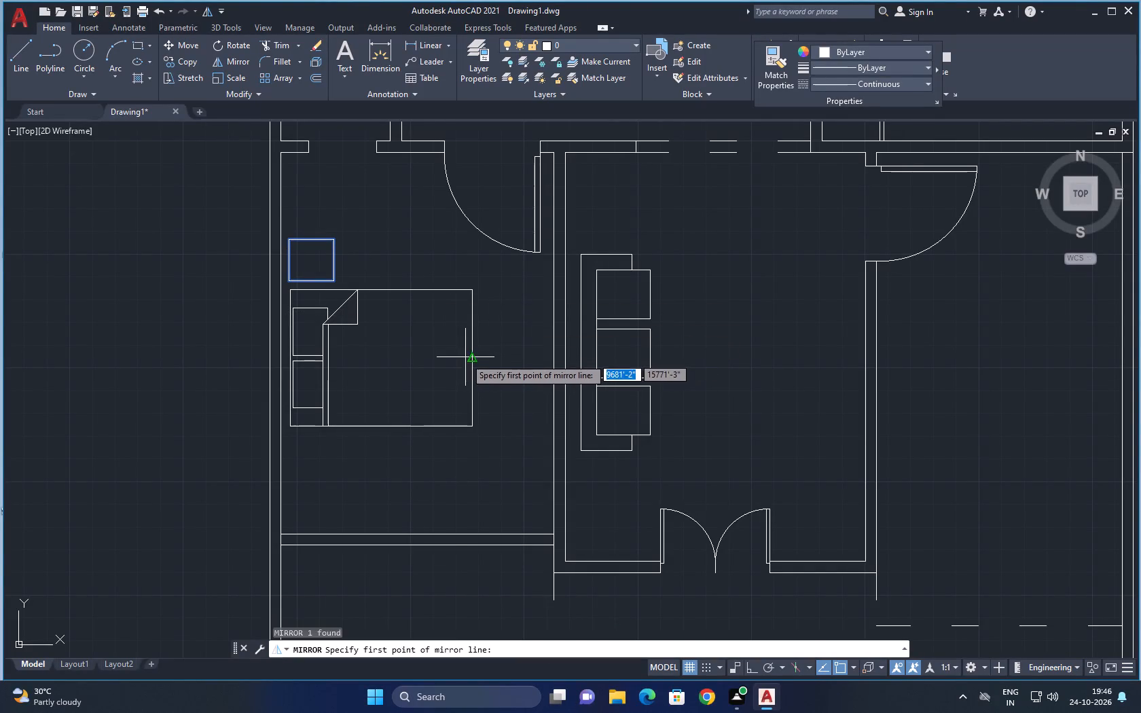
left_click(472, 361)
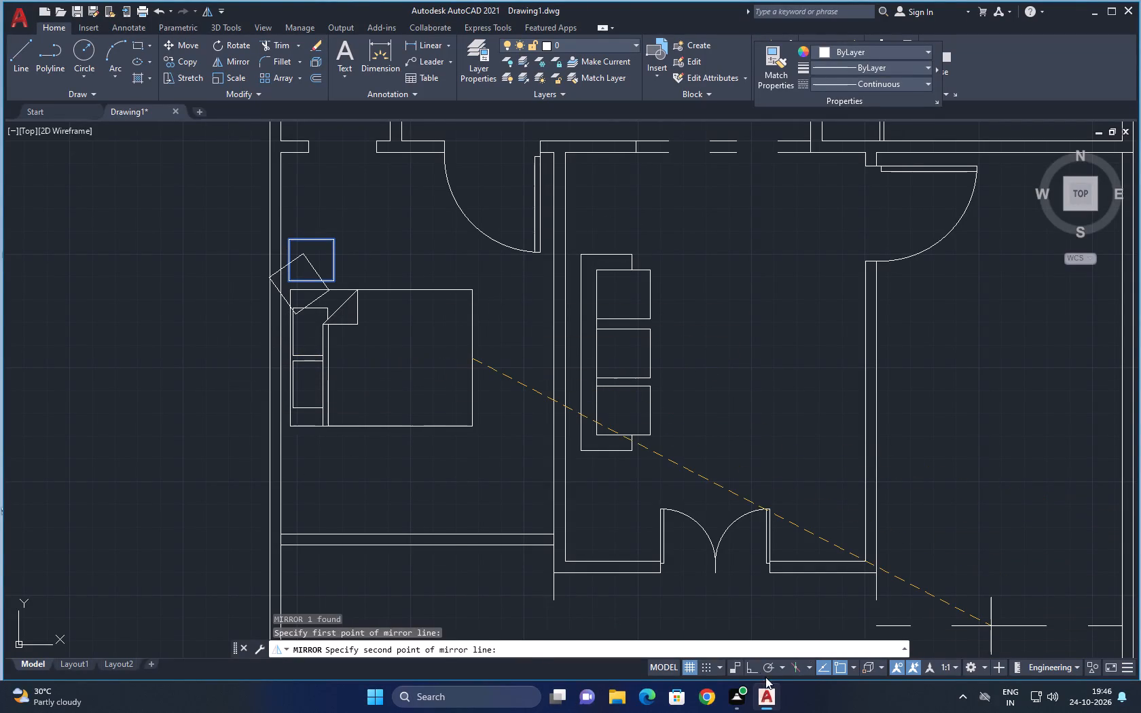
left_click(753, 674)
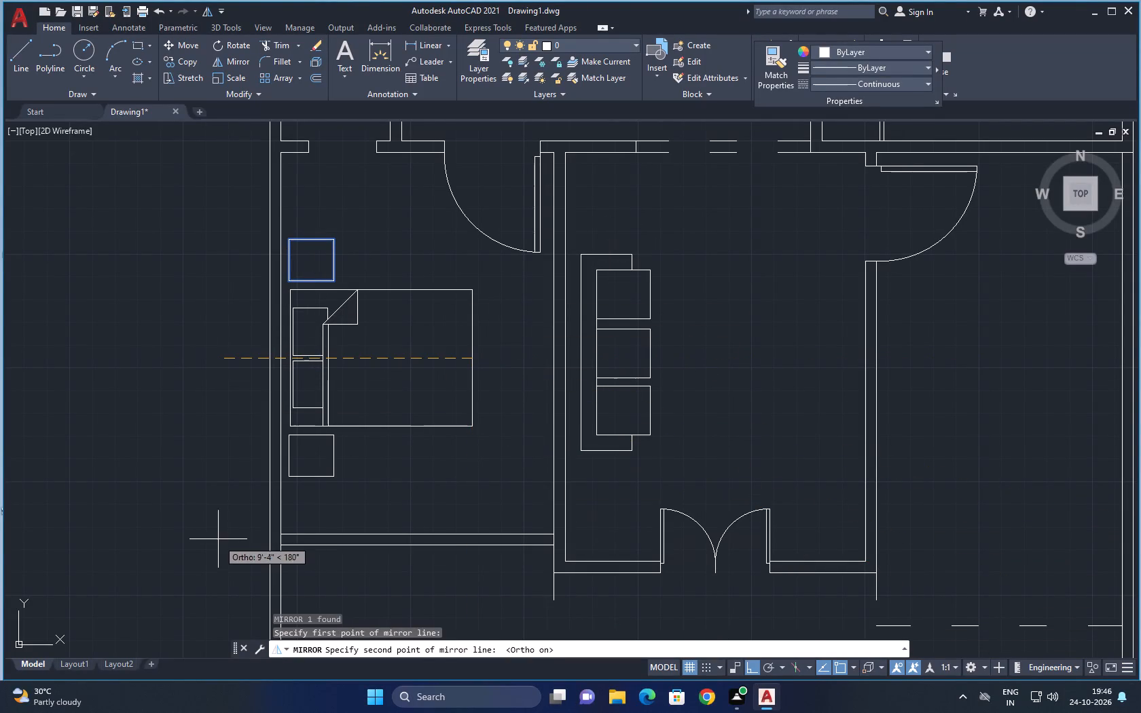
left_click(186, 469)
left_click_drag(213, 519, 186, 469)
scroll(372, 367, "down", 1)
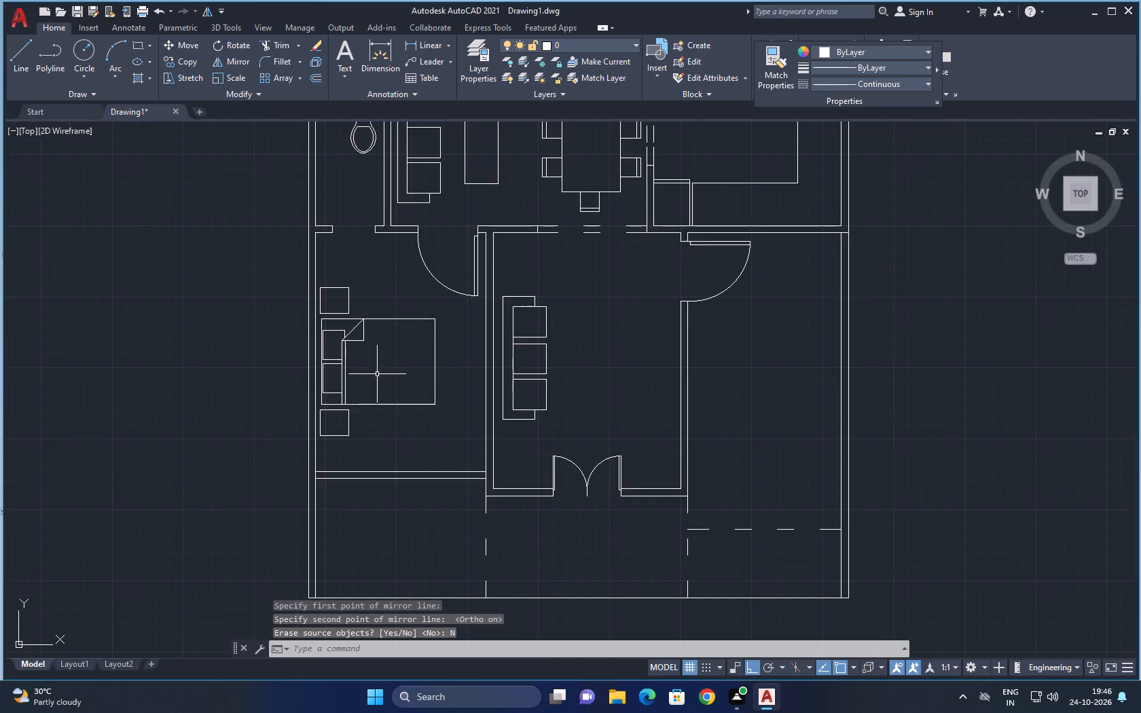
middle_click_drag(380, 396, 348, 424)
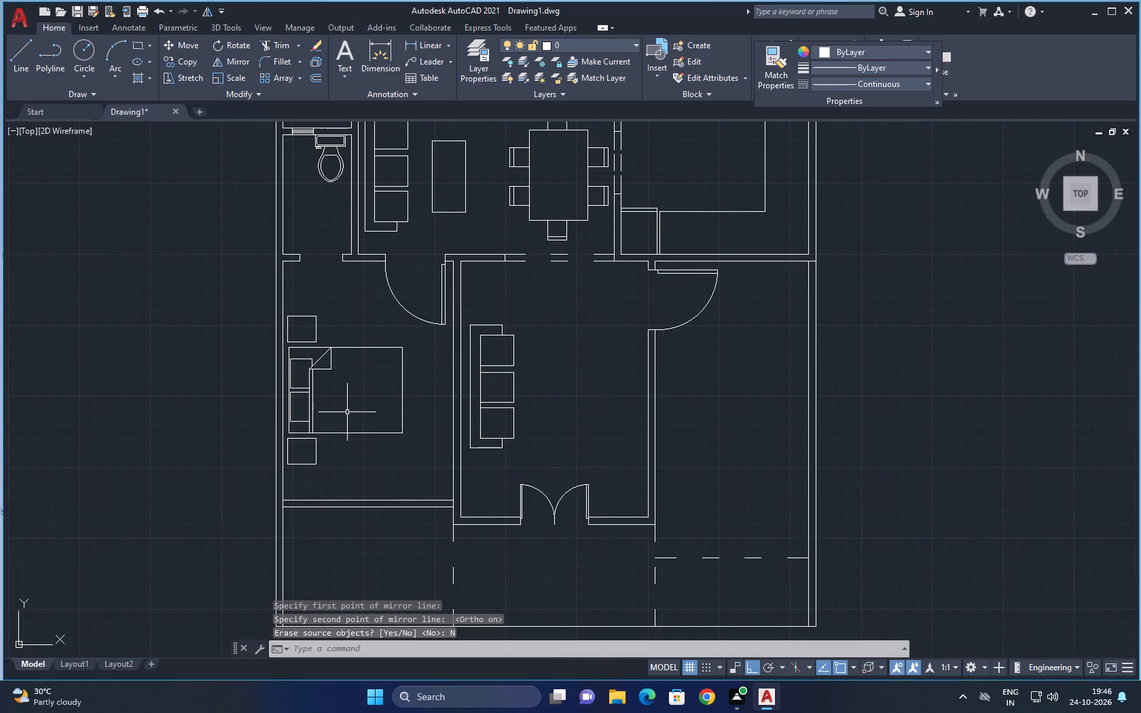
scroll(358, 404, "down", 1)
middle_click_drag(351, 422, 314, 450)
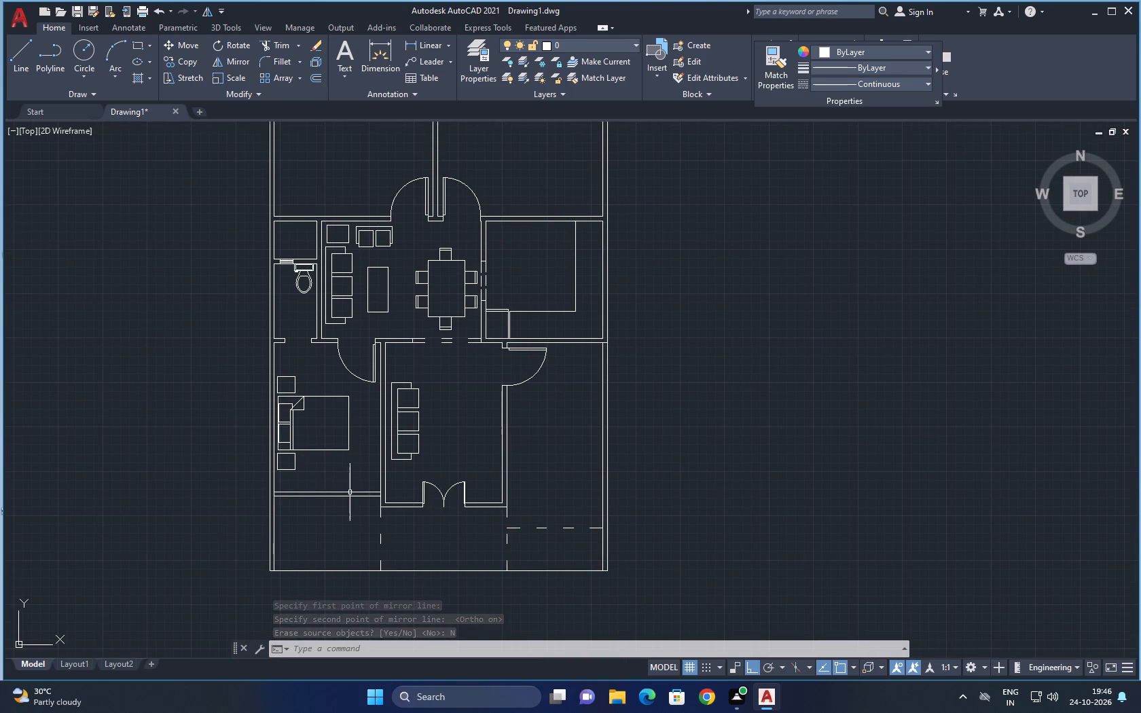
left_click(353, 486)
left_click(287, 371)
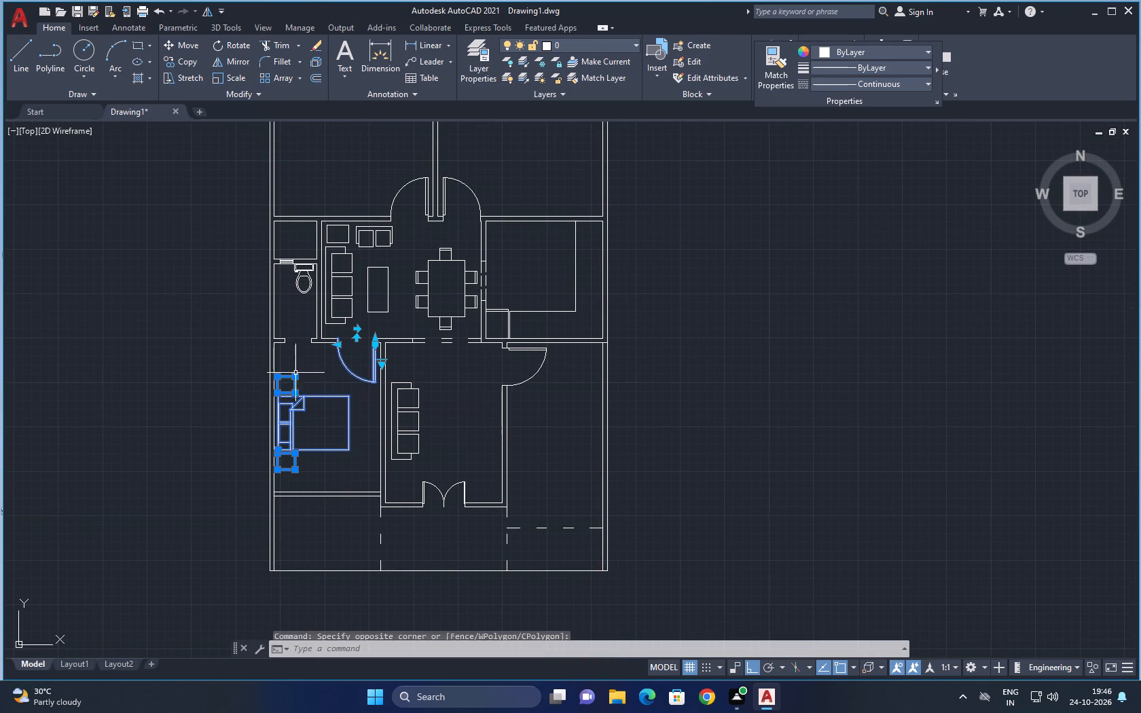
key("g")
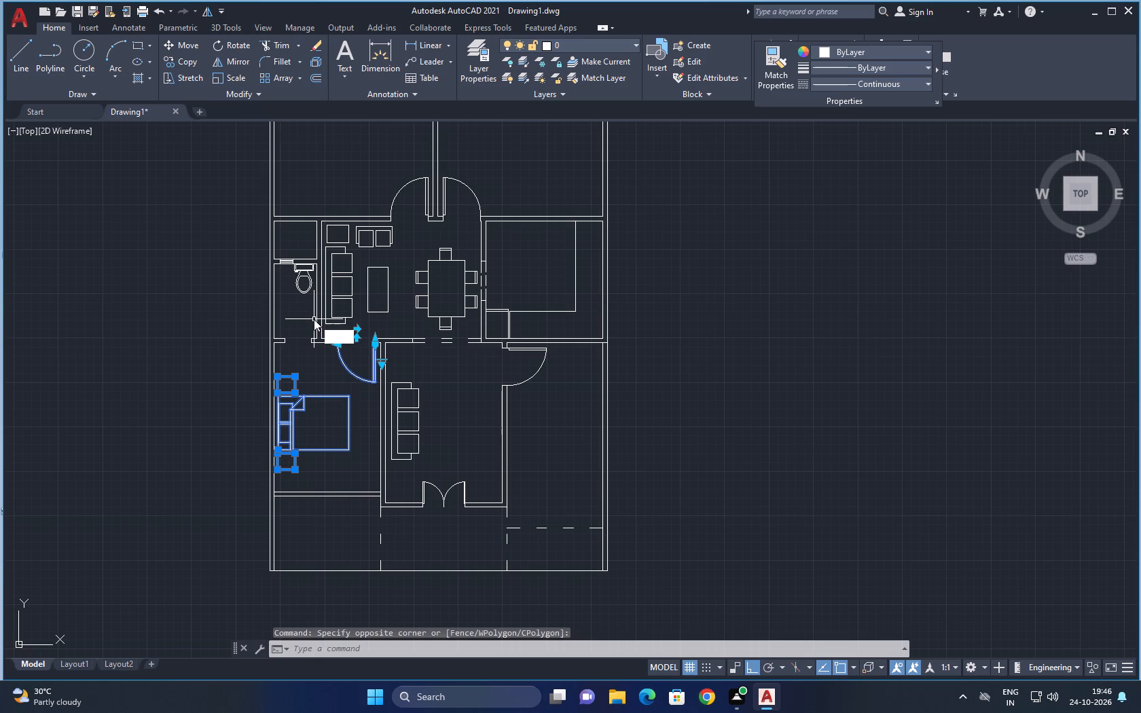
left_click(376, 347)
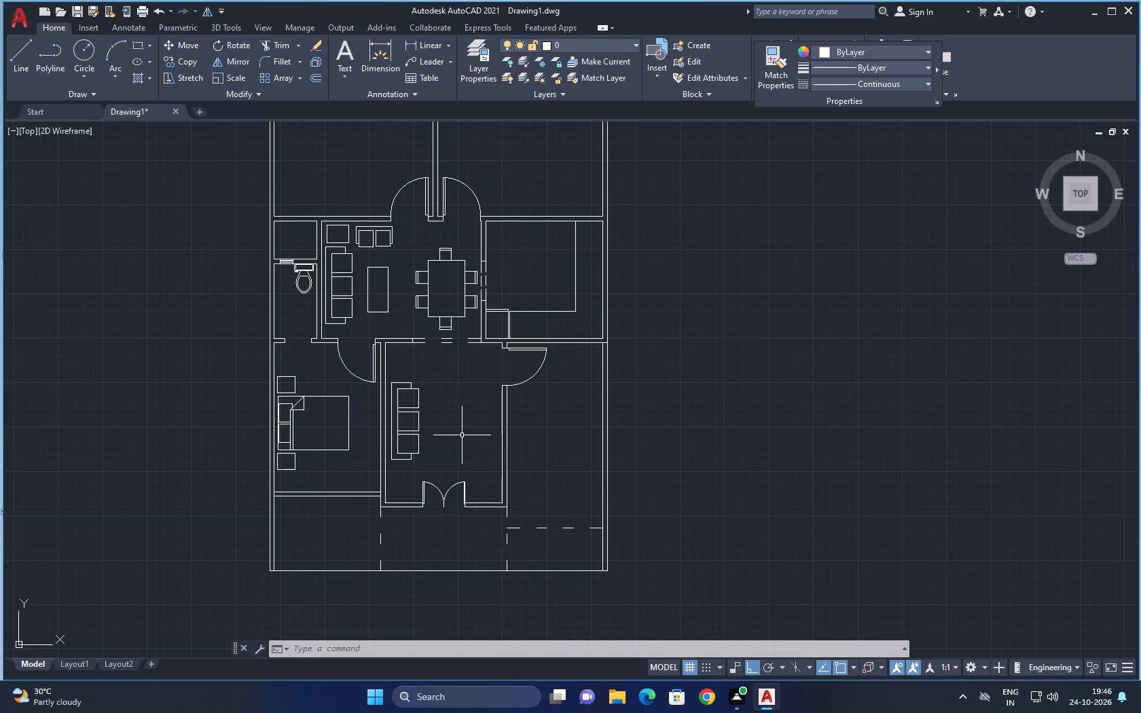
Look over the whole house plan, from the upper rooms down to the furnished bedroom and entrance area.
middle_click(477, 433)
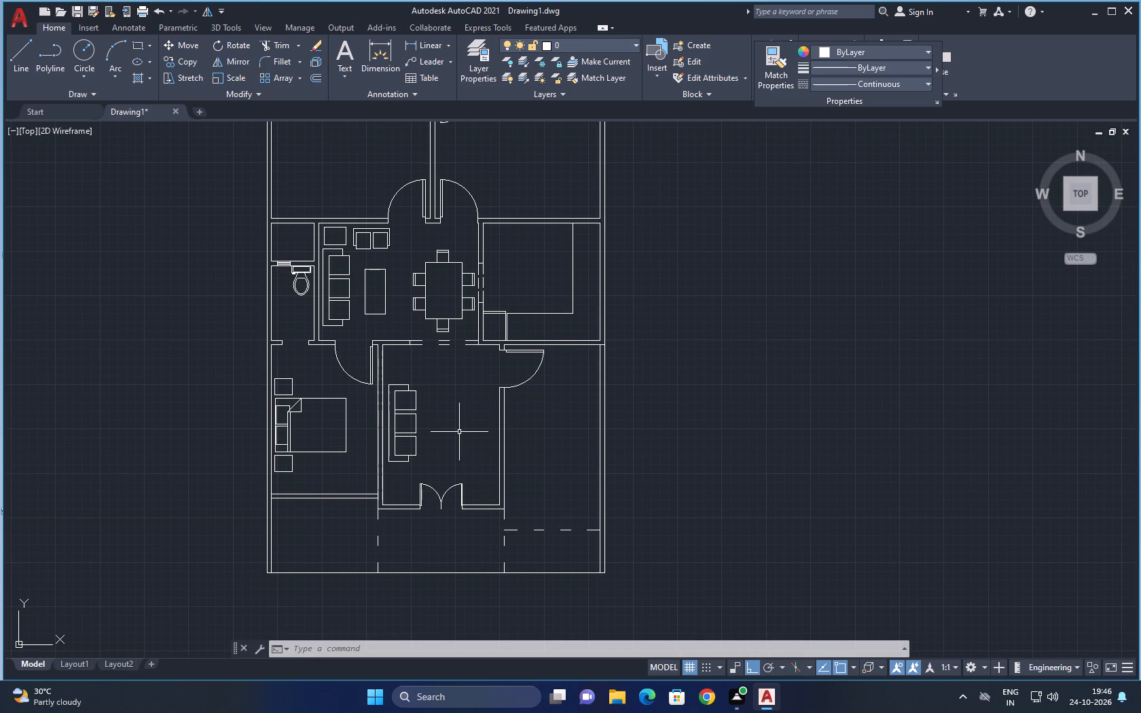
scroll(458, 394, "down", 1)
middle_click_drag(442, 376, 434, 382)
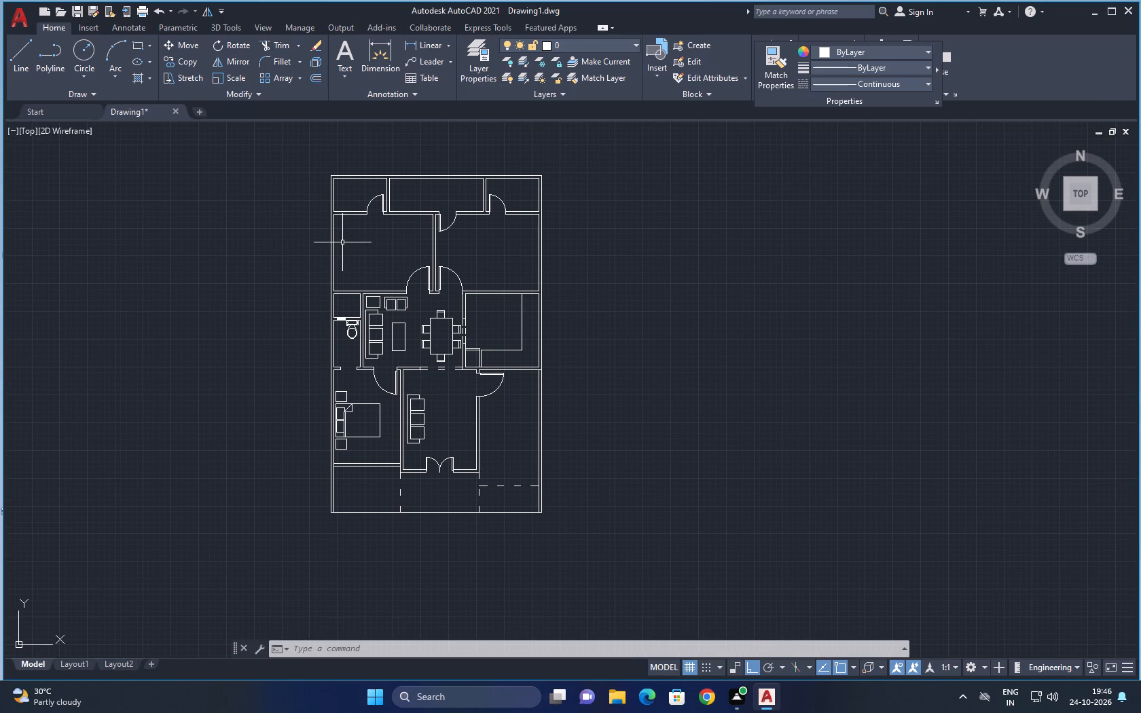
middle_click_drag(365, 257, 364, 284)
middle_click_drag(465, 299, 406, 311)
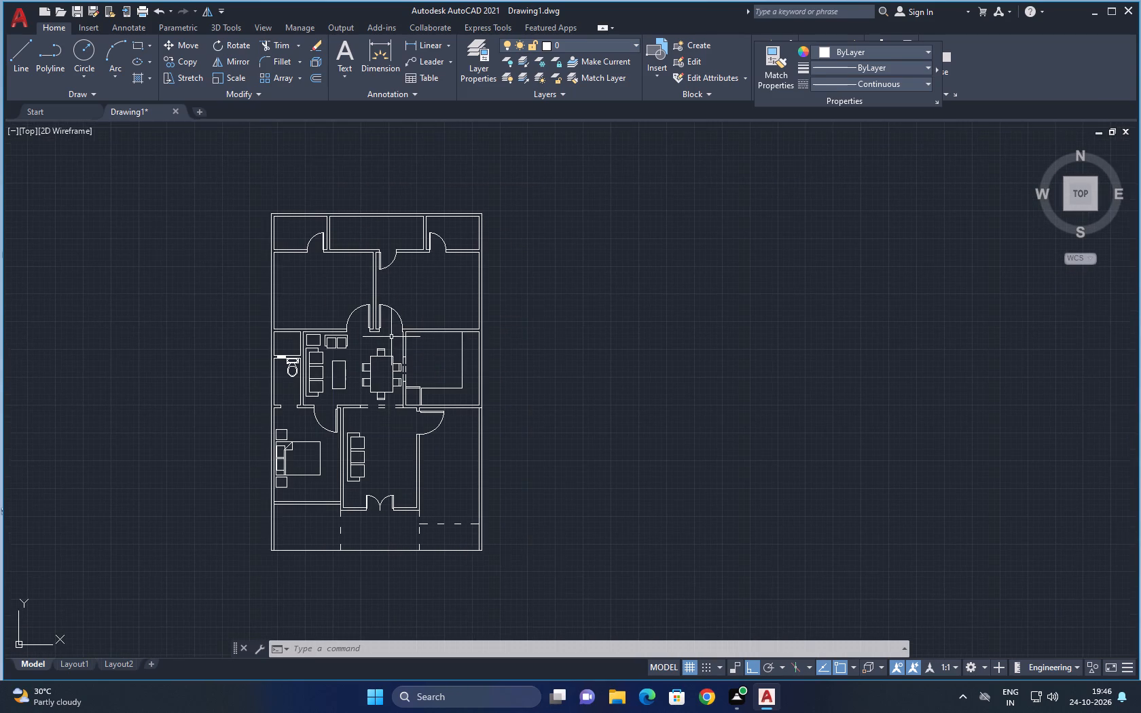
middle_click_drag(469, 394, 416, 337)
middle_click_drag(410, 453, 403, 407)
middle_click_drag(358, 473, 361, 438)
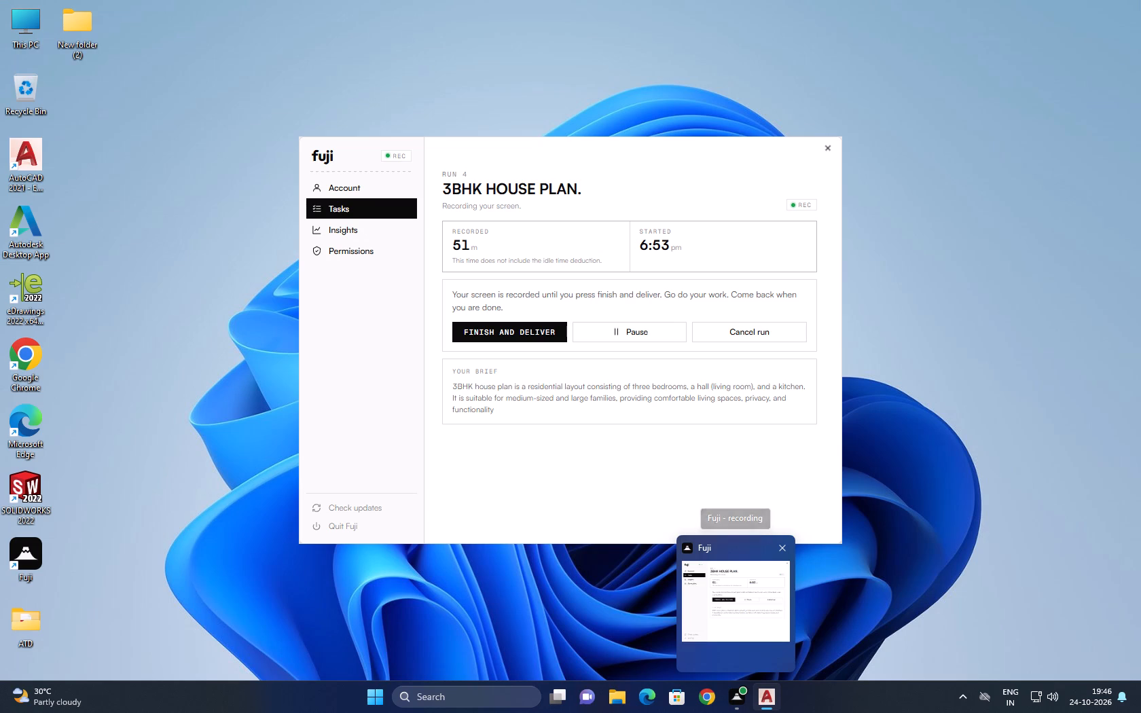
middle_click_drag(710, 428, 710, 446)
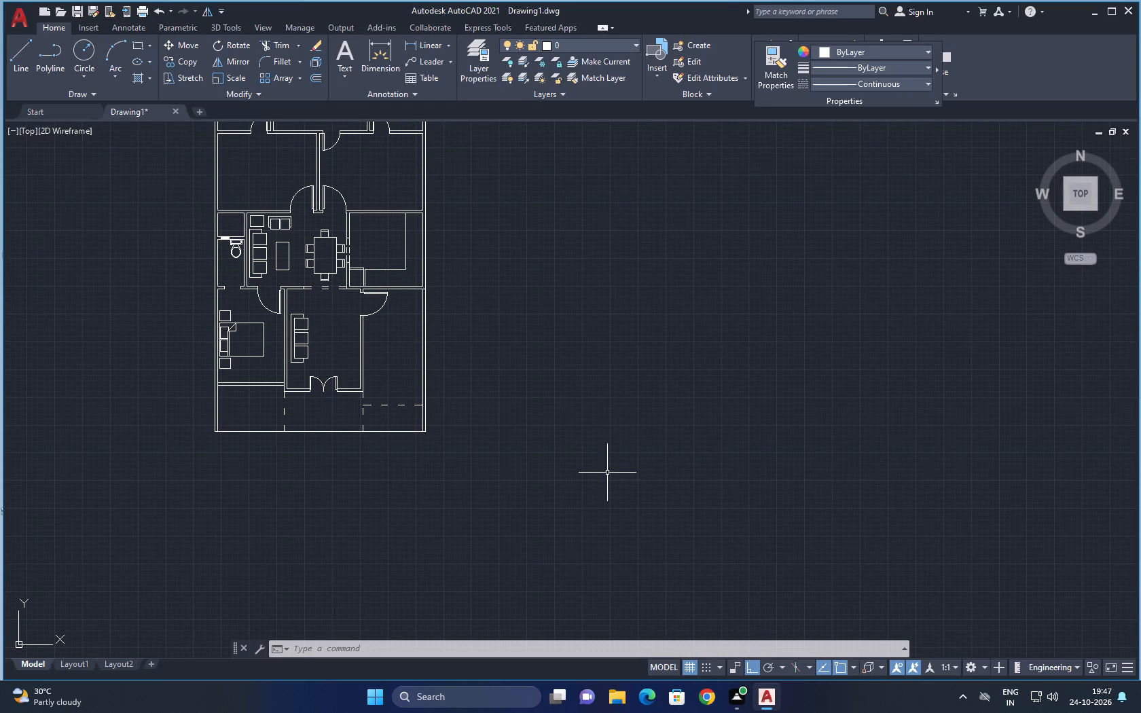
middle_click_drag(557, 485, 580, 497)
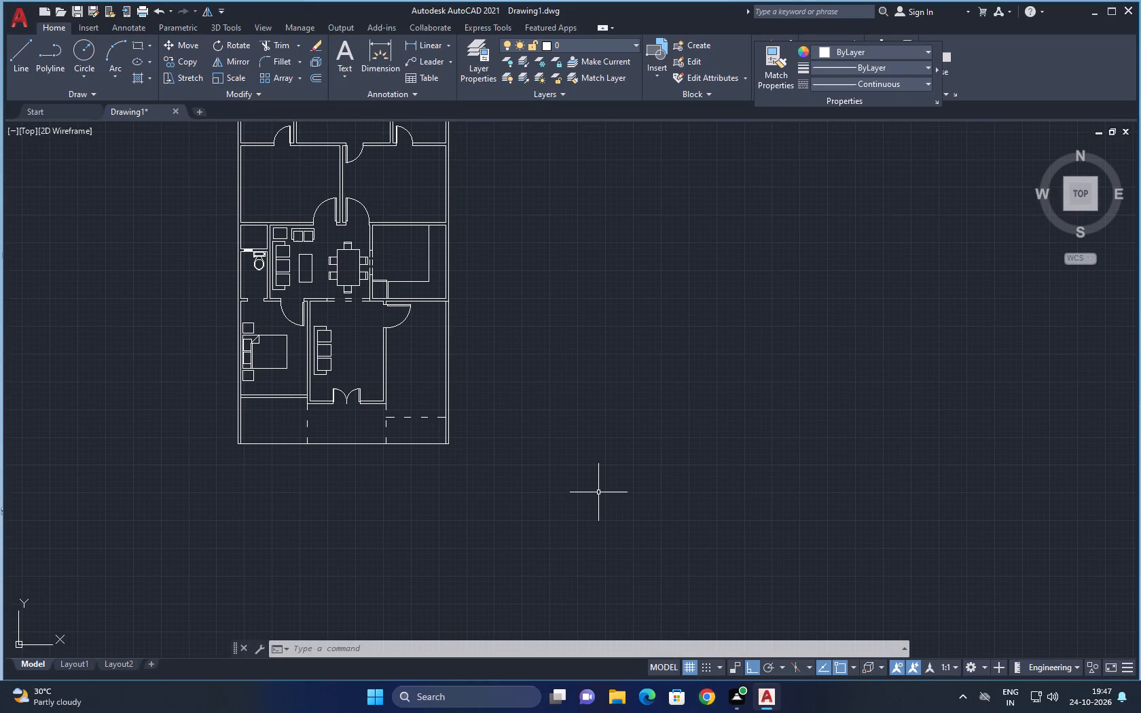
middle_click_drag(232, 350, 248, 445)
middle_click_drag(268, 304, 270, 337)
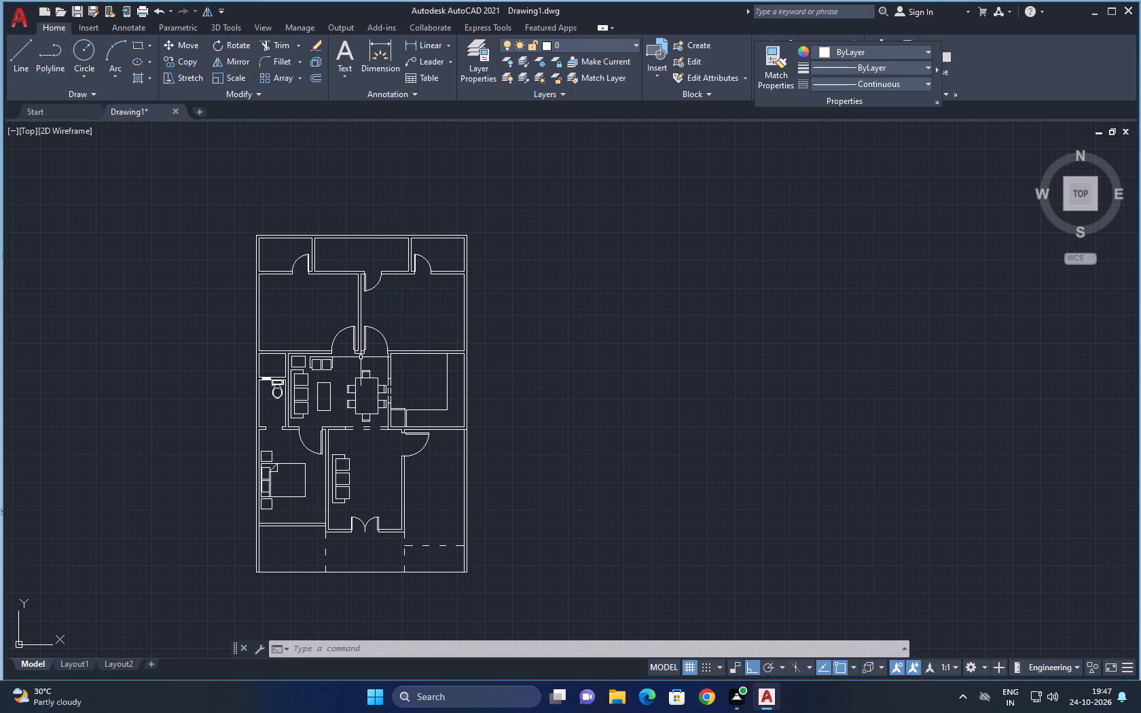
middle_click_drag(274, 301, 292, 319)
scroll(300, 275, "up", 1)
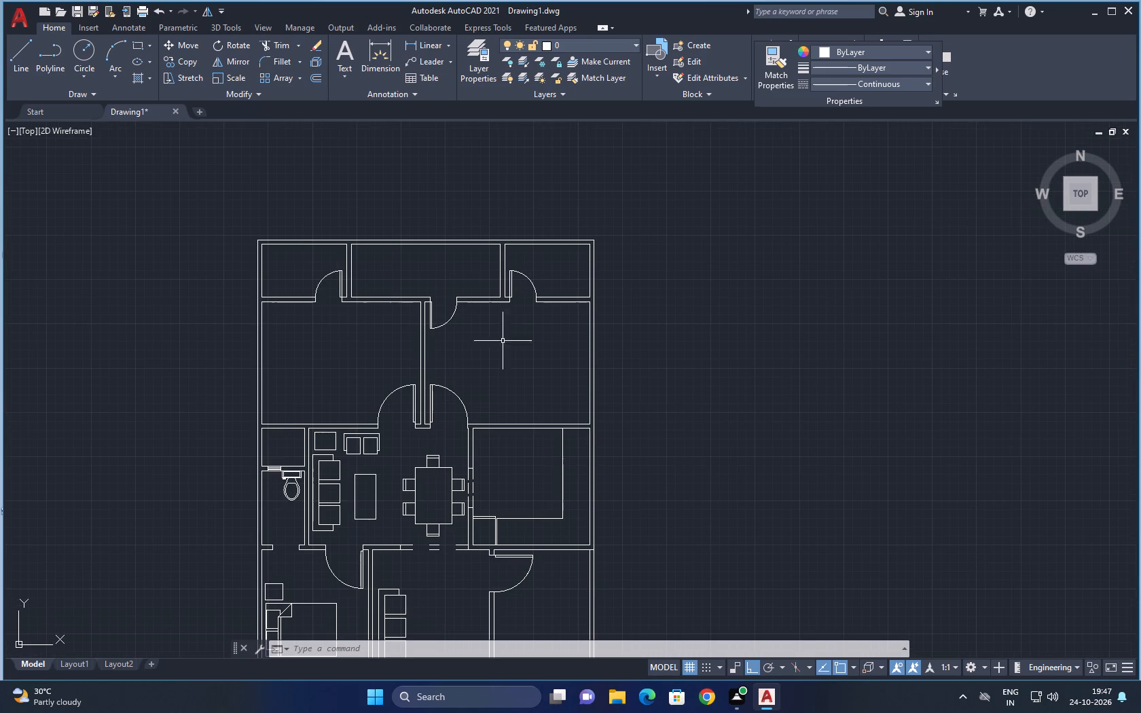
middle_click_drag(475, 394, 462, 382)
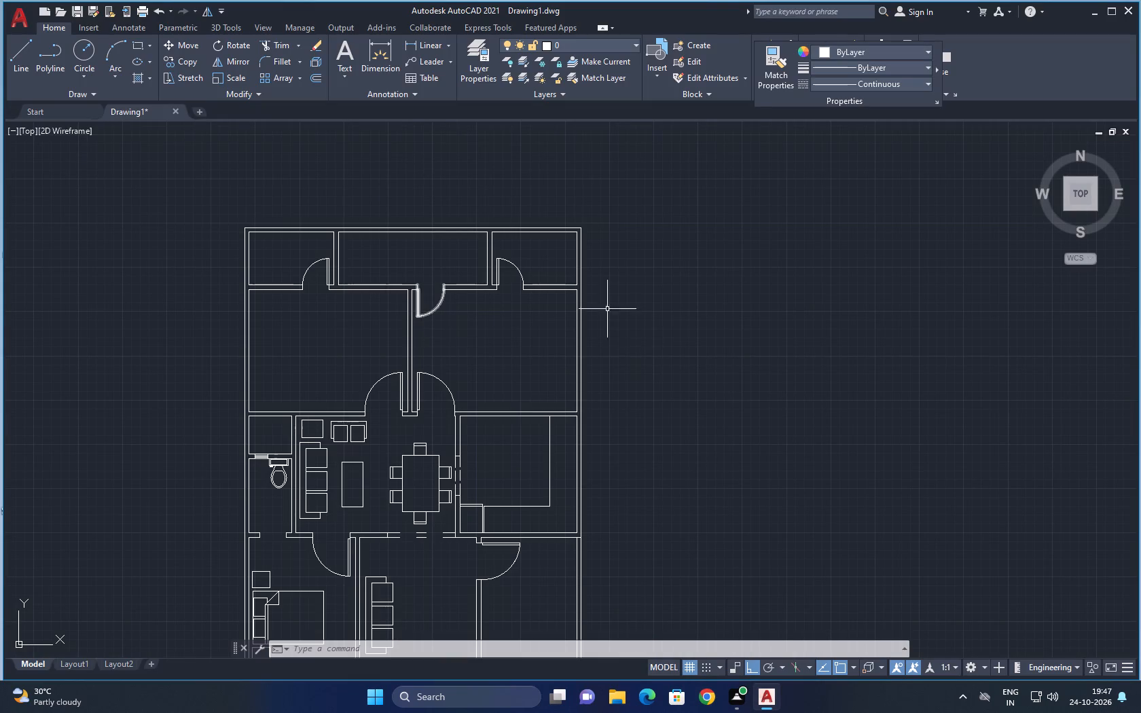
middle_click_drag(454, 318, 479, 288)
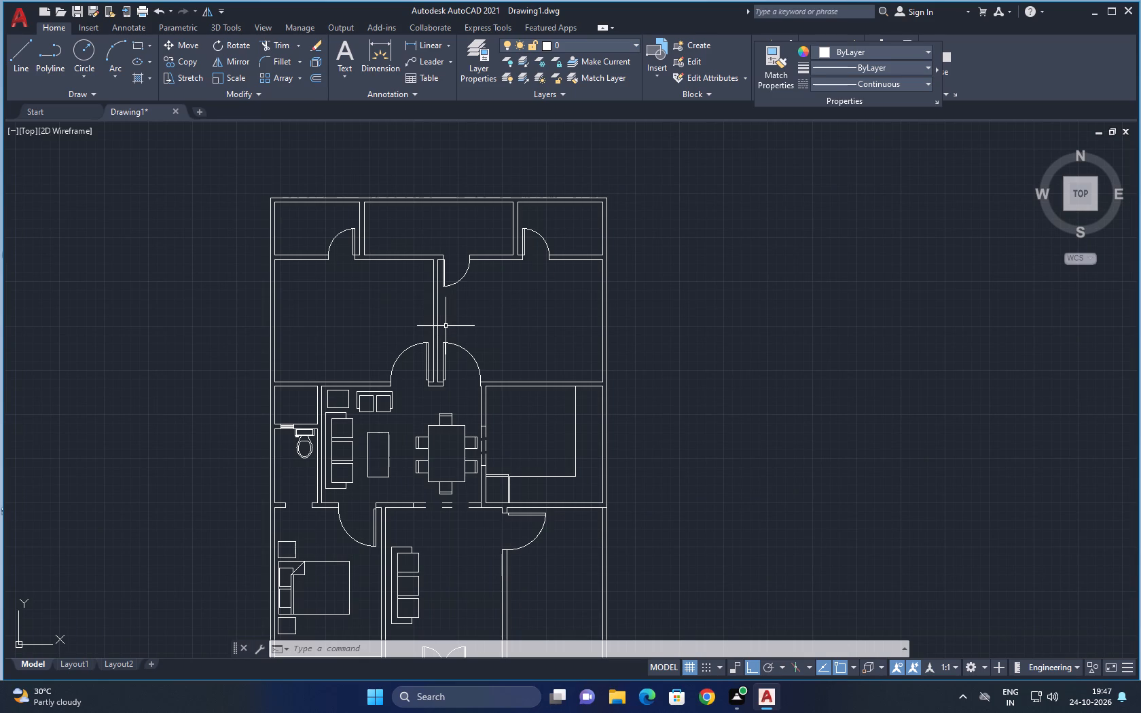
scroll(482, 388, "down", 1)
middle_click_drag(482, 388, 470, 300)
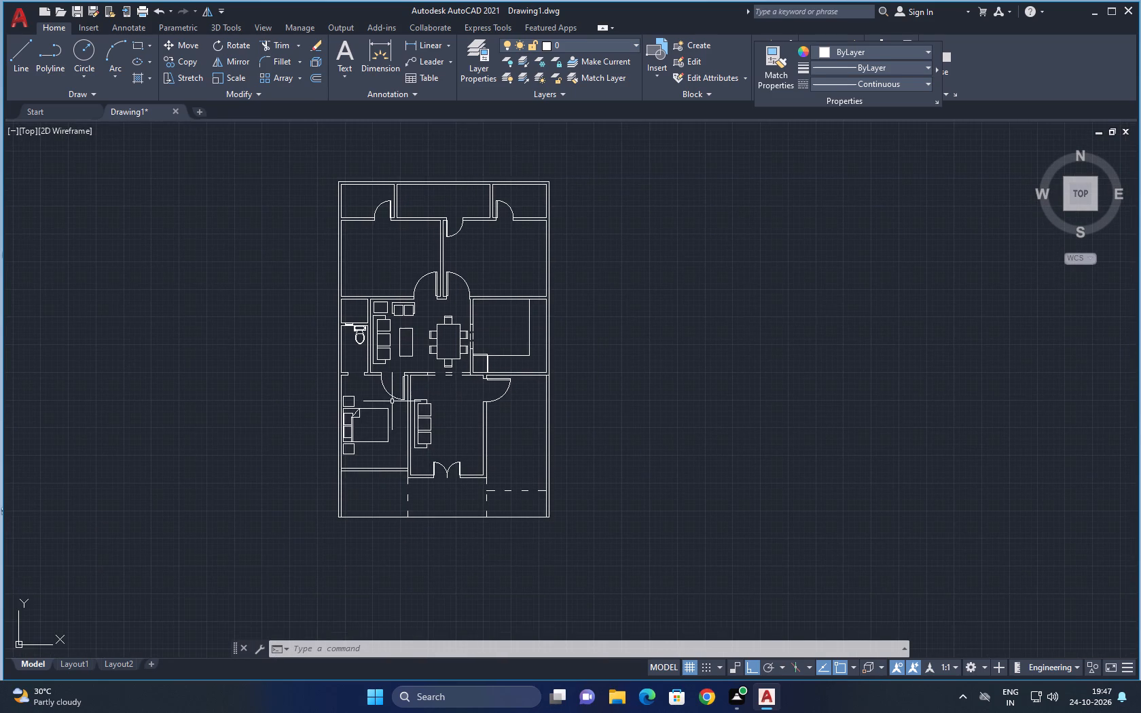
middle_click_drag(455, 410, 433, 401)
middle_click_drag(503, 346, 473, 388)
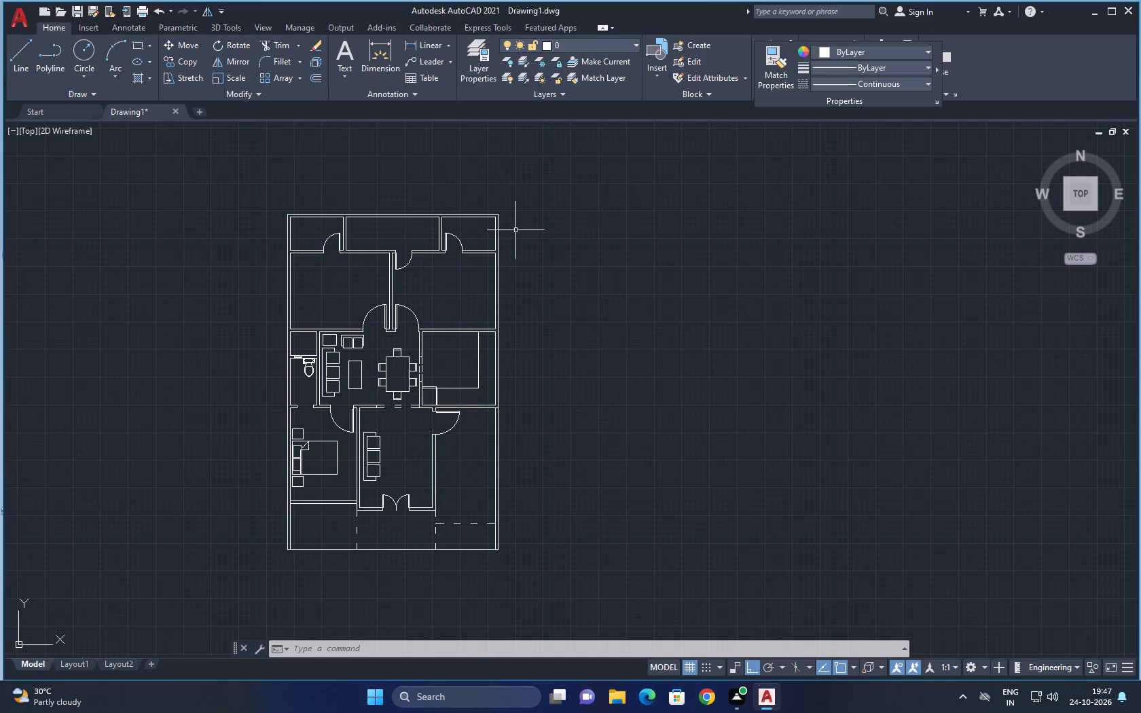
left_click(513, 209)
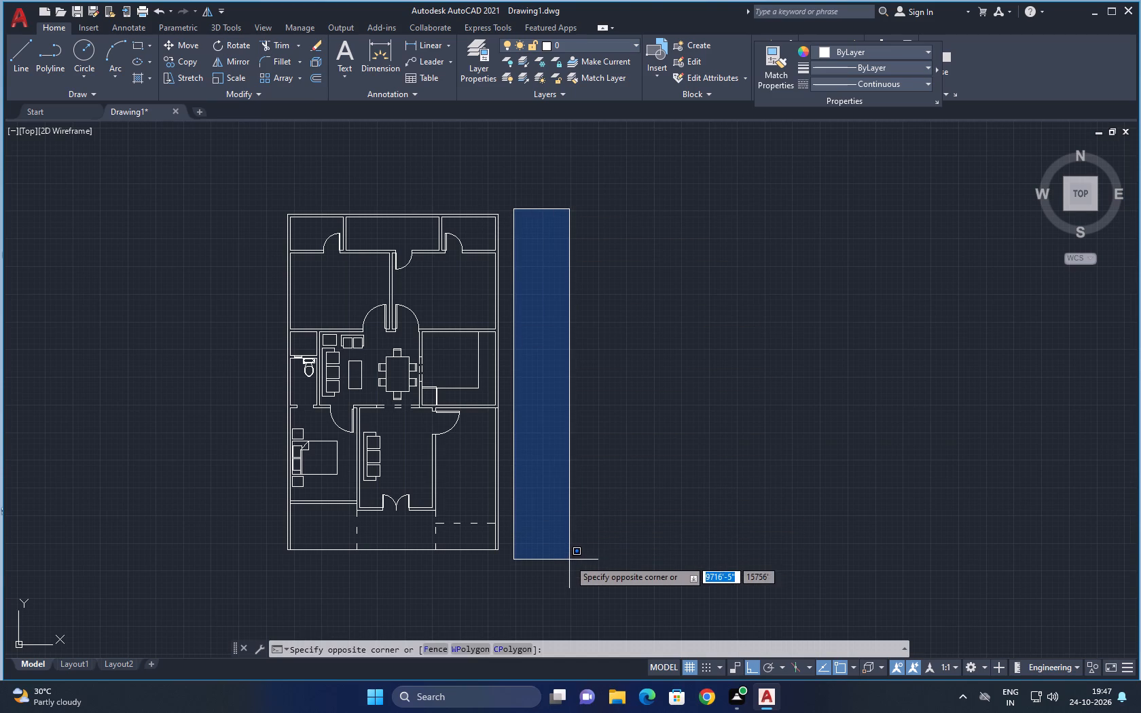
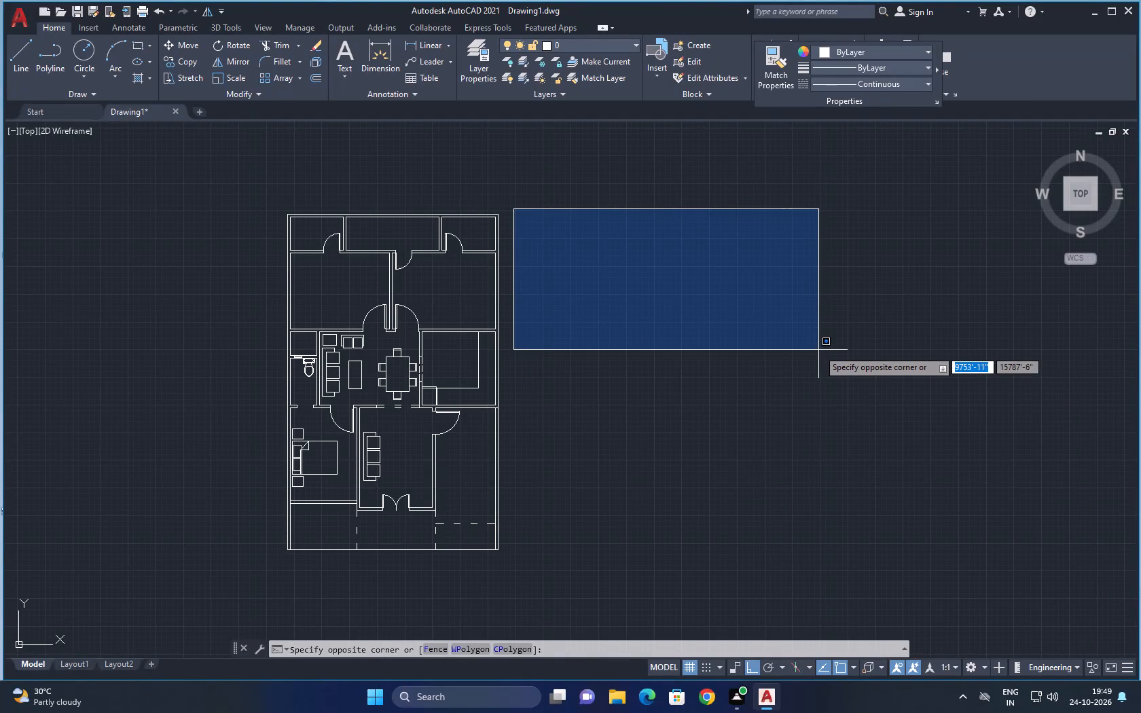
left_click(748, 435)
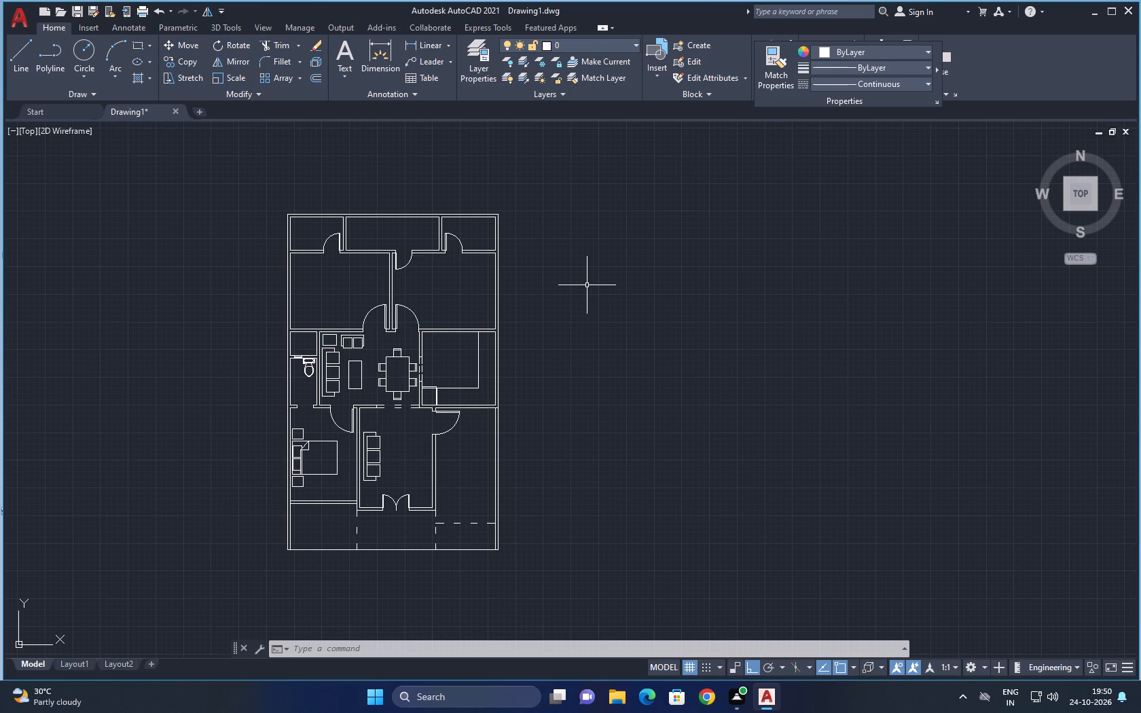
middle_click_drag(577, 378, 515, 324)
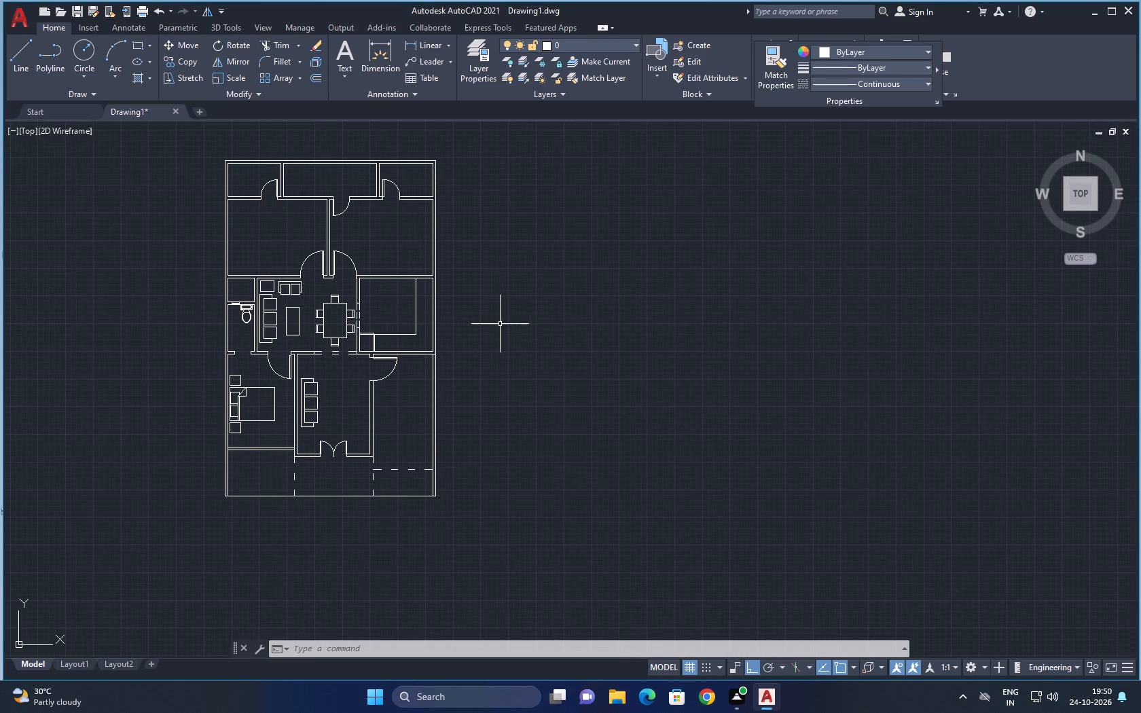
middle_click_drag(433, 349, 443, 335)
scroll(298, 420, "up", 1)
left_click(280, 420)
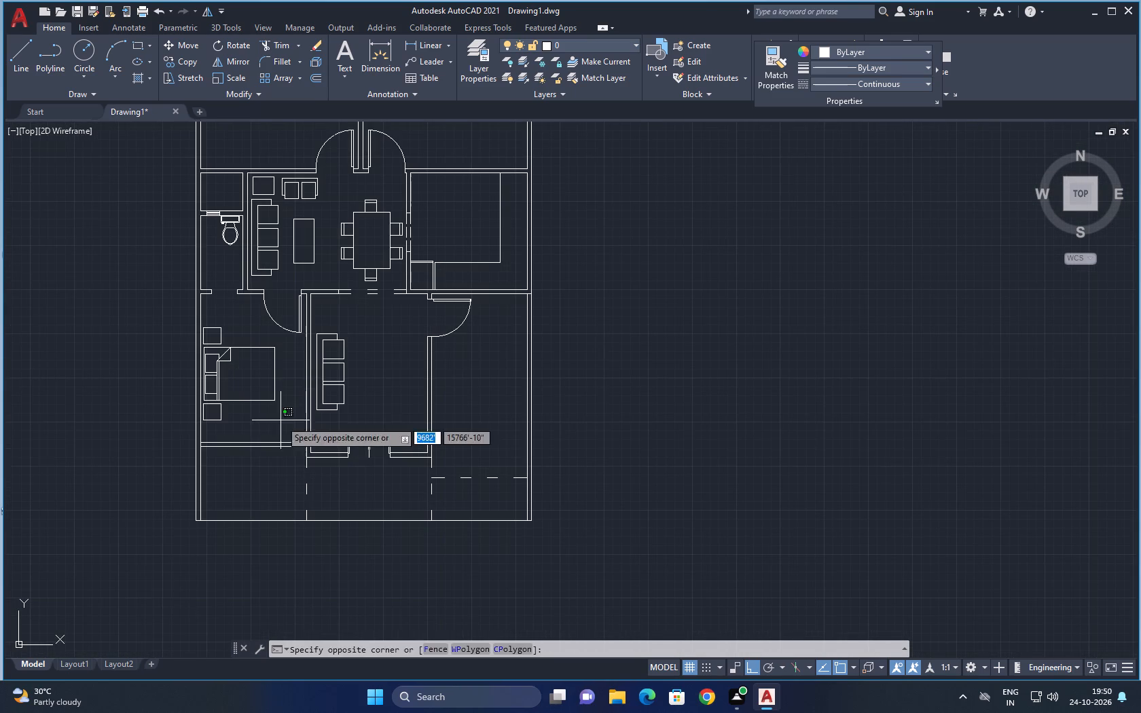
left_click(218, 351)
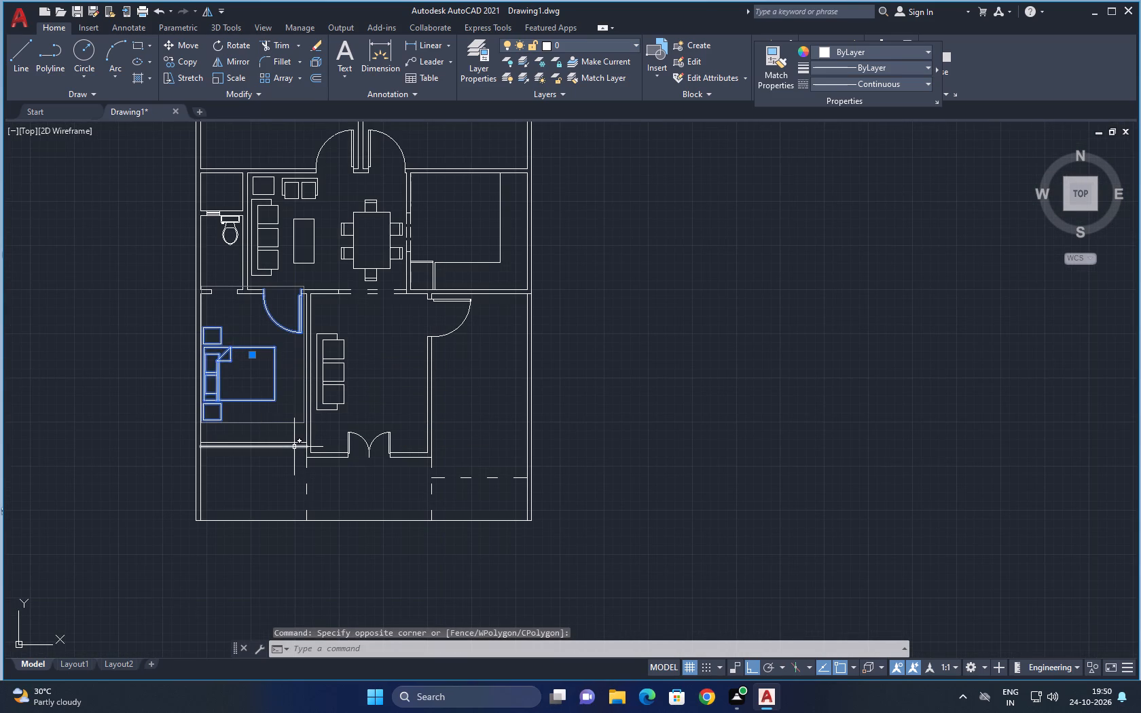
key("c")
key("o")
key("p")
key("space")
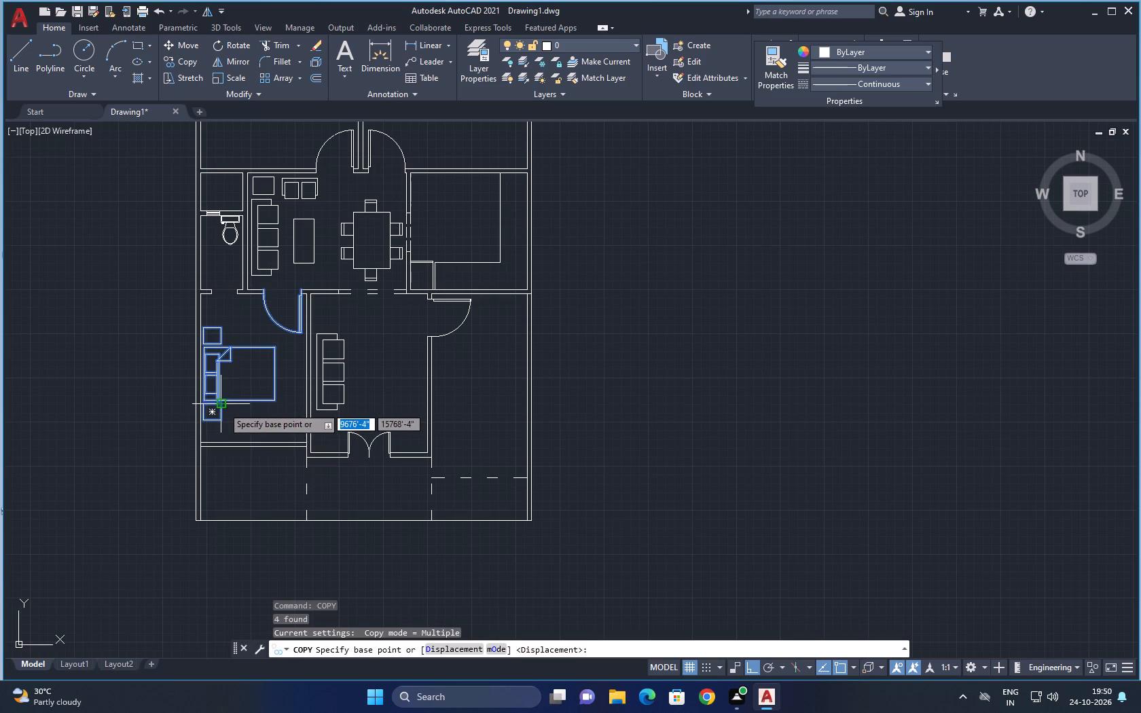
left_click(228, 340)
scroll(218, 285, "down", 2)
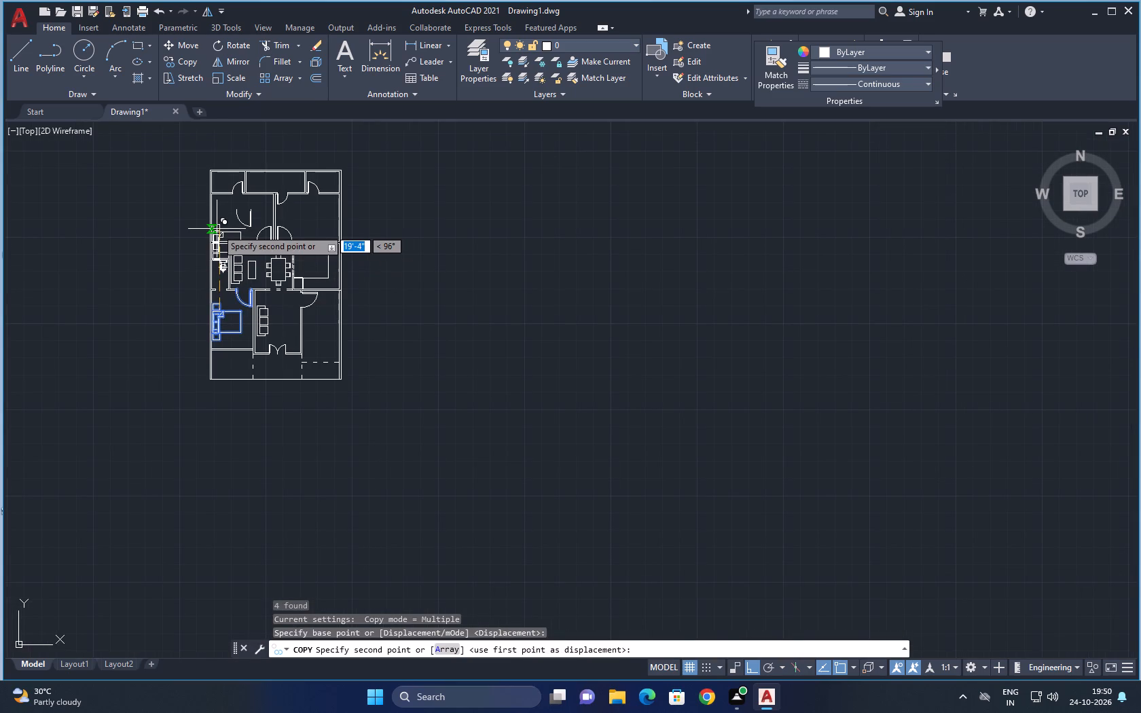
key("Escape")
Ungroup the lower-left bedroom's group that combines the door, the bed and the two nightstands.
scroll(247, 328, "up", 2)
left_click_drag(242, 341, 236, 340)
left_click(213, 325)
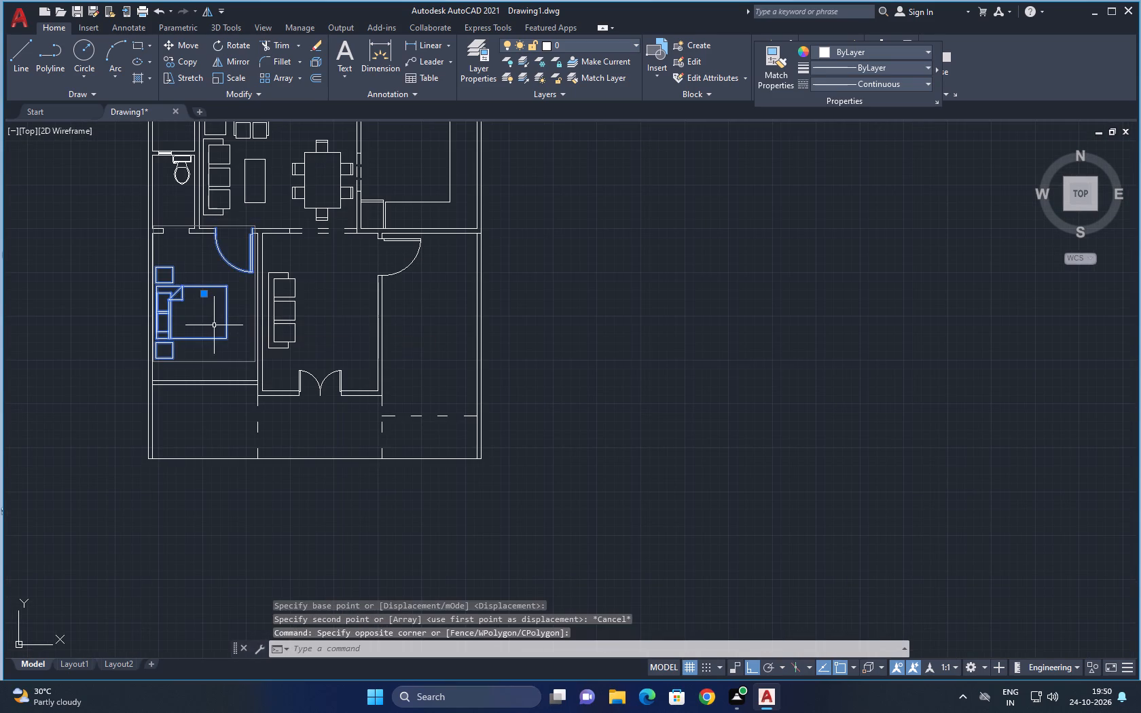
key("Escape")
double_click(226, 263)
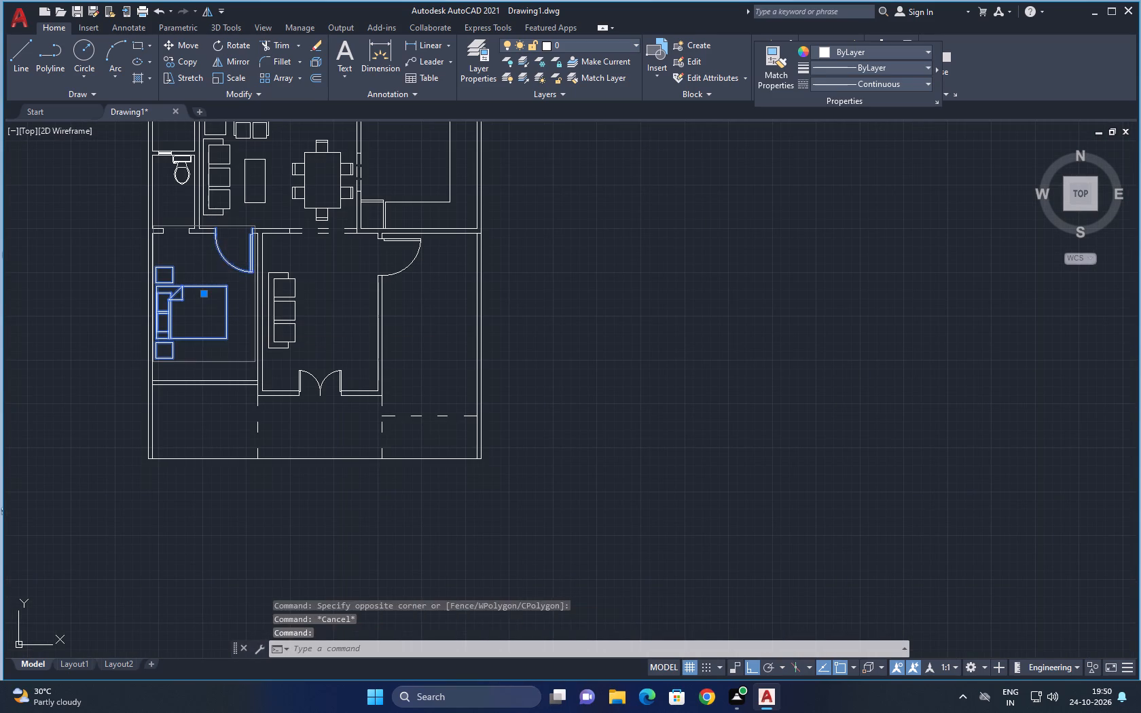
right_click(226, 263)
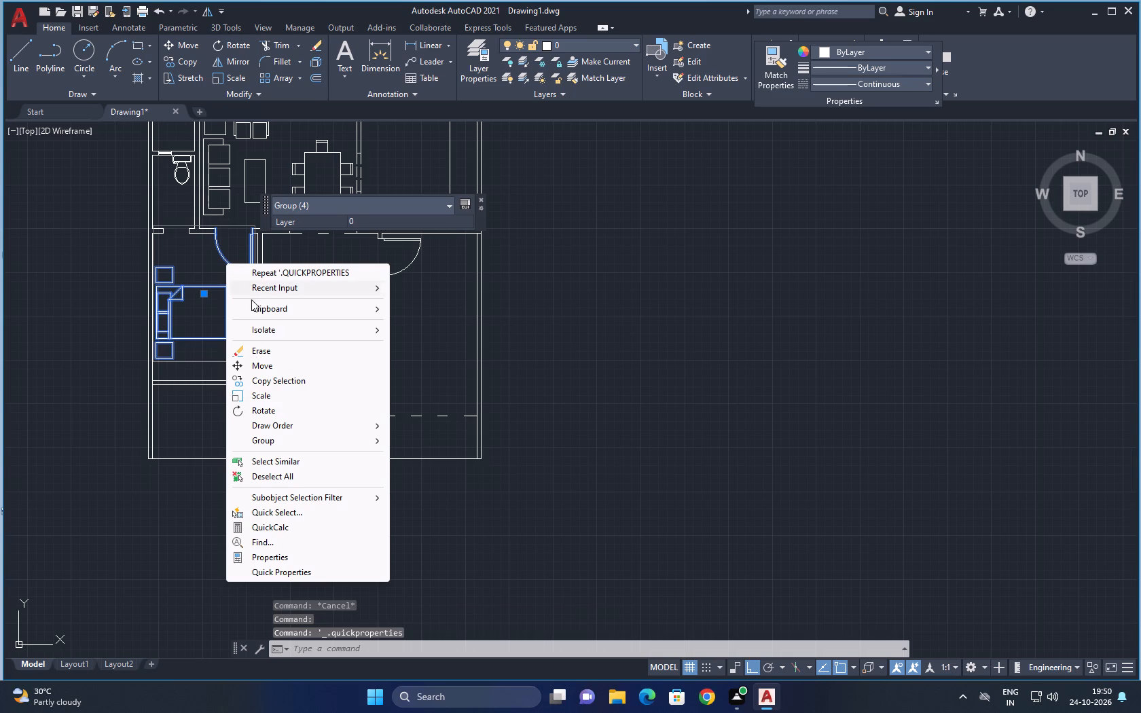
key("Escape")
scroll(229, 272, "up", 2)
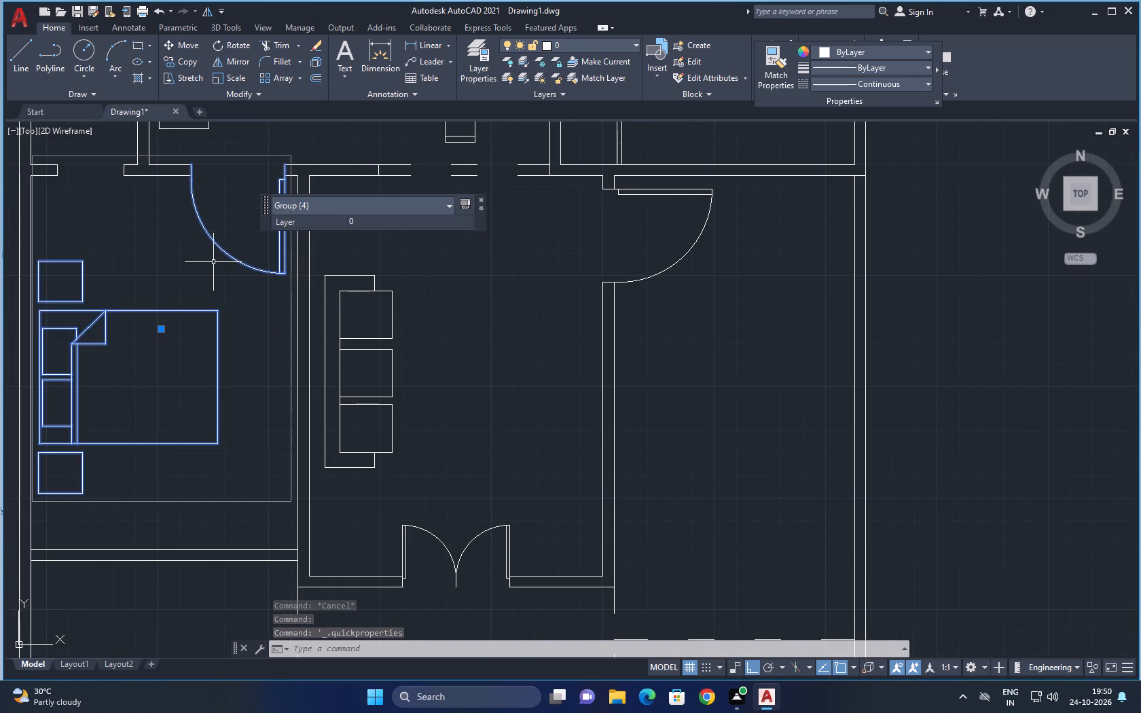
left_click(215, 256)
right_click(215, 251)
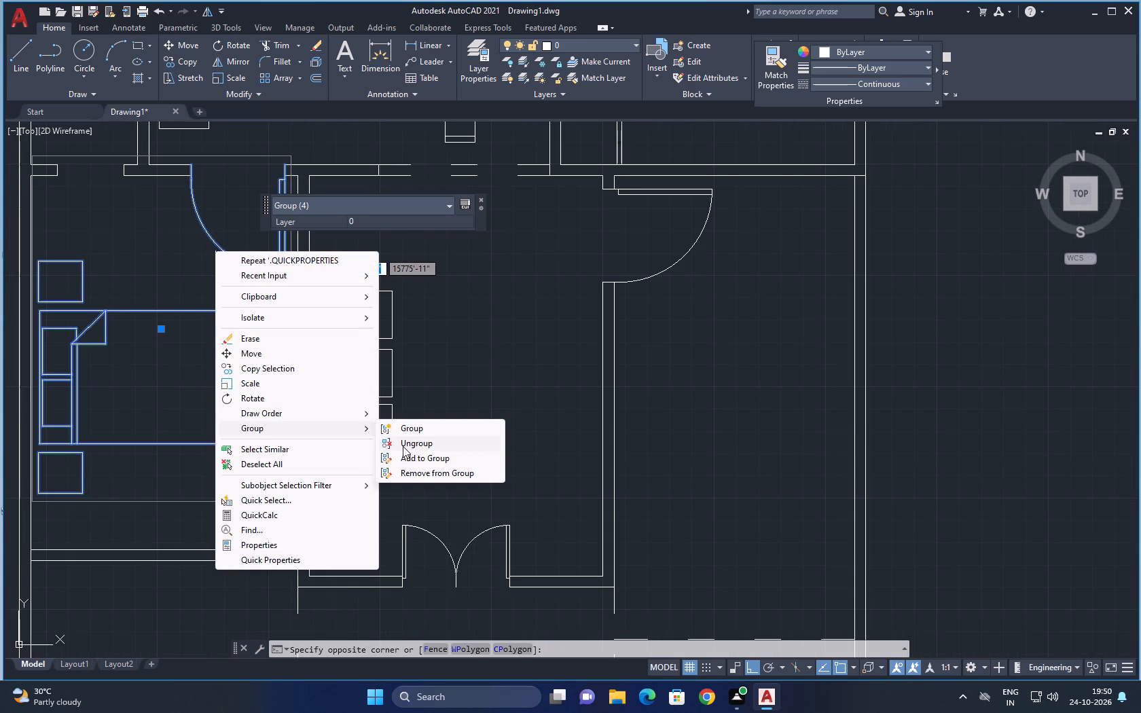
left_click(403, 446)
Group the bed with its two nightstands in the lower-left bedroom, leaving the door out.
middle_click_drag(276, 375, 286, 410)
left_click_drag(261, 419, 254, 412)
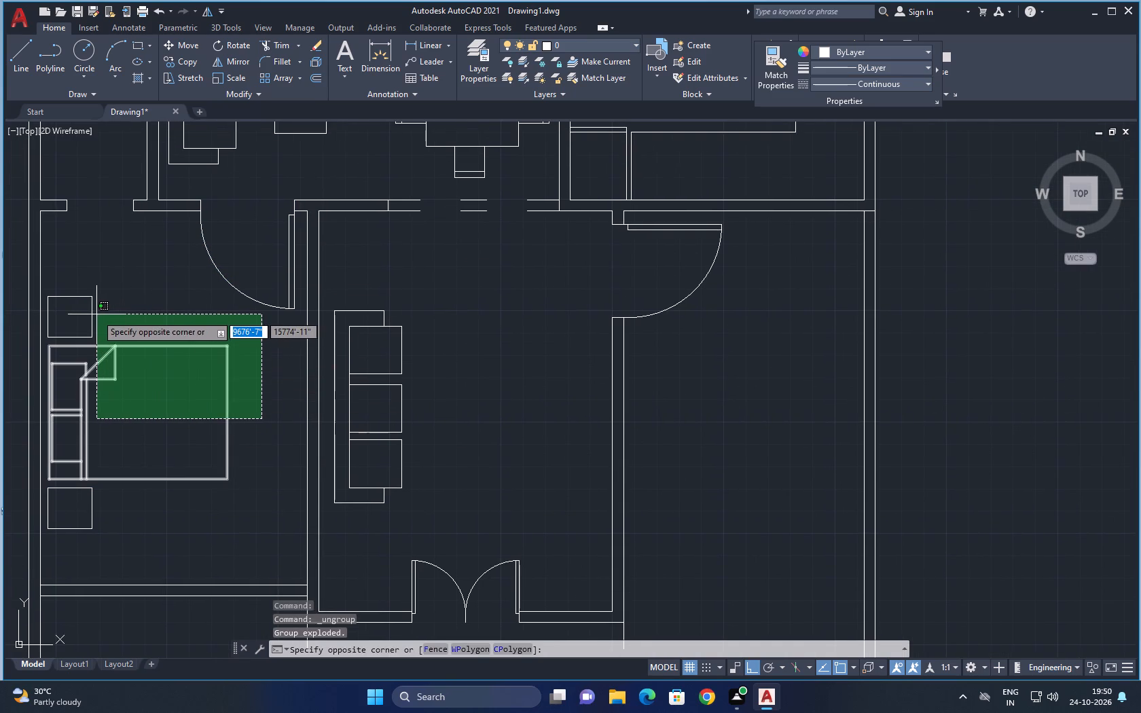
left_click(86, 318)
left_click(102, 513)
left_click(80, 497)
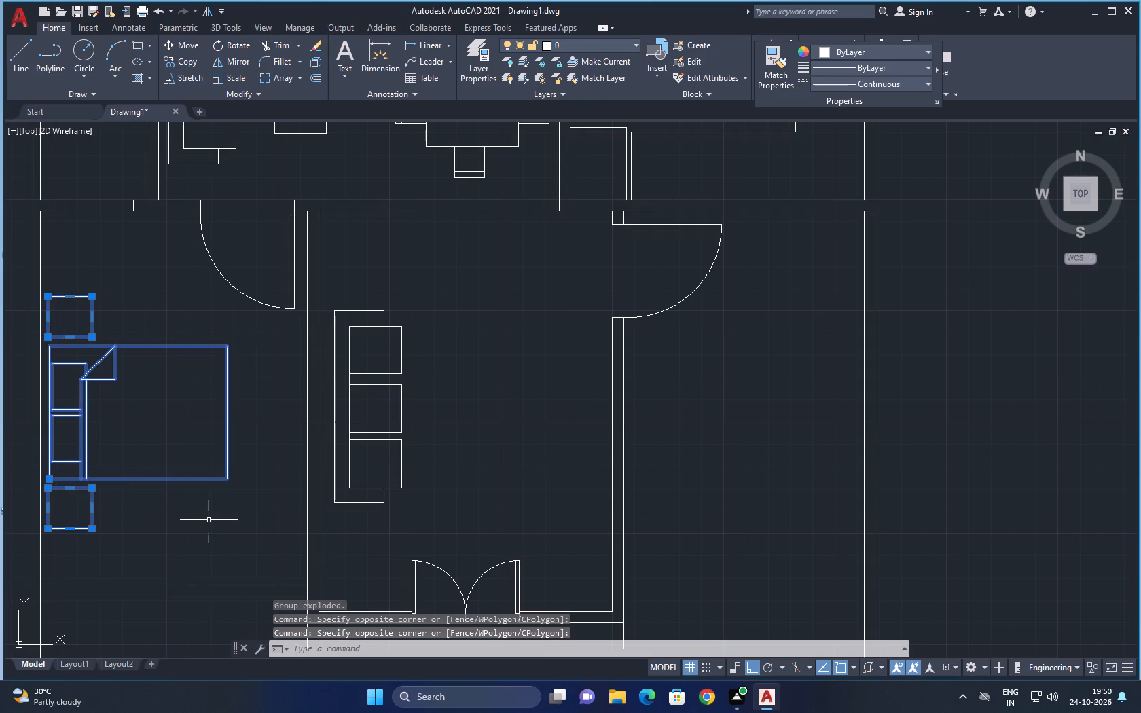
type("G")
key("space")
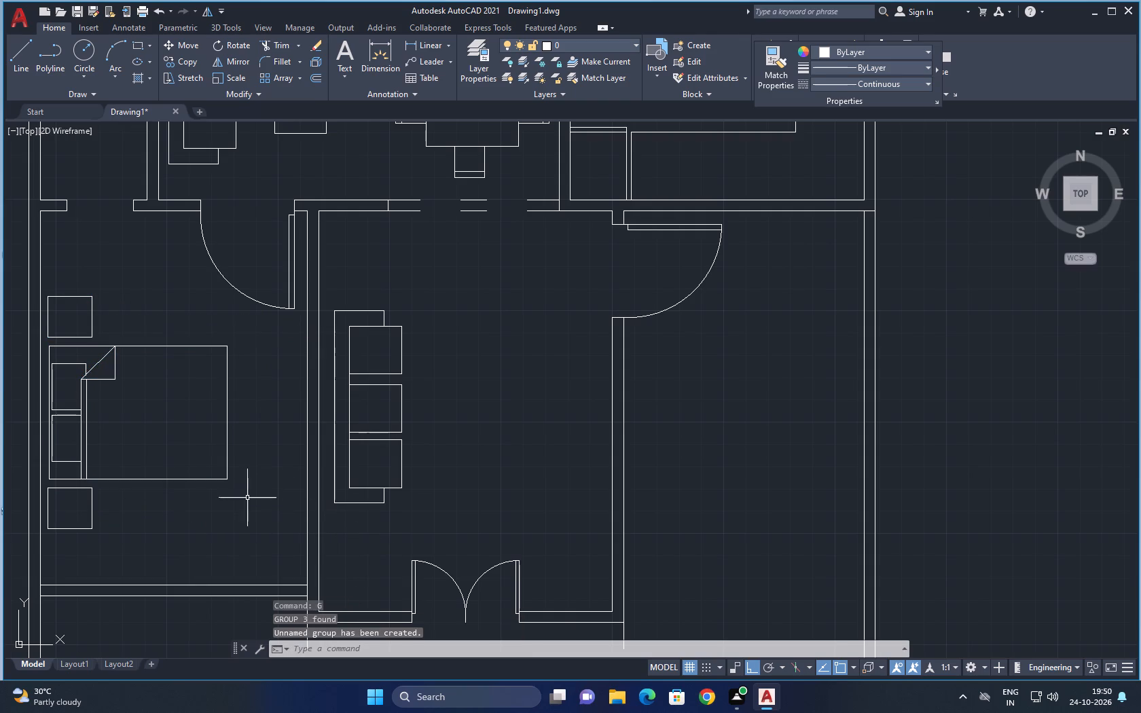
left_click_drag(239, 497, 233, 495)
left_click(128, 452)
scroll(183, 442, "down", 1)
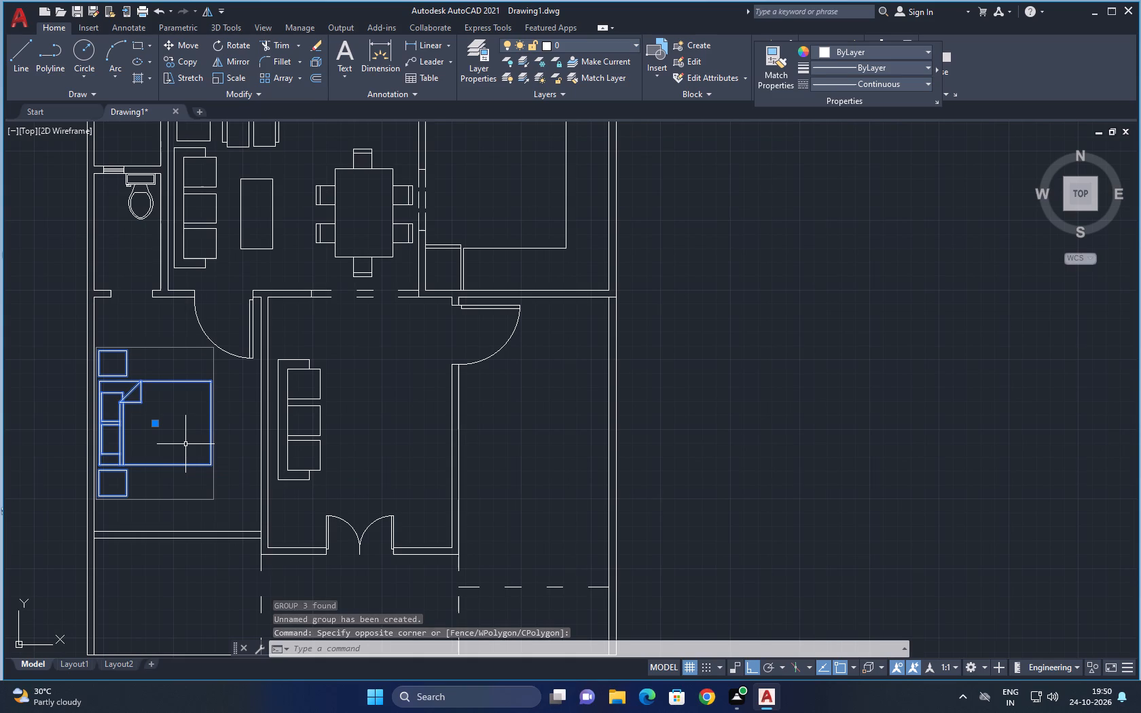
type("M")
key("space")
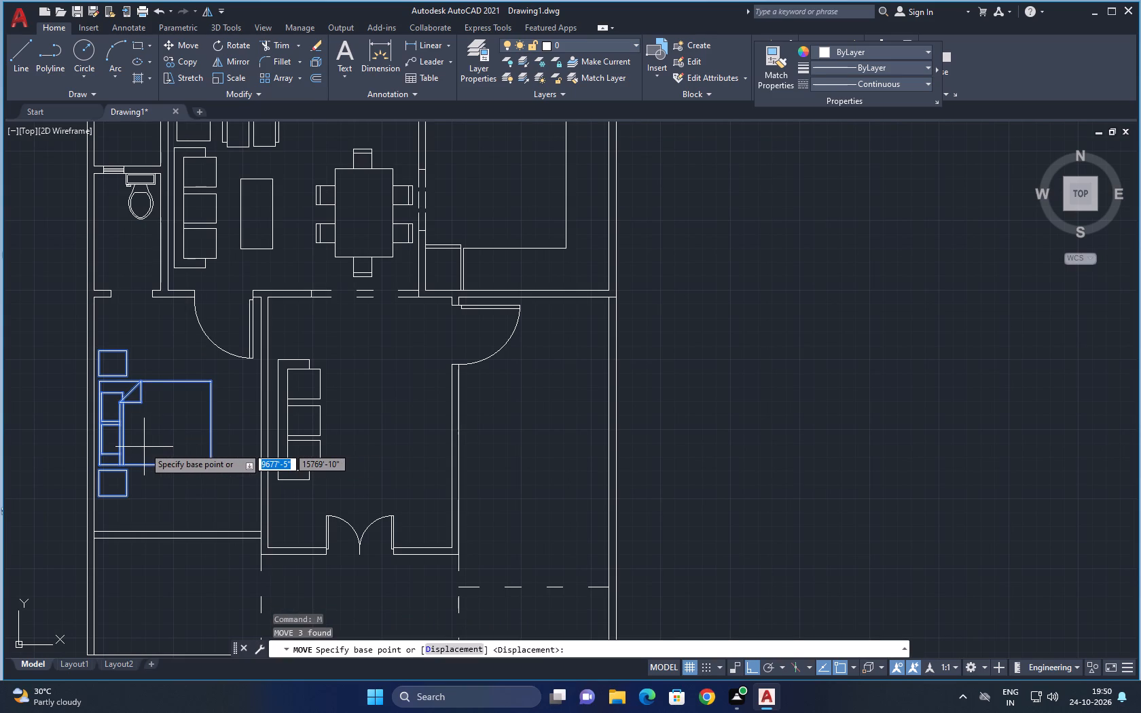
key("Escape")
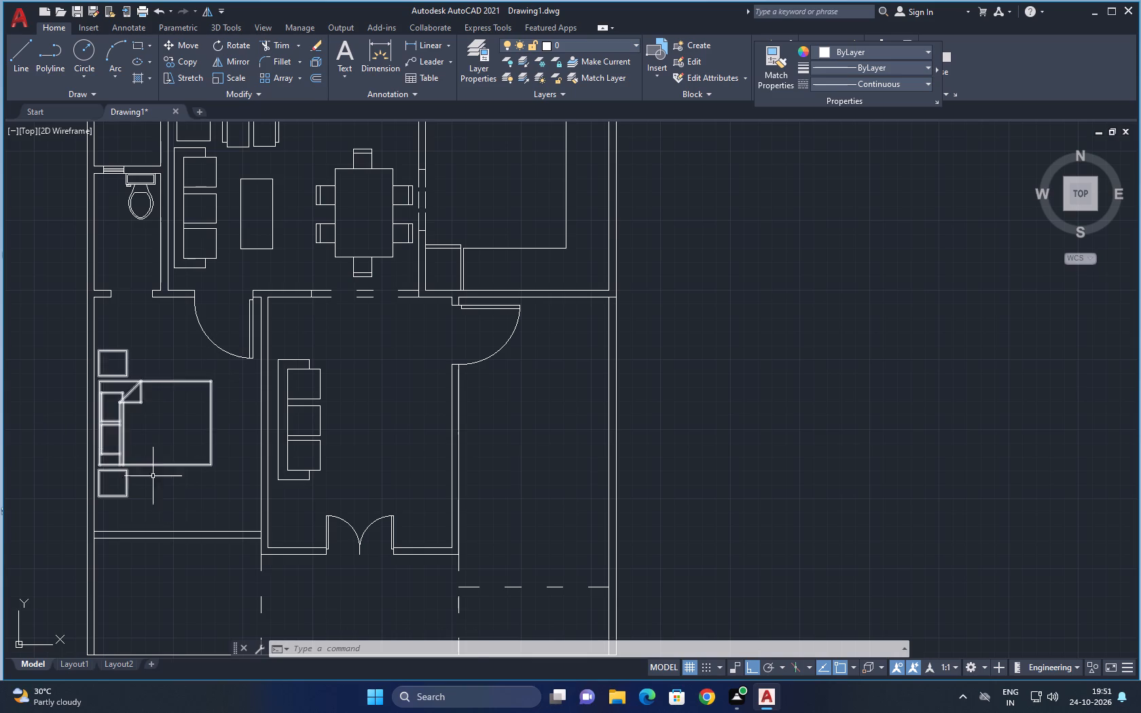
Copy the bed and nightstands group about 25'-6" straight up the plan into the upper-left bedroom.
left_click(171, 492)
left_click(103, 364)
key("c")
type("OP")
key("space")
left_click(167, 460)
scroll(177, 354, "down", 4)
scroll(198, 281, "up", 1)
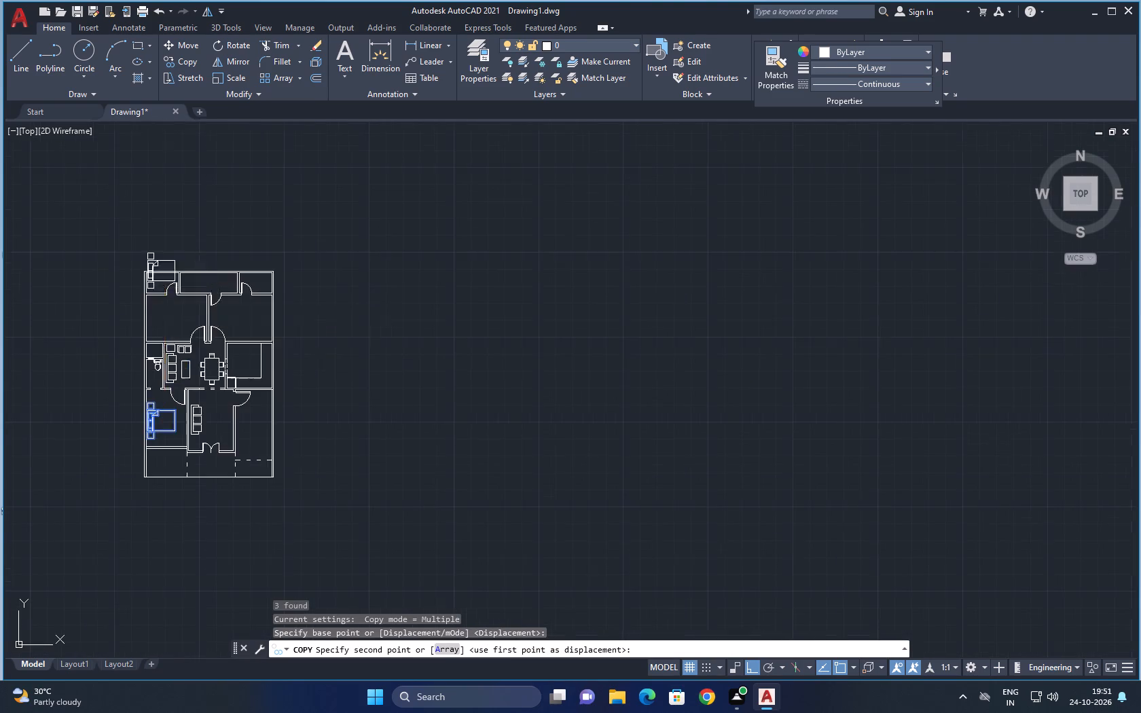
scroll(191, 346, "up", 3)
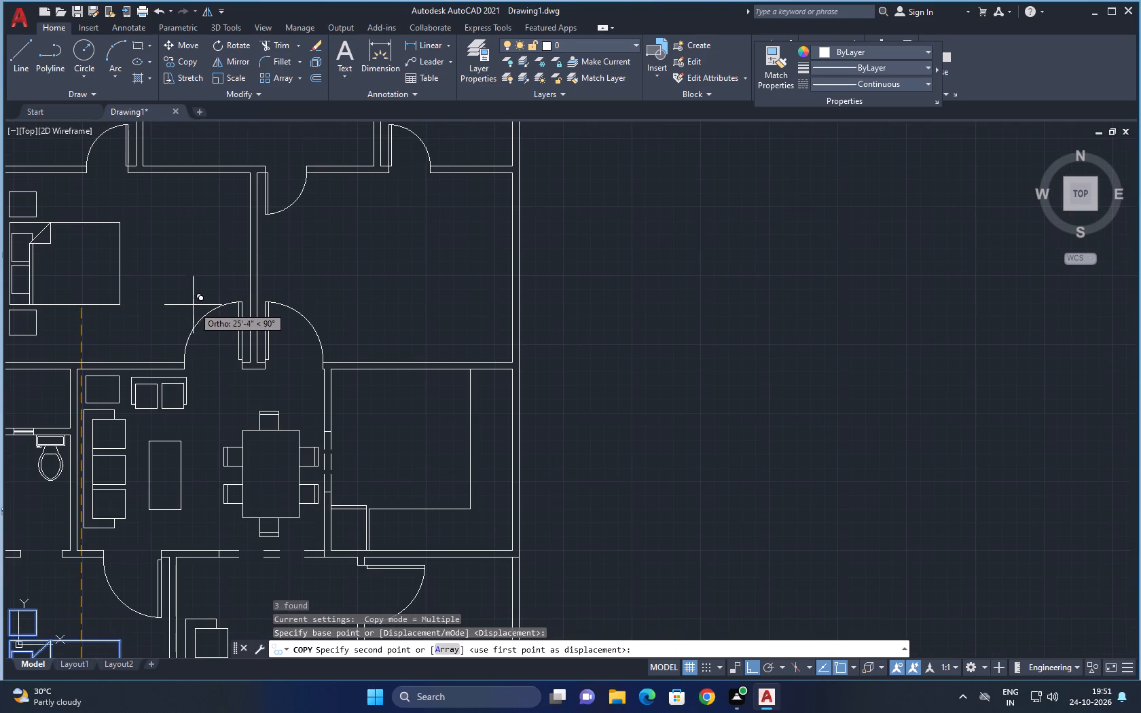
middle_click_drag(197, 314, 325, 366)
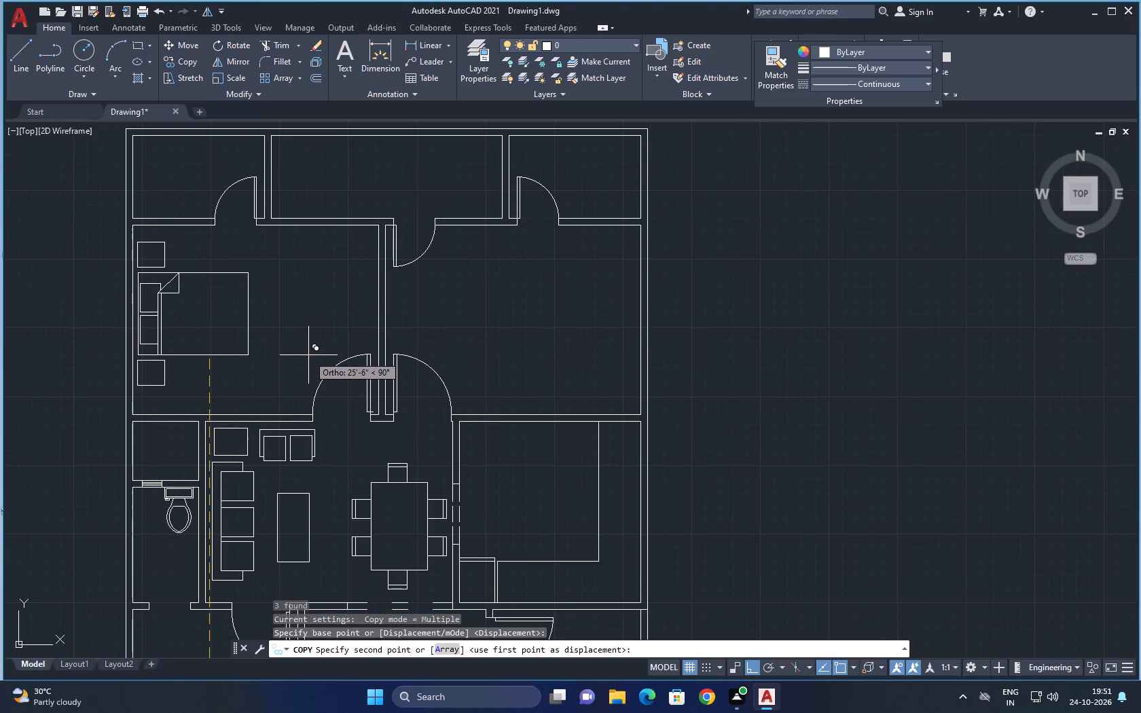
left_click(308, 355)
key("Escape")
Look over the whole floor plan, from the rear rooms to the front porch.
scroll(326, 363, "down", 2)
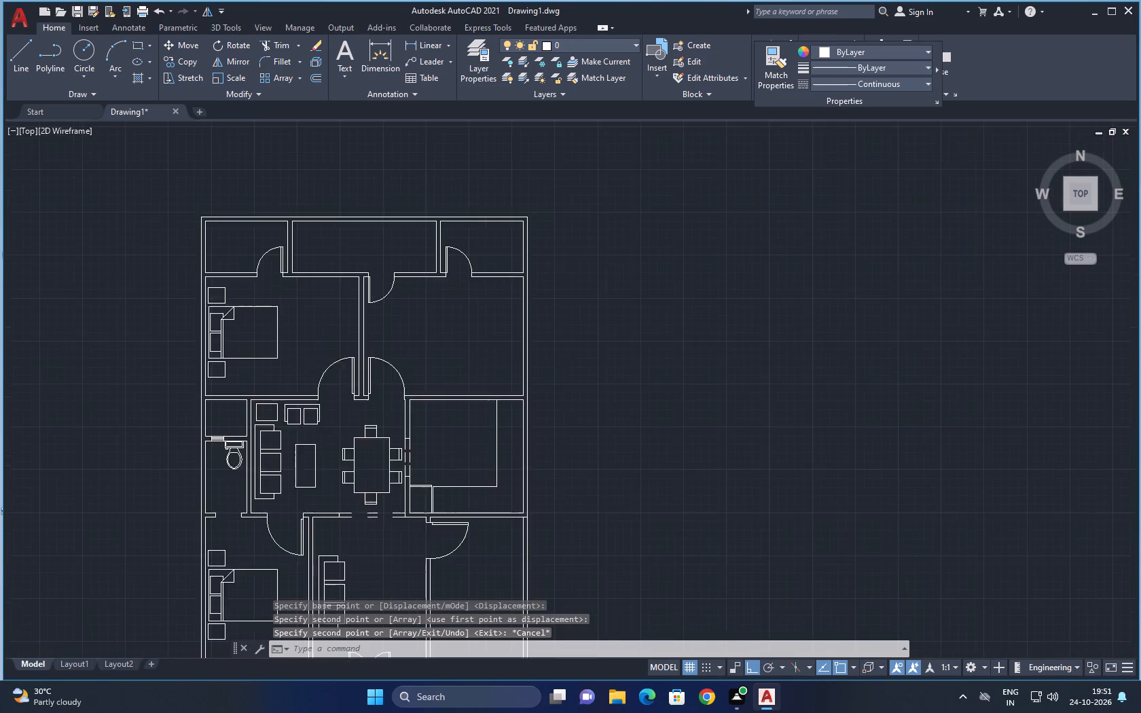
middle_click_drag(320, 378, 280, 356)
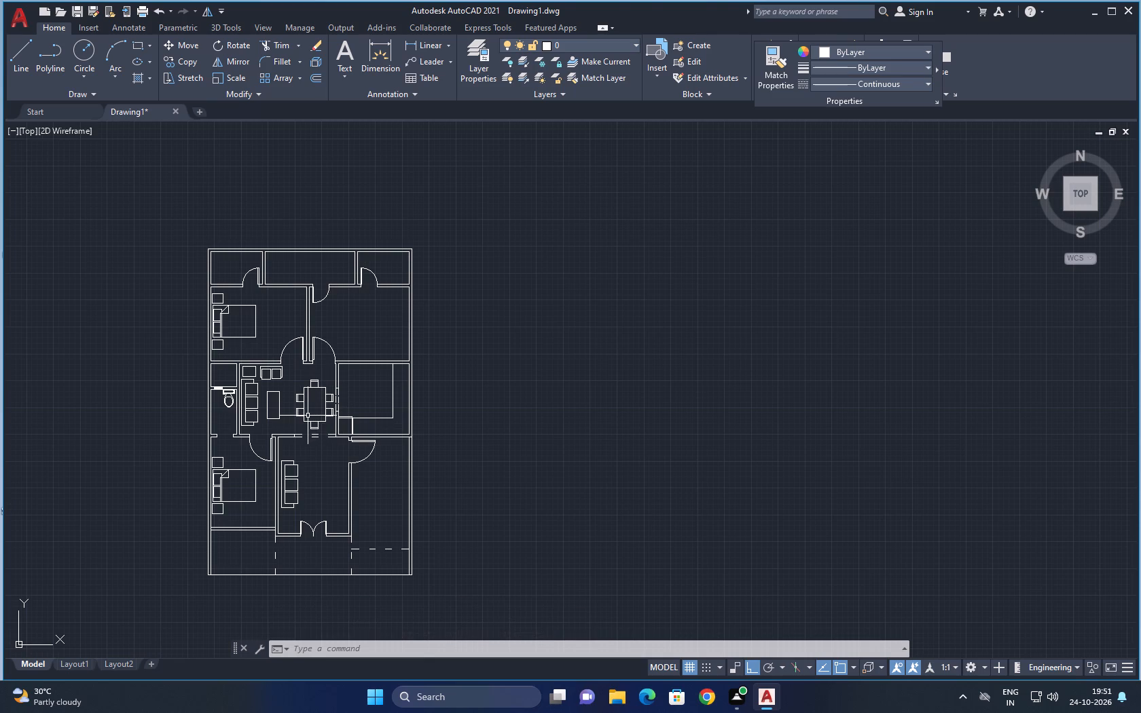
middle_click_drag(376, 401, 347, 386)
middle_click_drag(352, 464, 347, 441)
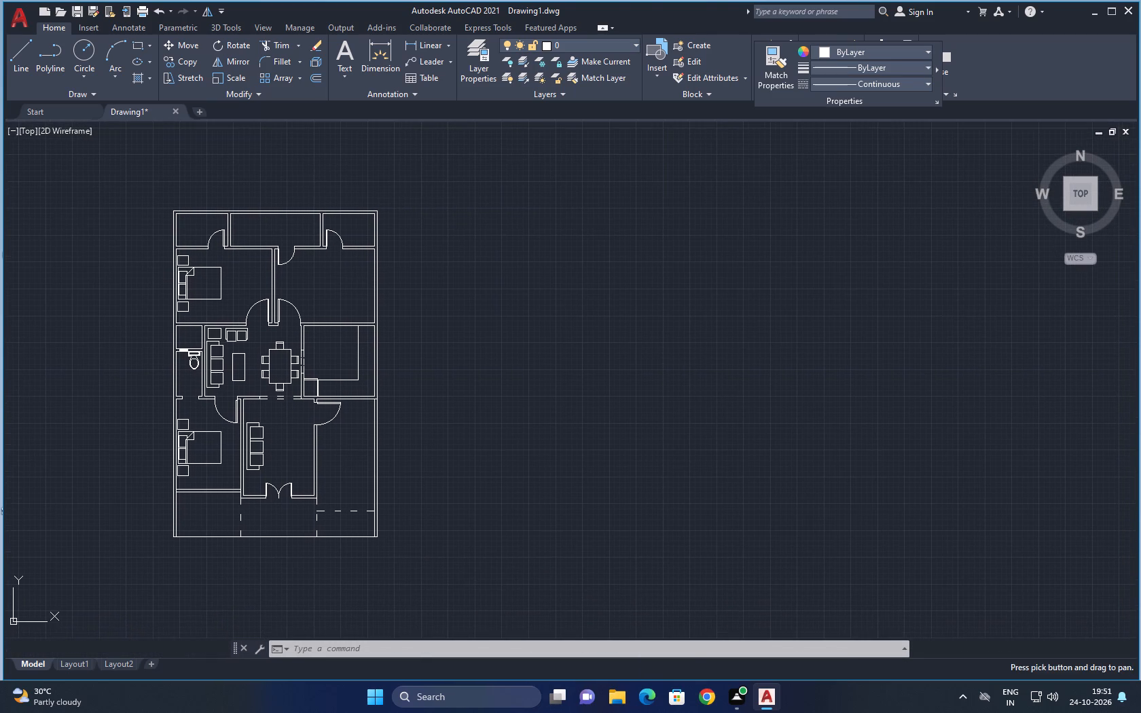
middle_click_drag(344, 467, 338, 426)
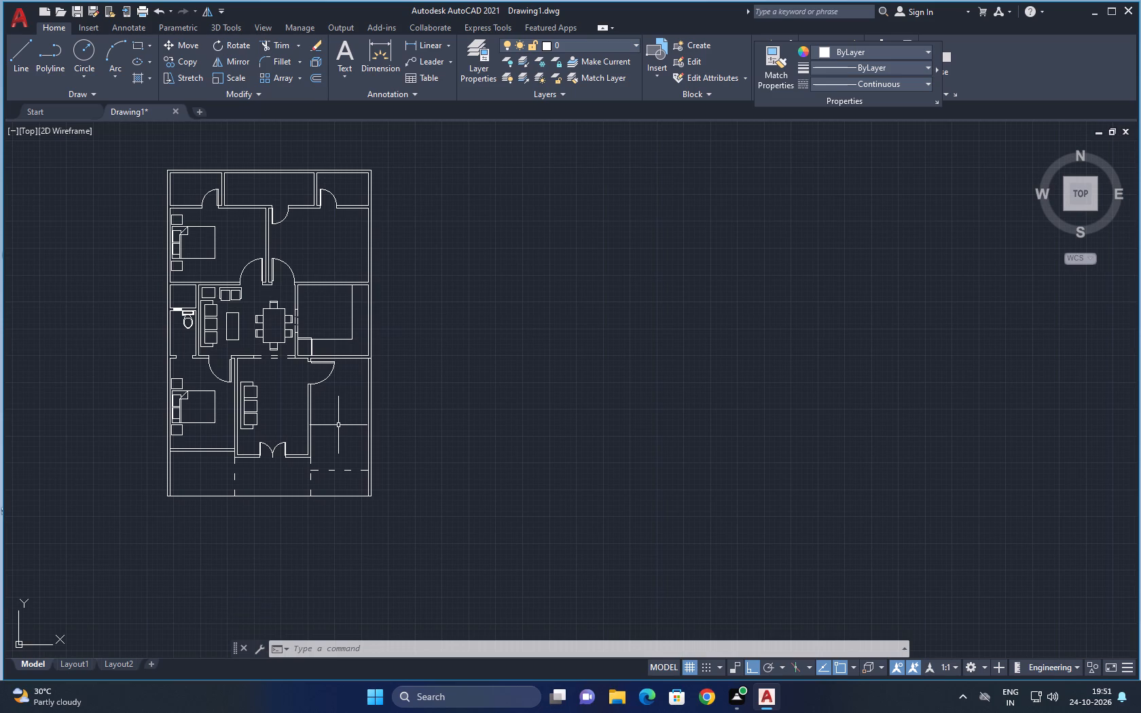
middle_click_drag(380, 462, 384, 439)
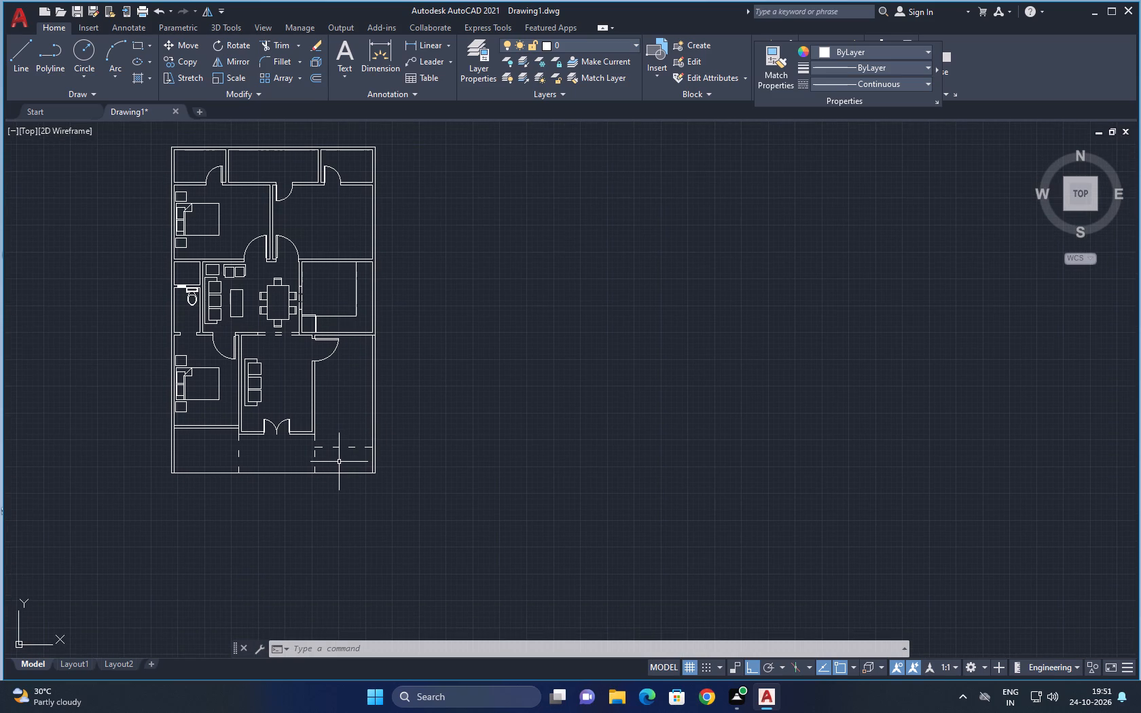
scroll(208, 448, "up", 1)
middle_click_drag(245, 445, 225, 460)
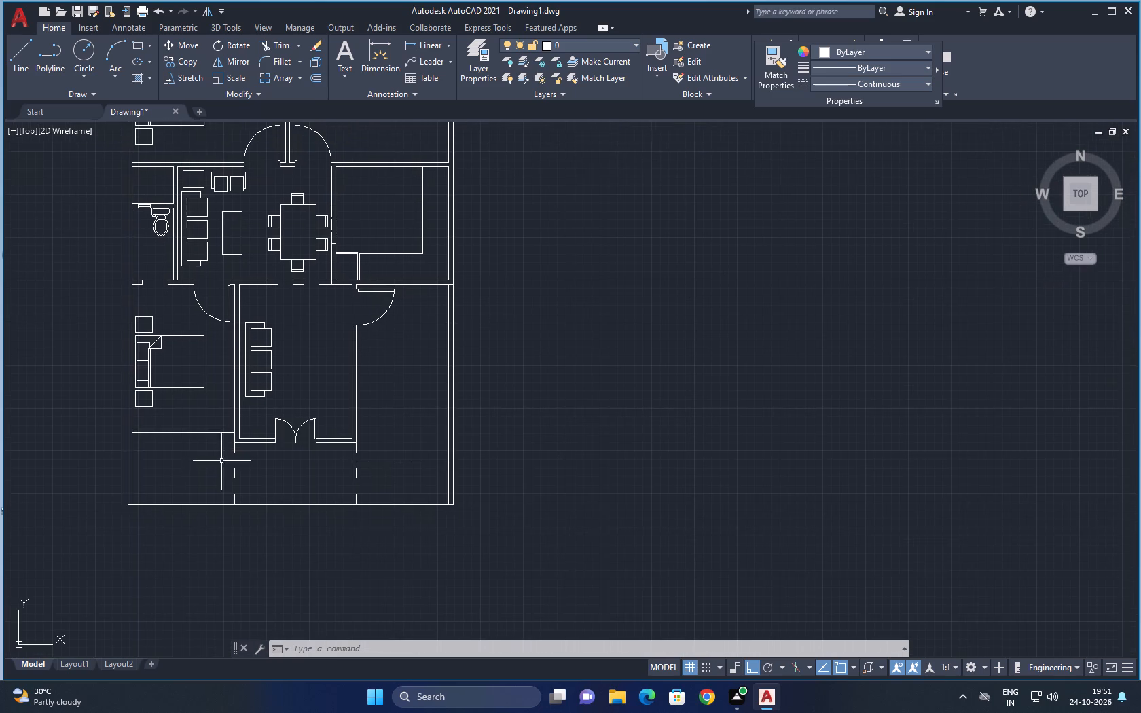
middle_click_drag(284, 422, 207, 481)
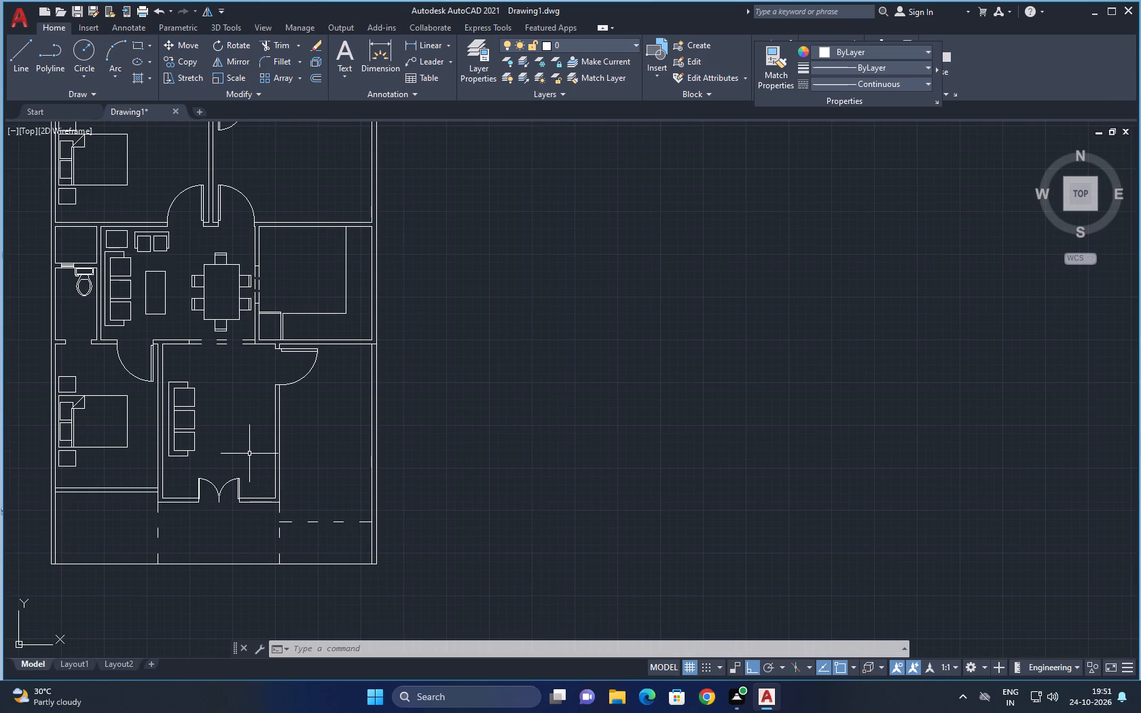
middle_click_drag(239, 456, 209, 530)
middle_click_drag(213, 471, 236, 528)
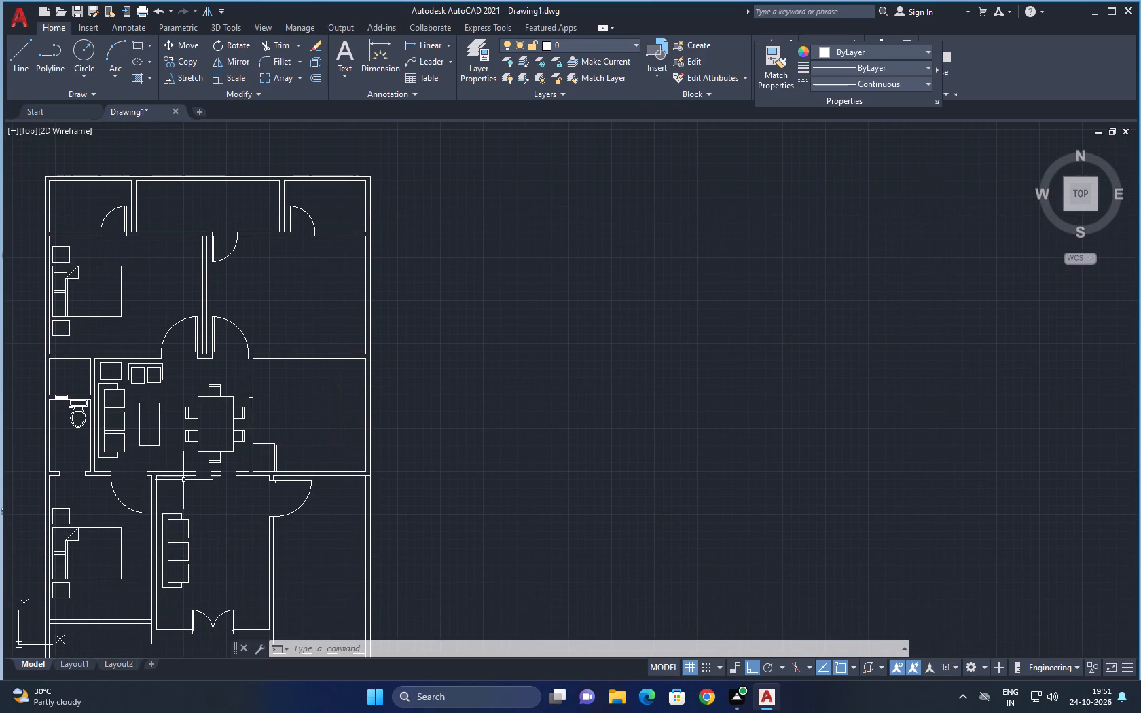
Copy the door above the upper-left bedroom, from its hinge corner, to the open doorway between the toilet and the lower-left bedroom.
scroll(120, 230, "up", 2)
left_click_drag(94, 210, 90, 205)
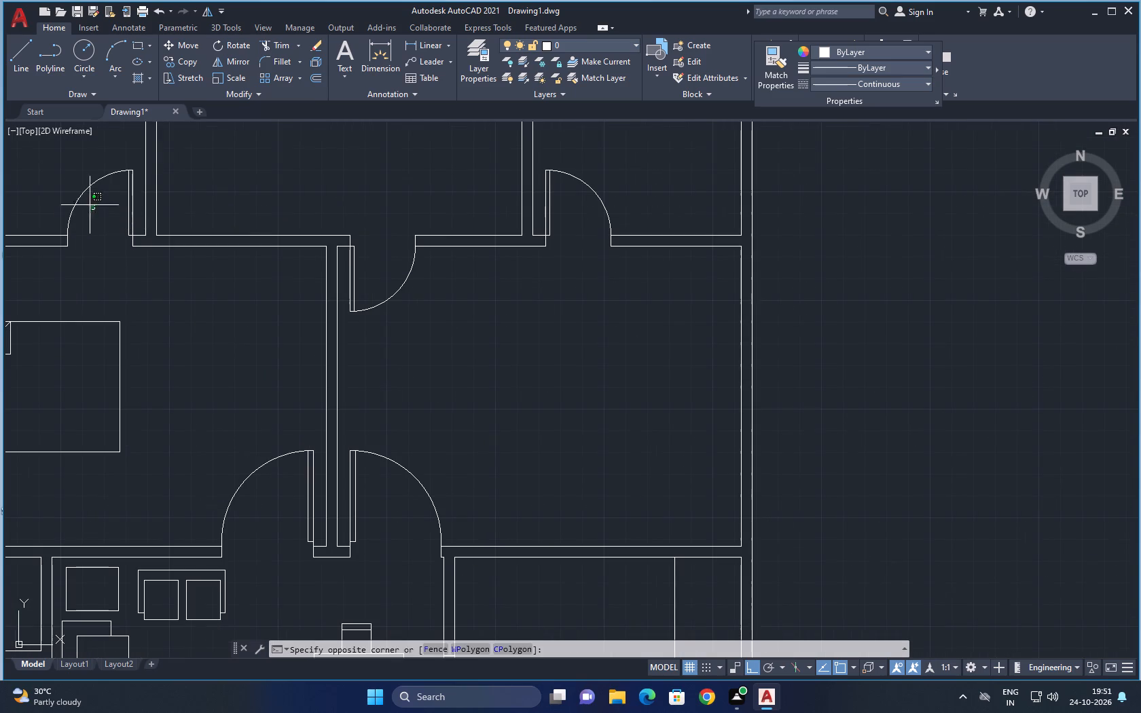
left_click_drag(90, 205, 86, 202)
left_click(60, 194)
key("c")
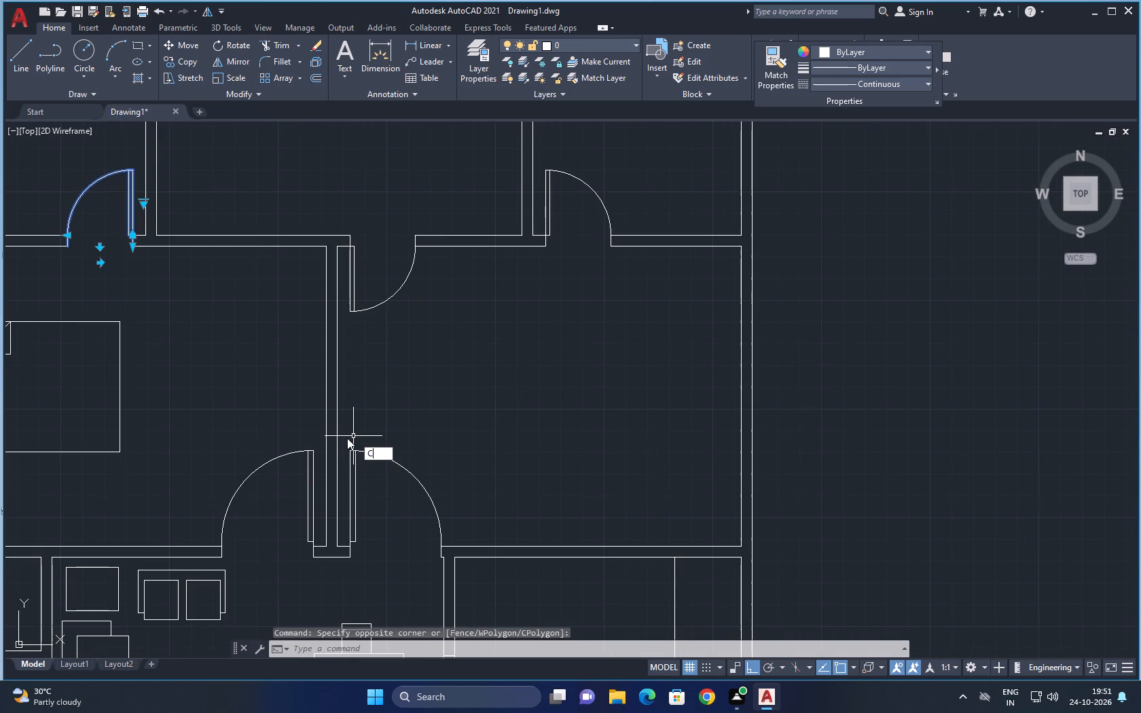
key("o")
key("p")
key("space")
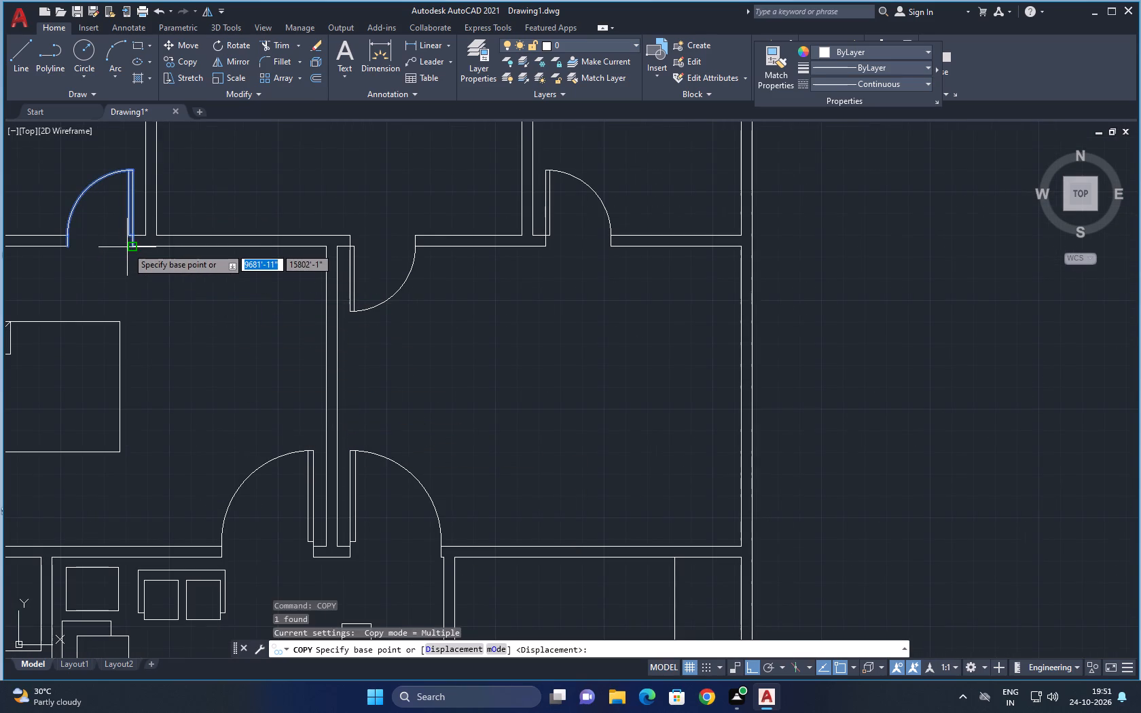
left_click(130, 245)
middle_click_drag(236, 409, 302, 177)
scroll(211, 410, "down", 1)
middle_click_drag(211, 411, 335, 252)
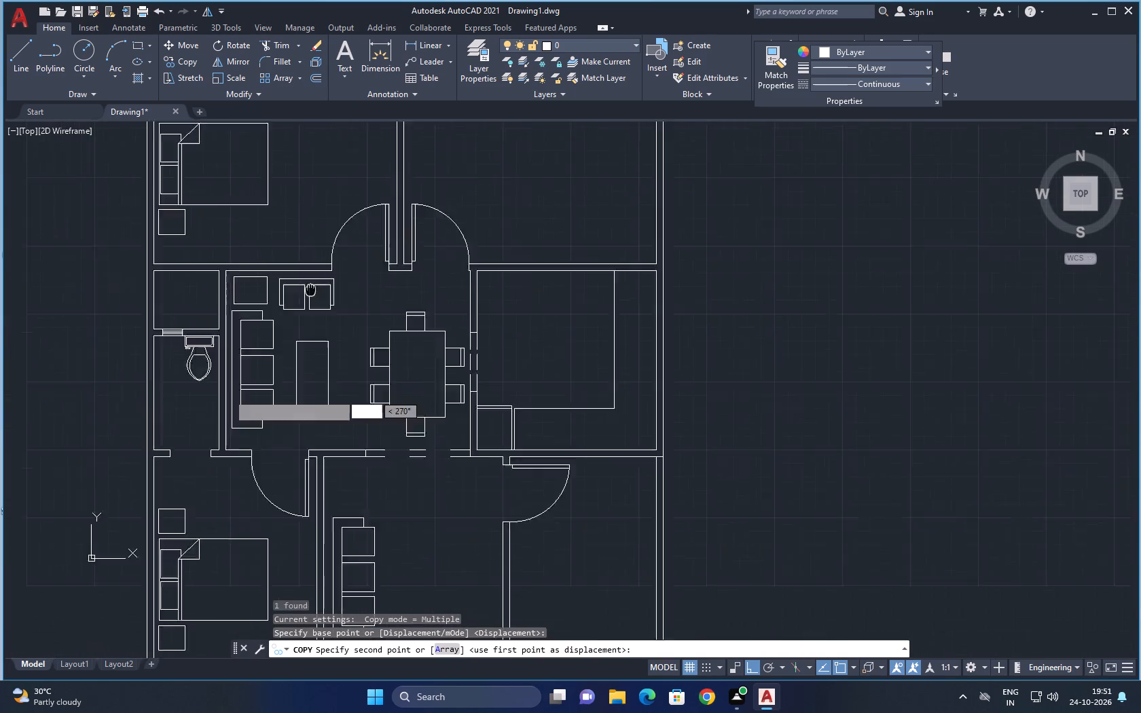
middle_click_drag(335, 252, 357, 211)
scroll(278, 369, "up", 2)
left_click(282, 306)
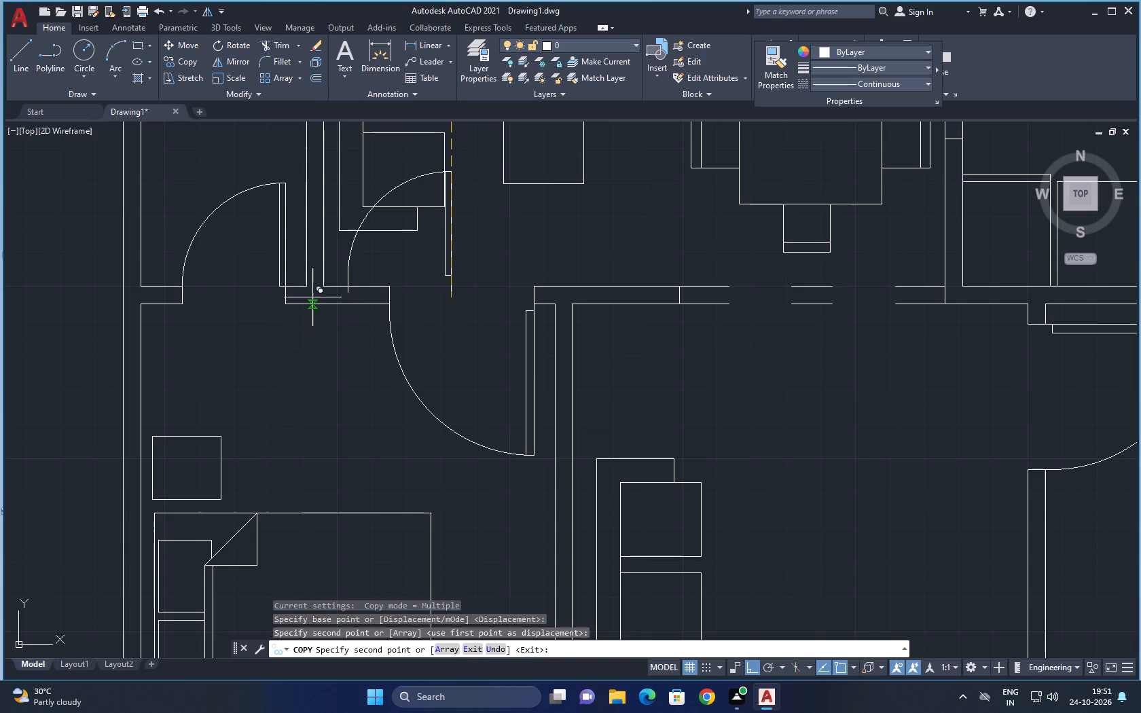
key("Escape")
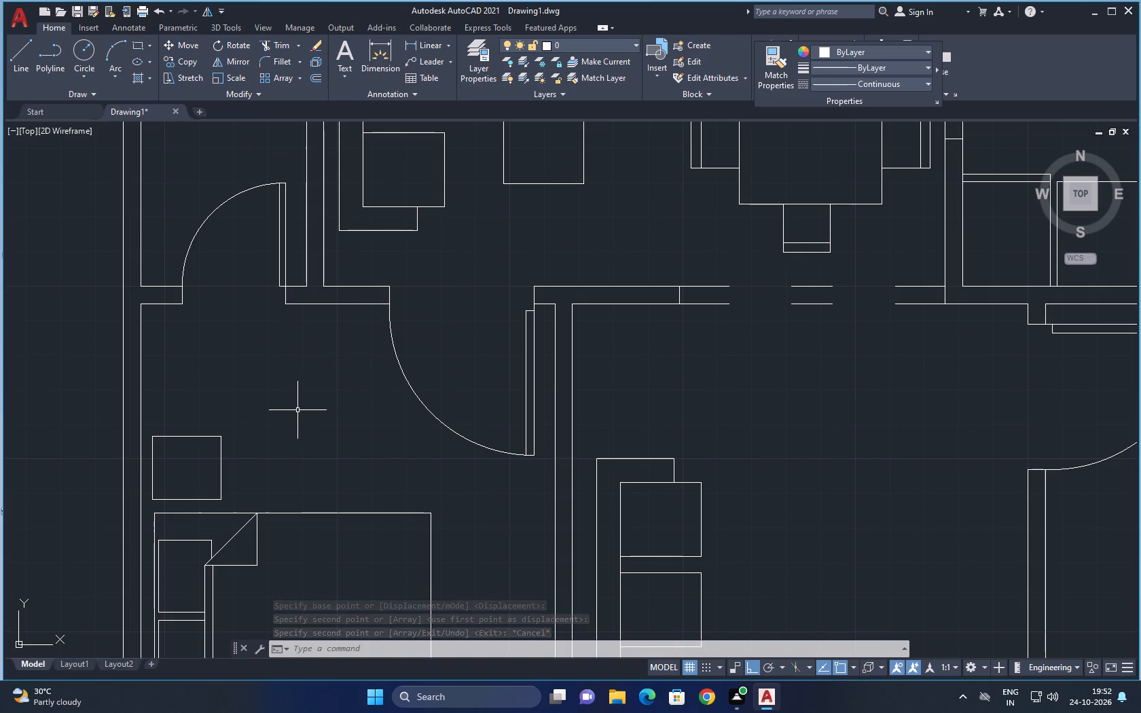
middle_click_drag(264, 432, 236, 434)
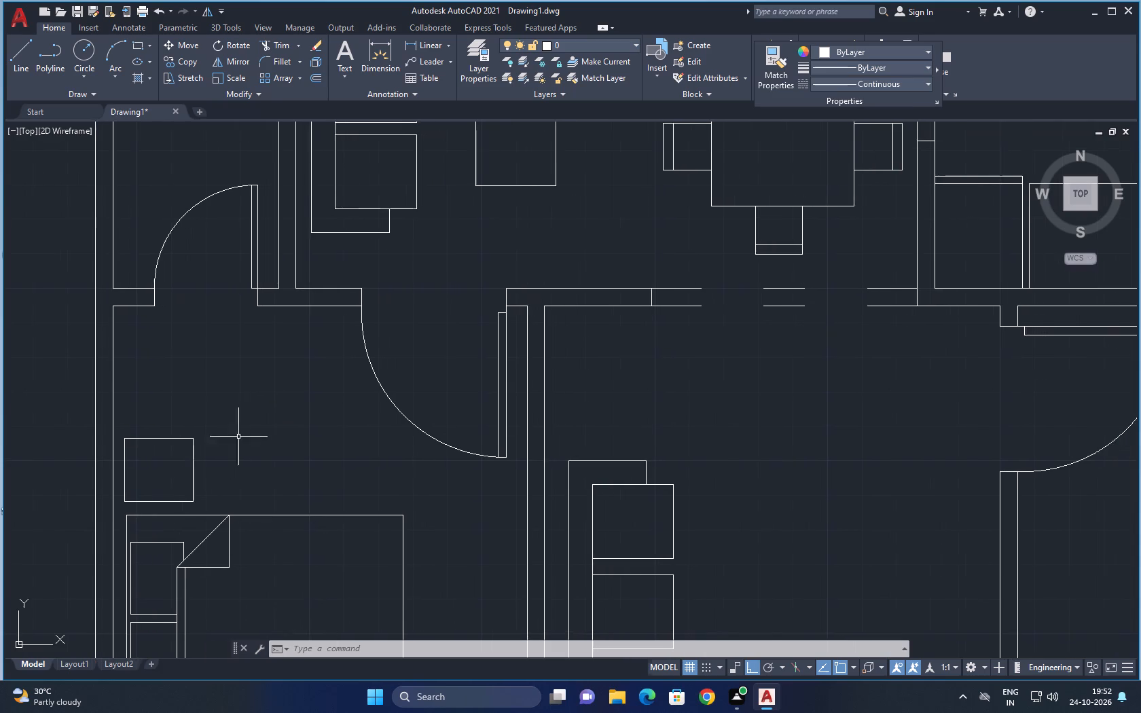
Examine the lower-left bedroom, its doors and the adjoining living room.
scroll(268, 439, "down", 1)
middle_click_drag(268, 452, 244, 426)
middle_click_drag(293, 522, 250, 486)
scroll(257, 494, "up", 1)
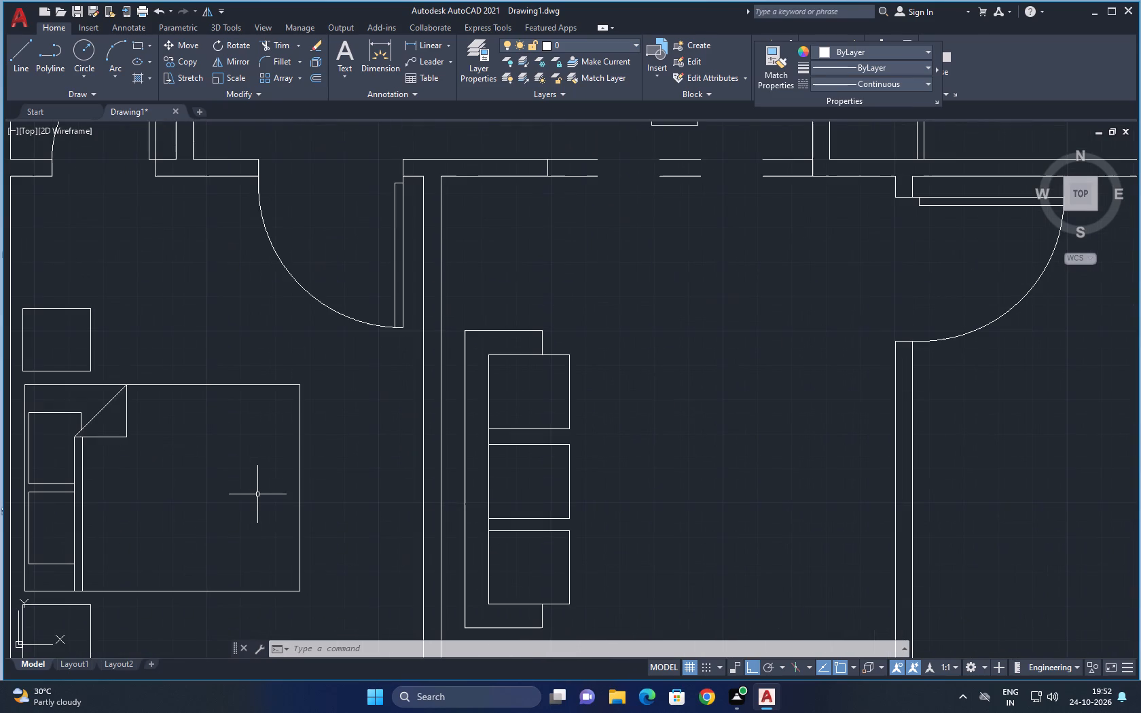
middle_click_drag(254, 494, 221, 473)
scroll(292, 502, "down", 1)
middle_click_drag(293, 507, 287, 494)
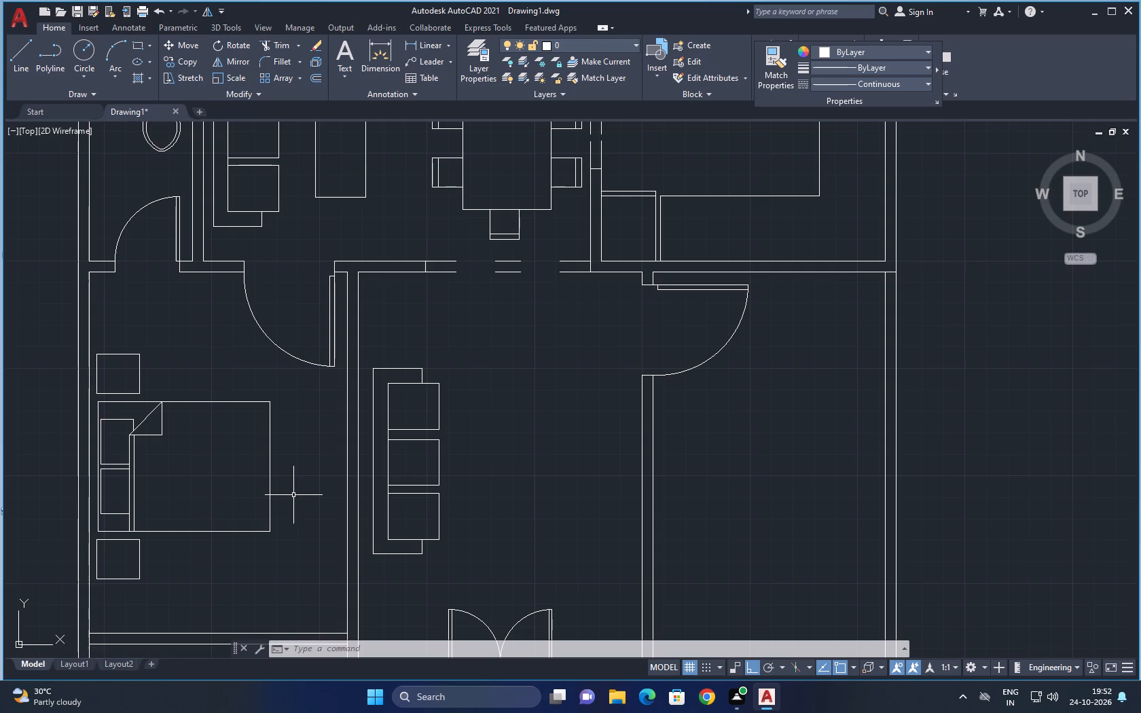
middle_click_drag(219, 494, 201, 487)
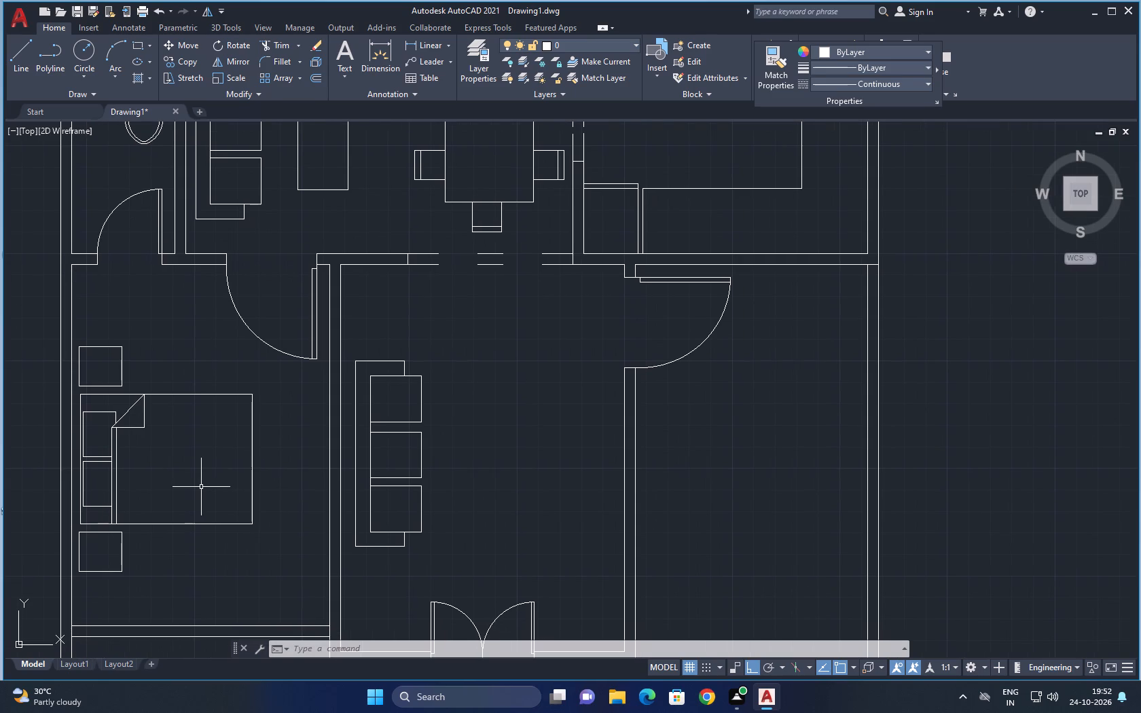
middle_click_drag(214, 509, 201, 506)
middle_click_drag(276, 553, 272, 553)
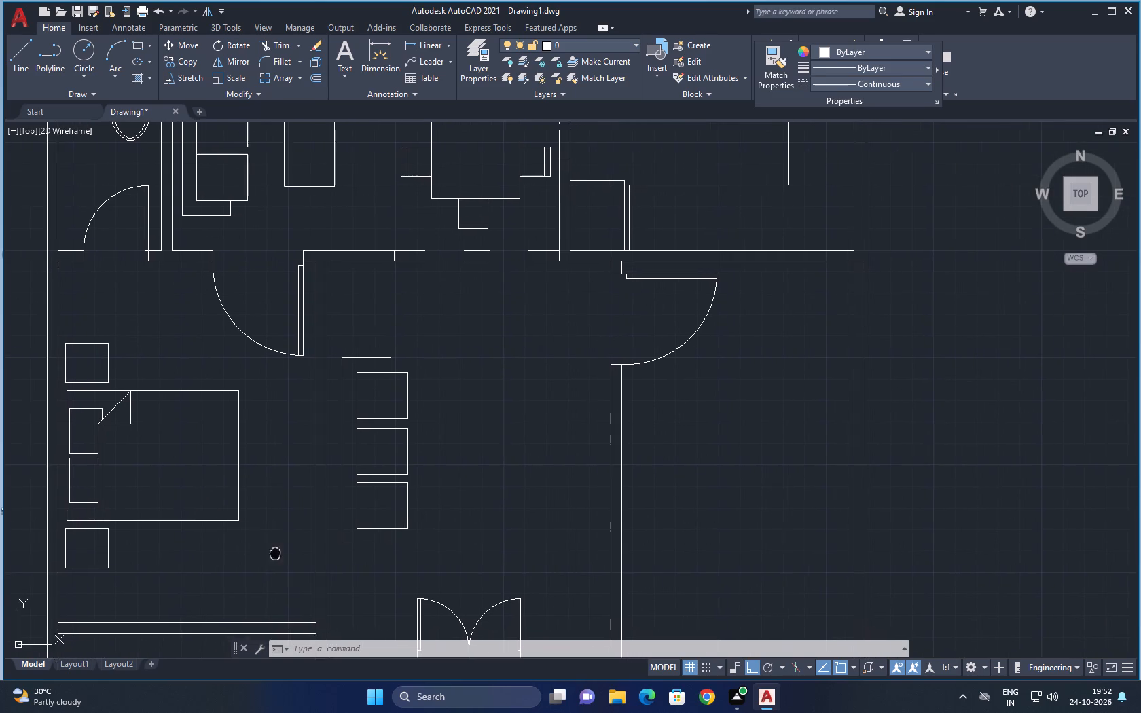
middle_click_drag(272, 553, 233, 528)
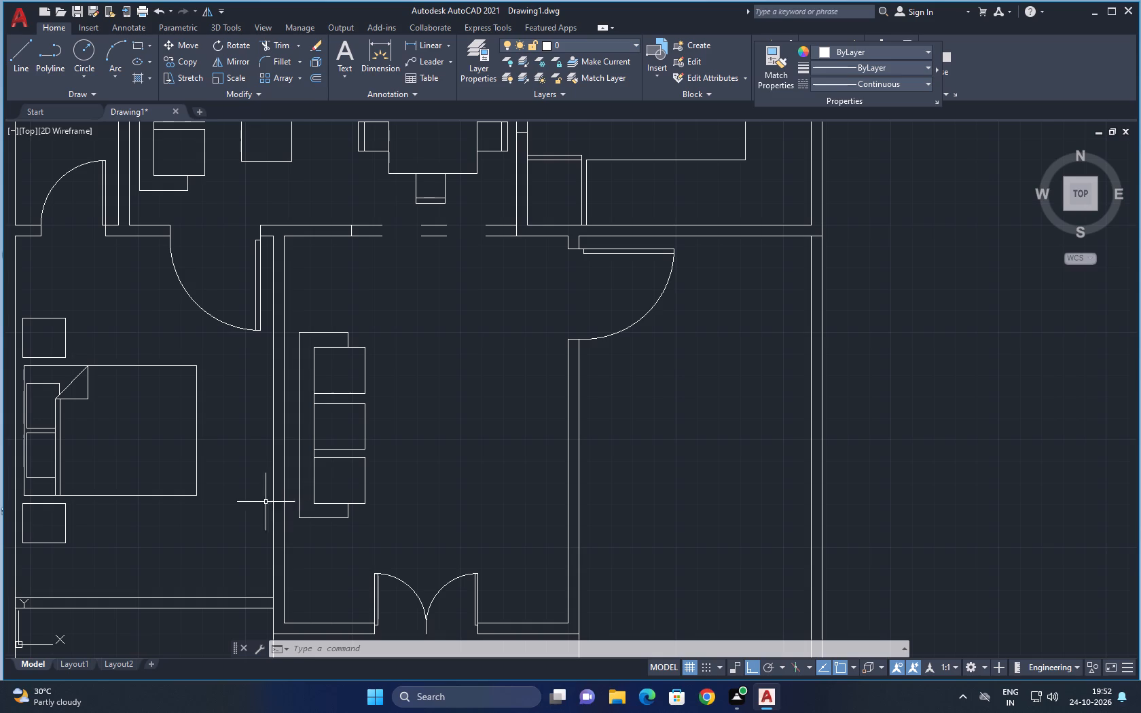
Look over the dining area, kitchen, front porch and rear rooms, ending at the unfurnished upper-right bedroom.
scroll(415, 359, "down", 1)
middle_click_drag(434, 372, 393, 386)
middle_click_drag(348, 373, 348, 415)
middle_click_drag(327, 384, 297, 384)
scroll(360, 364, "up", 2)
middle_click_drag(312, 327, 296, 422)
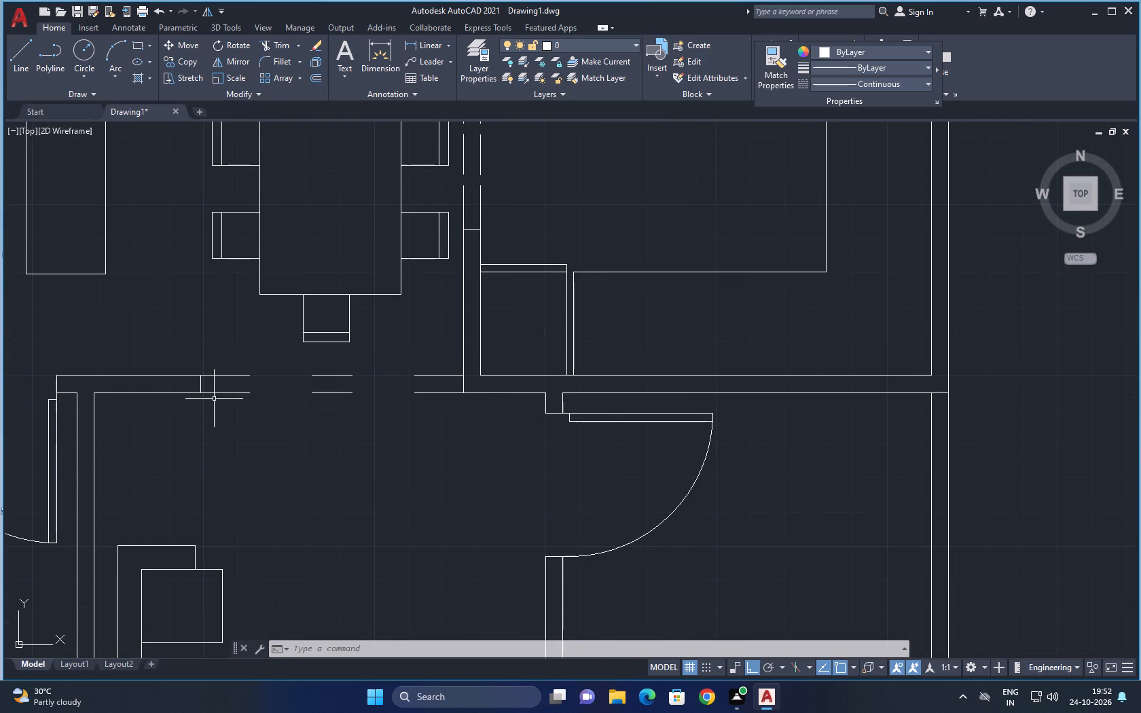
scroll(257, 483, "down", 1)
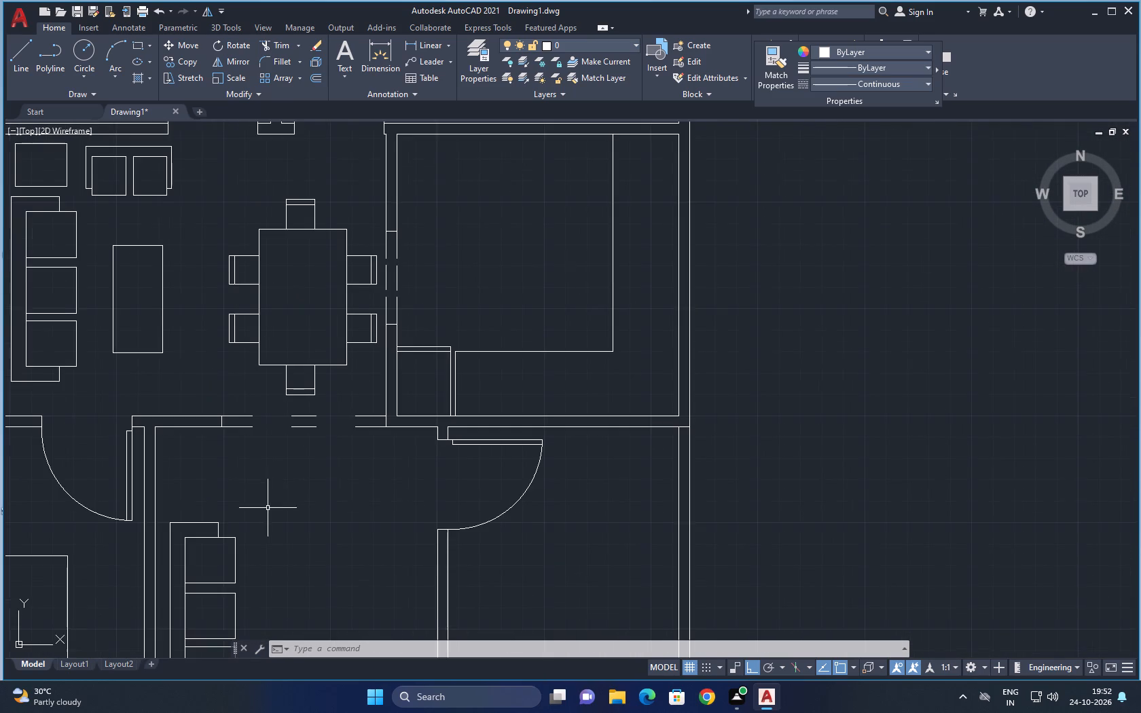
middle_click_drag(268, 509, 254, 493)
scroll(253, 493, "down", 1)
middle_click_drag(274, 561, 238, 508)
middle_click_drag(242, 569, 222, 526)
middle_click_drag(267, 549, 245, 516)
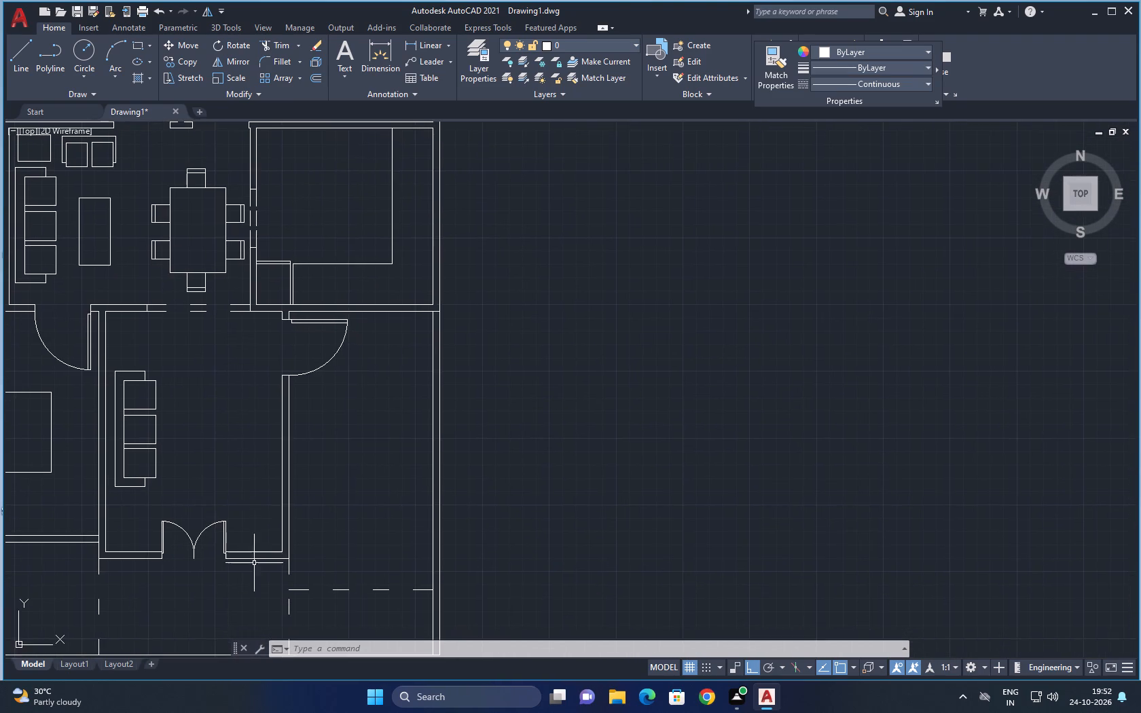
middle_click_drag(235, 583, 226, 517)
scroll(295, 490, "down", 1)
middle_click_drag(309, 455, 319, 549)
middle_click_drag(329, 433, 331, 512)
scroll(329, 471, "down", 1)
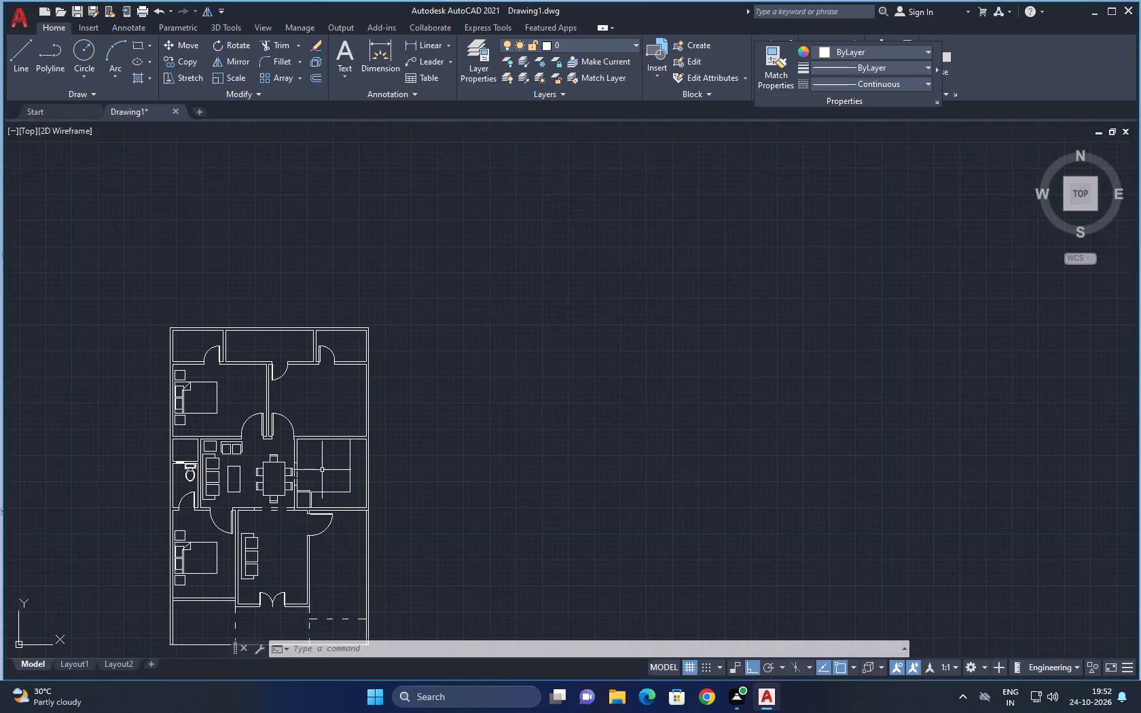
middle_click_drag(321, 469, 325, 517)
middle_click_drag(303, 494, 297, 534)
scroll(188, 442, "up", 1)
middle_click_drag(276, 536, 257, 479)
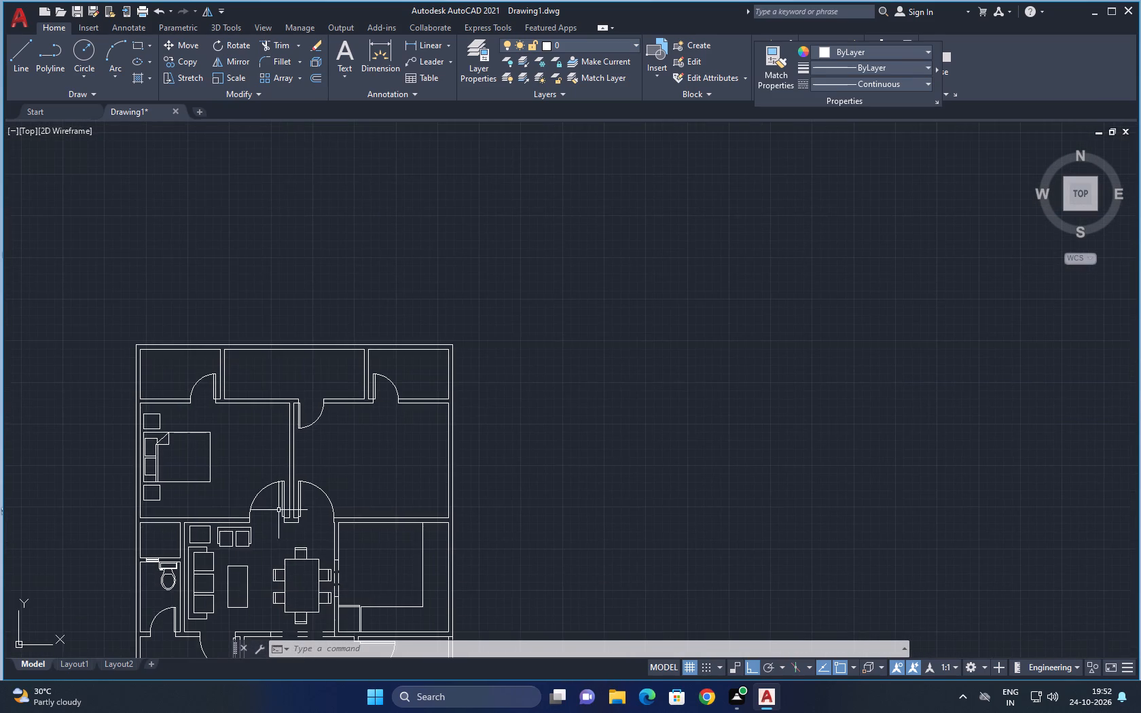
scroll(370, 396, "up", 2)
middle_click_drag(393, 408, 312, 488)
middle_click_drag(363, 433, 328, 412)
middle_click_drag(364, 517, 361, 493)
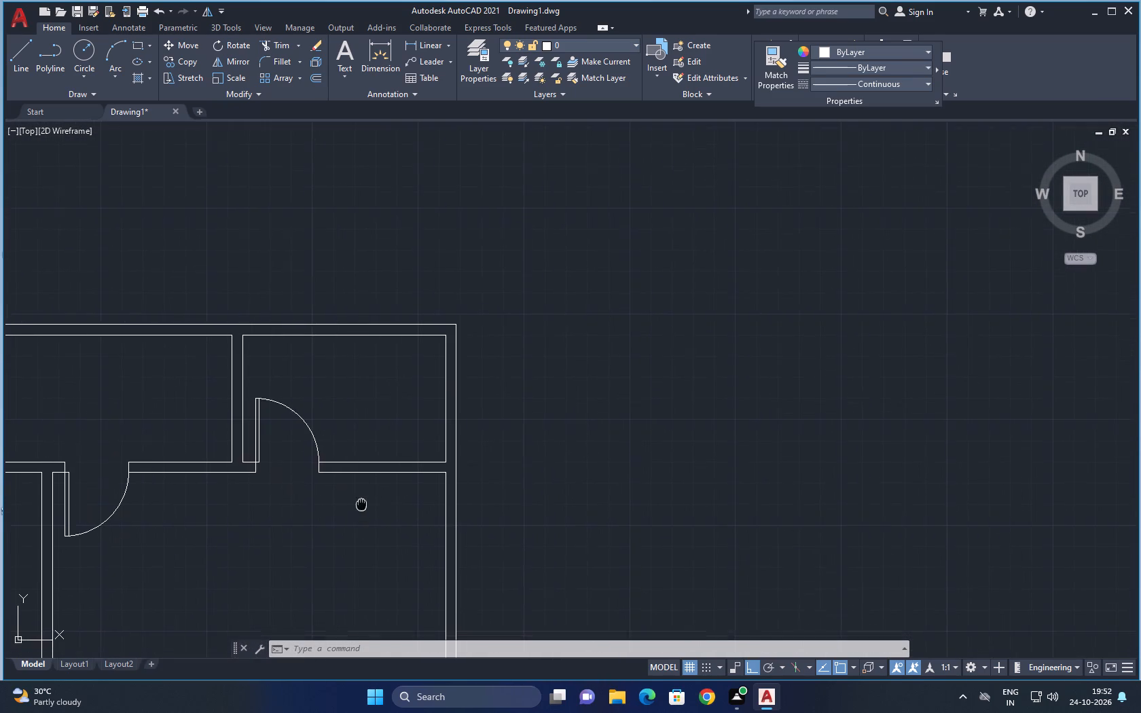
middle_click_drag(361, 493, 358, 388)
middle_click_drag(283, 531, 272, 419)
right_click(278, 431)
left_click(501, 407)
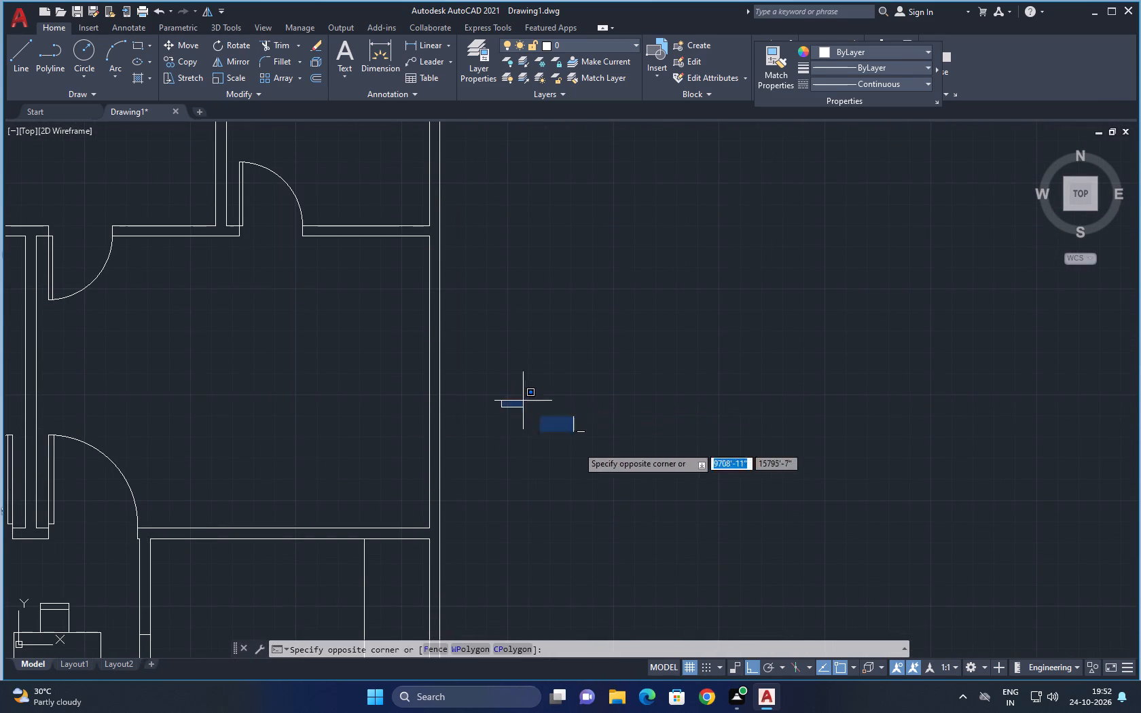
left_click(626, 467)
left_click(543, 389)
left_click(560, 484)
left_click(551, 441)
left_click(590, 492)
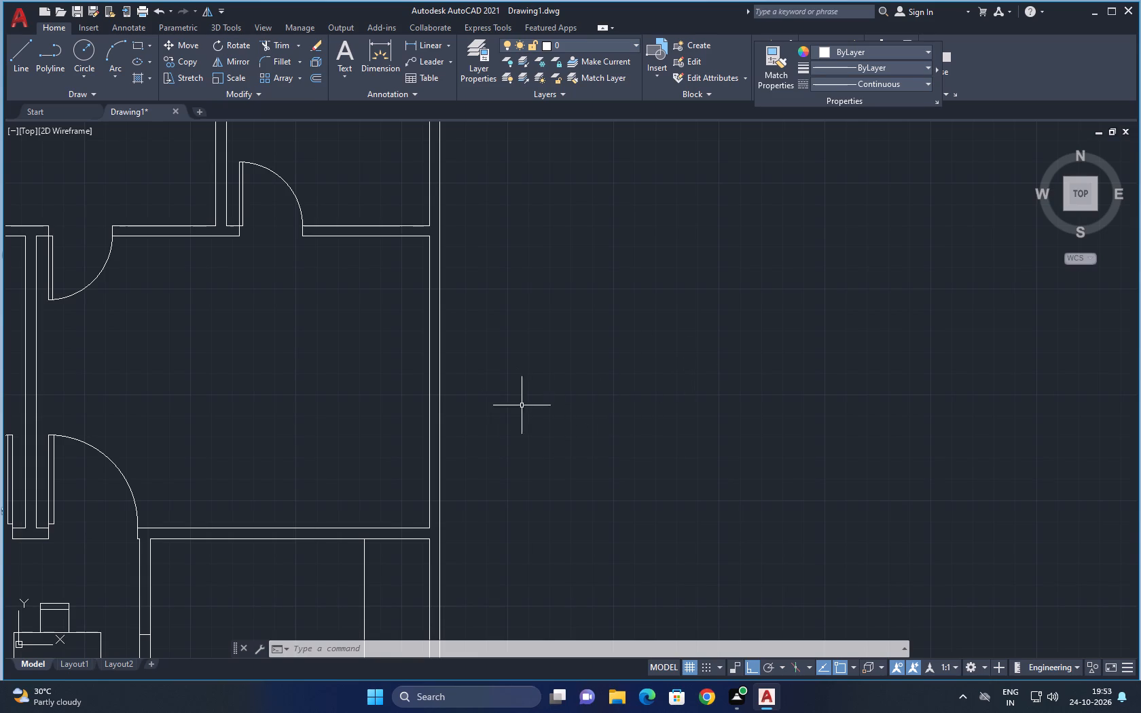
Insert the Wet Bar block from the recent blocks into the empty space beside the floor plan.
scroll(509, 383, "down", 2)
middle_click_drag(498, 438, 560, 383)
middle_click_drag(634, 473, 623, 431)
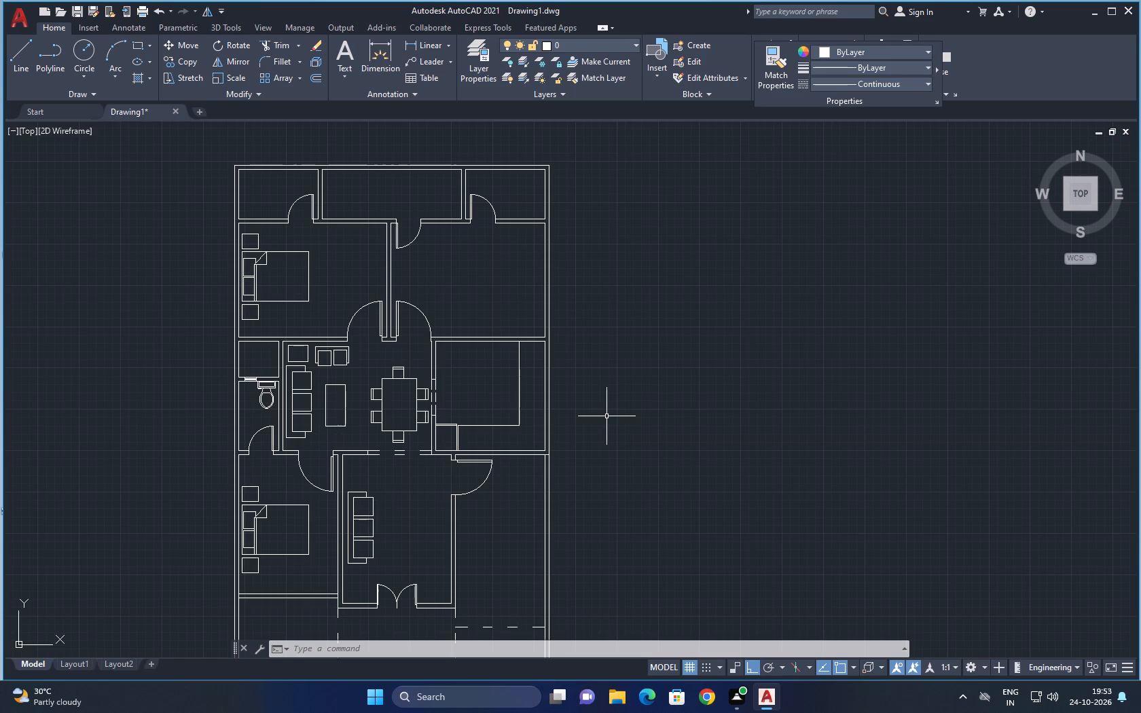
middle_click_drag(623, 431, 599, 380)
middle_click_drag(594, 433, 591, 426)
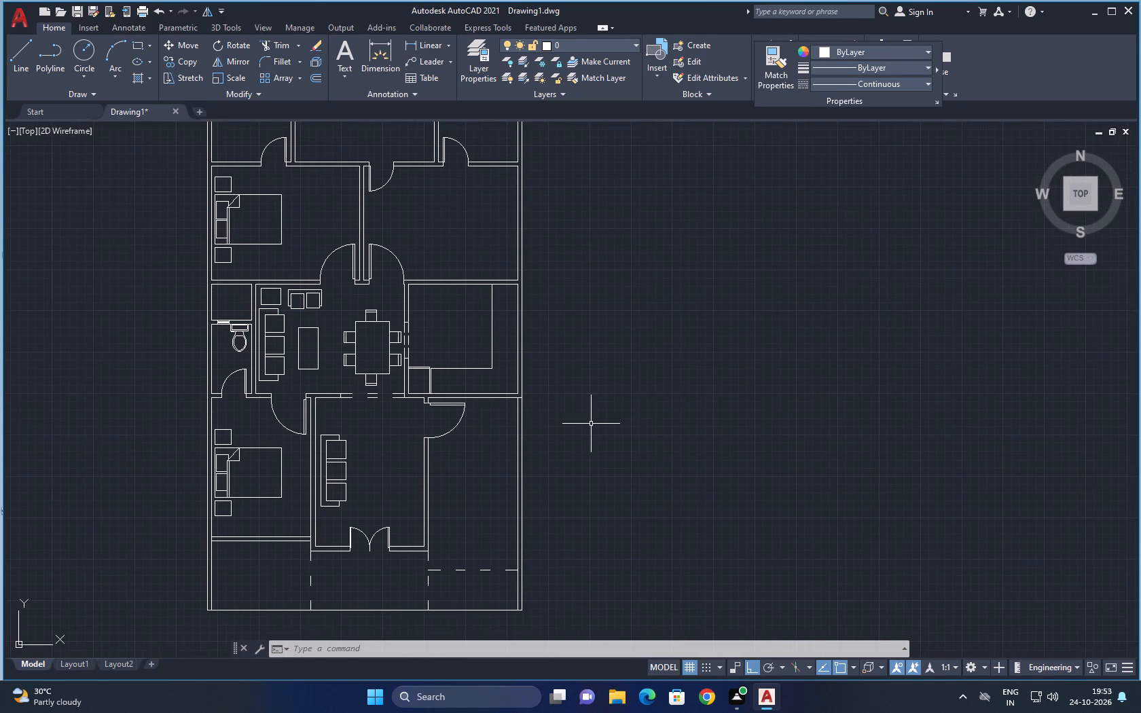
type("I")
key("space")
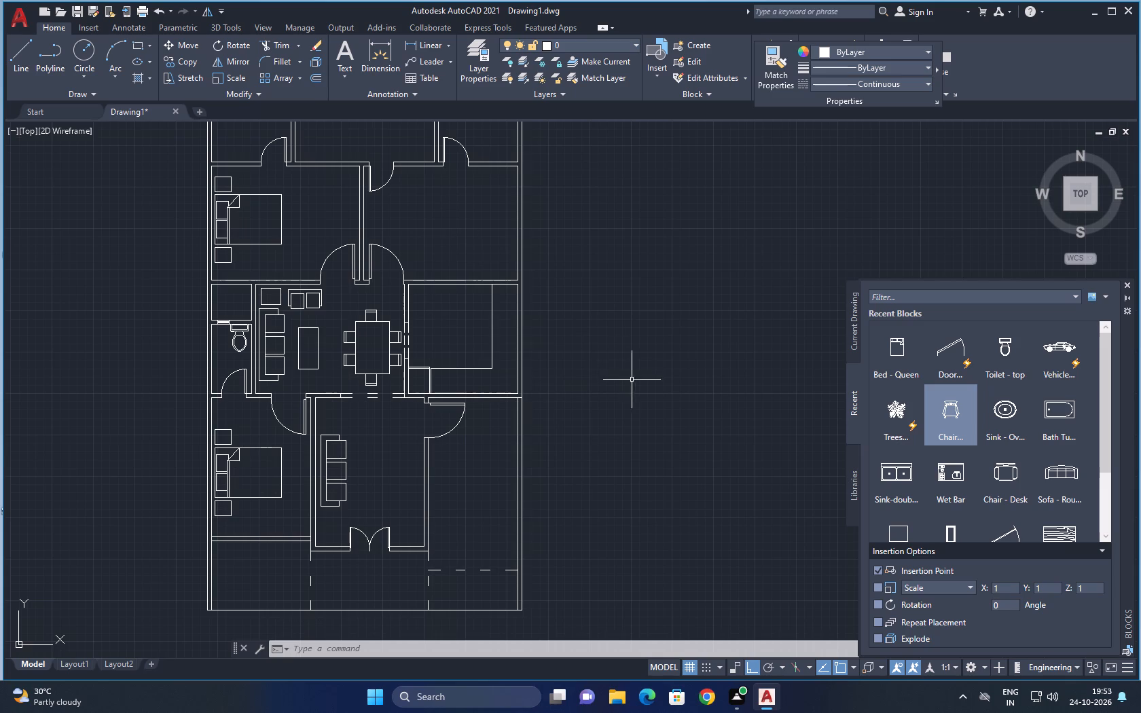
middle_click_drag(575, 376, 526, 356)
scroll(774, 378, "down", 1)
middle_click_drag(768, 384, 761, 410)
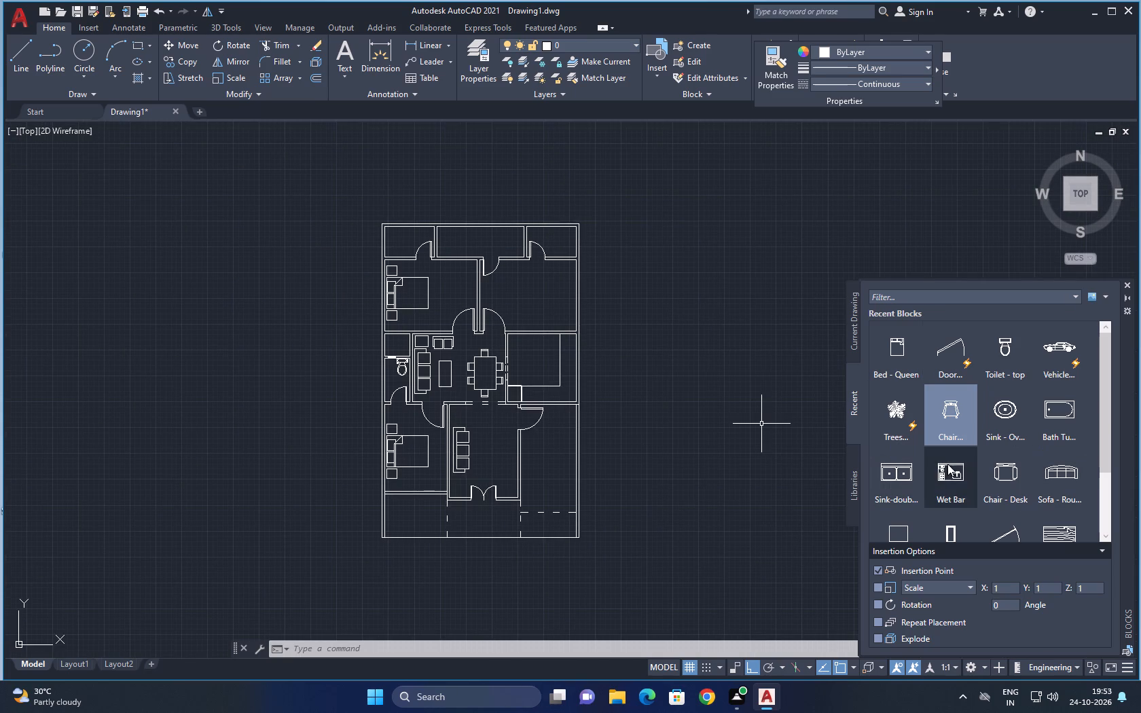
left_click_drag(940, 471, 714, 452)
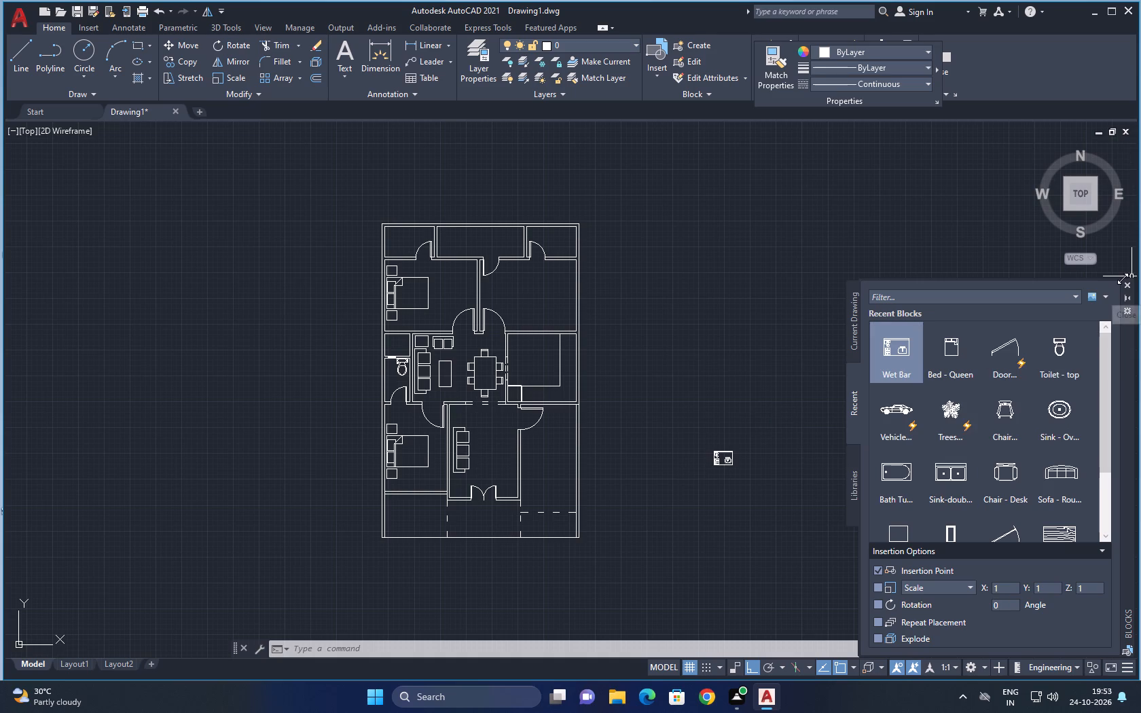
left_click(1130, 286)
Rotate the wet bar 90° counterclockwise.
scroll(747, 486, "up", 1)
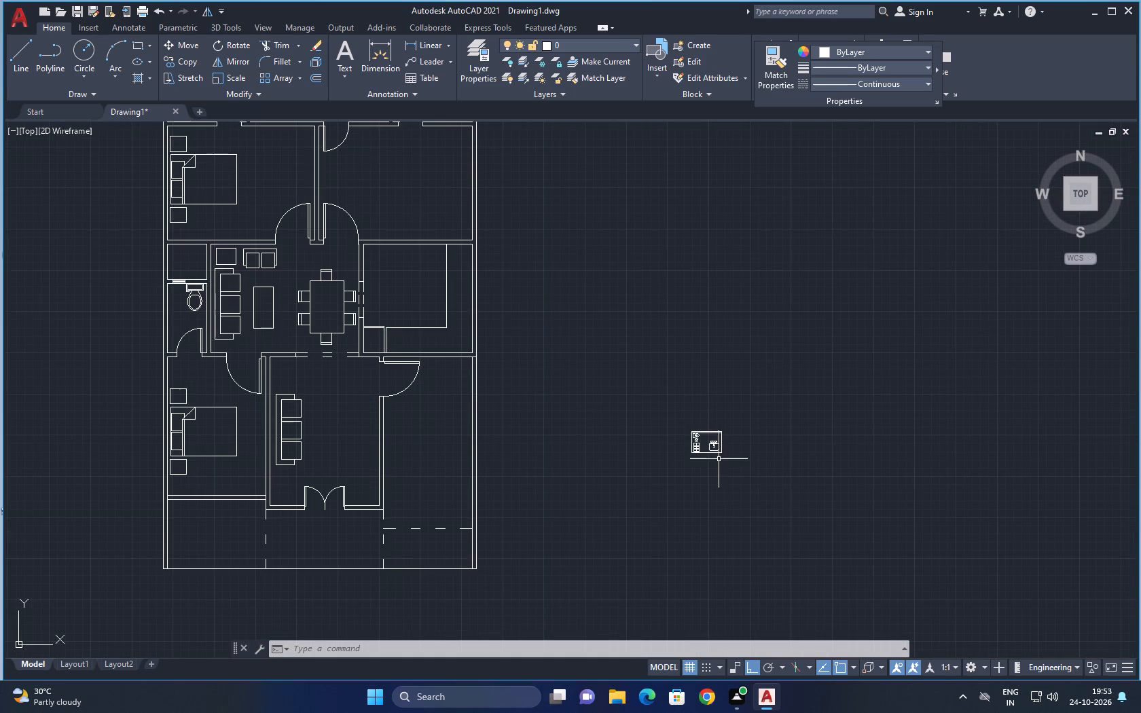
left_click(703, 456)
left_click(672, 398)
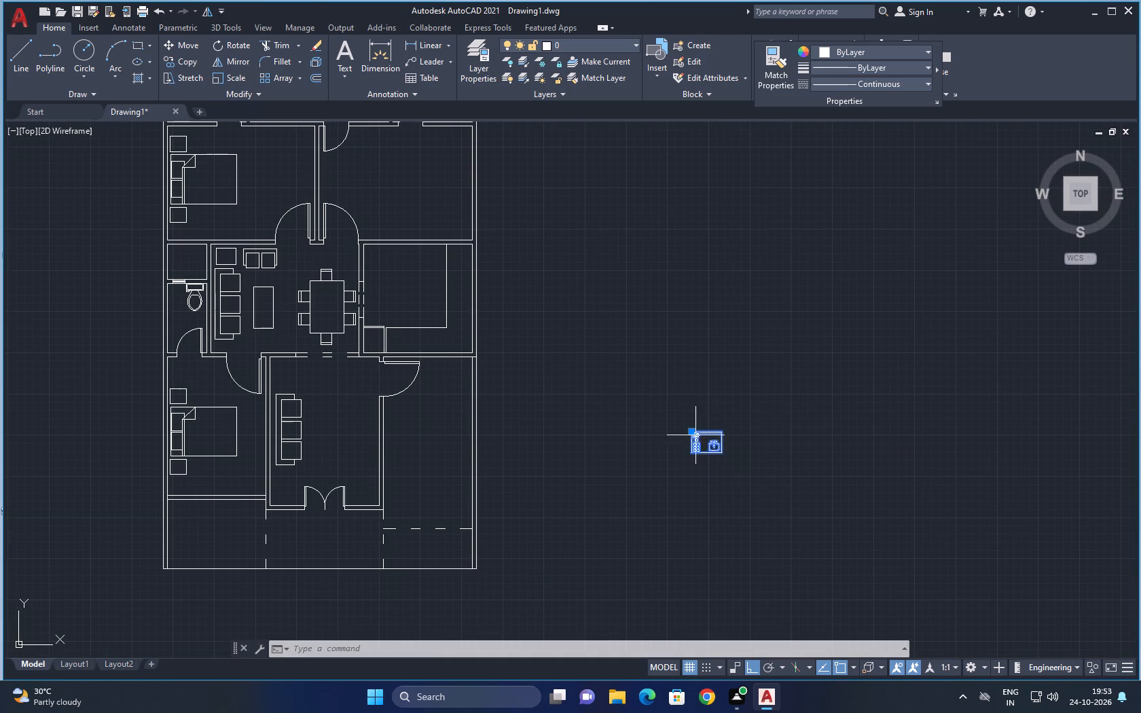
middle_click_drag(786, 551, 754, 545)
key("r")
key("o")
key("space")
left_click_drag(731, 529, 731, 510)
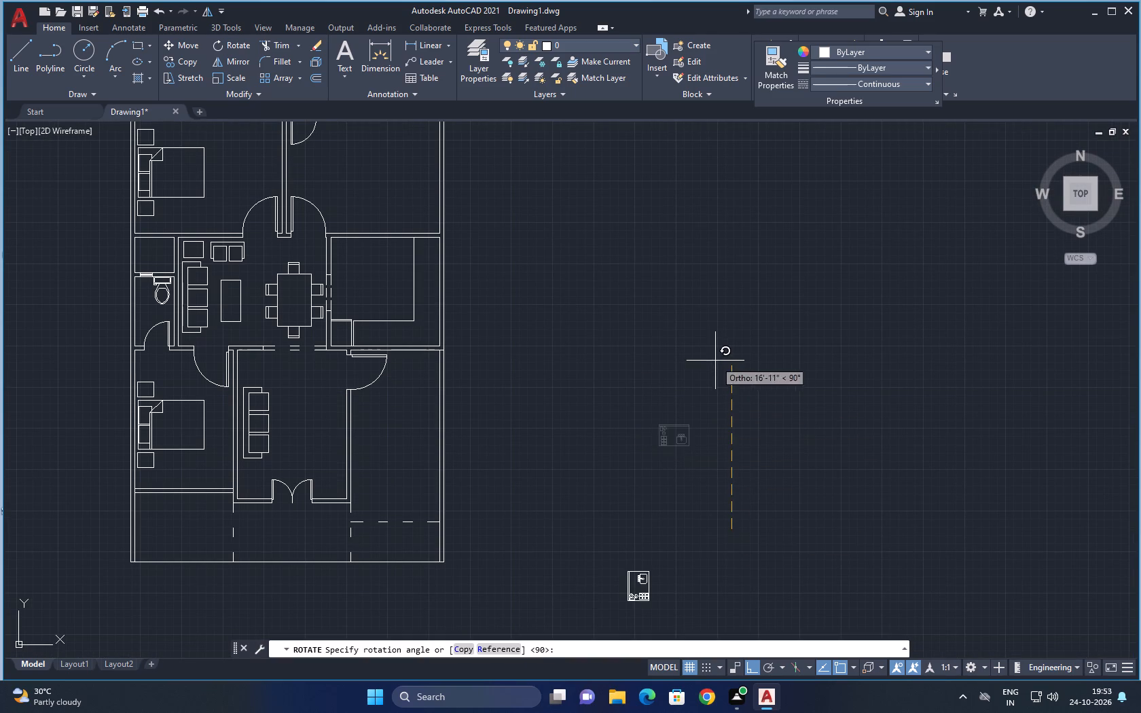
left_click(715, 360)
Move the wet bar onto the kitchen counter along the outer right wall, with Ortho turned off.
left_click_drag(662, 628, 647, 606)
left_click(592, 556)
key("m")
key("space")
left_click(616, 594)
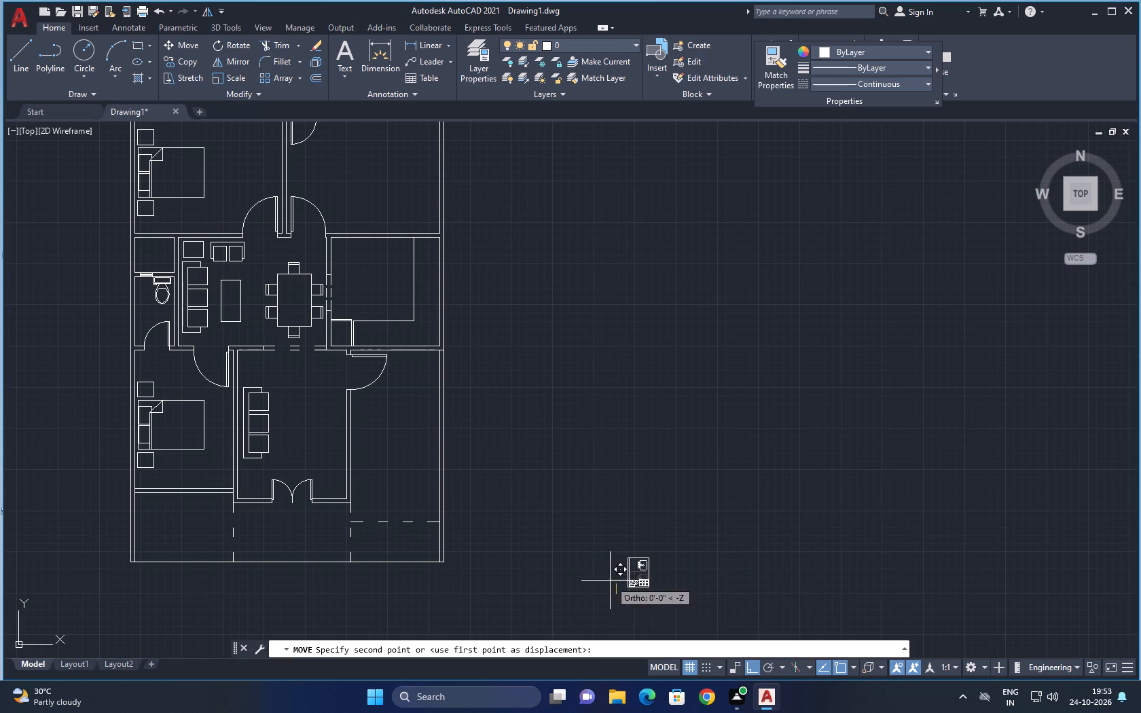
scroll(810, 366, "down", 1)
scroll(563, 289, "up", 2)
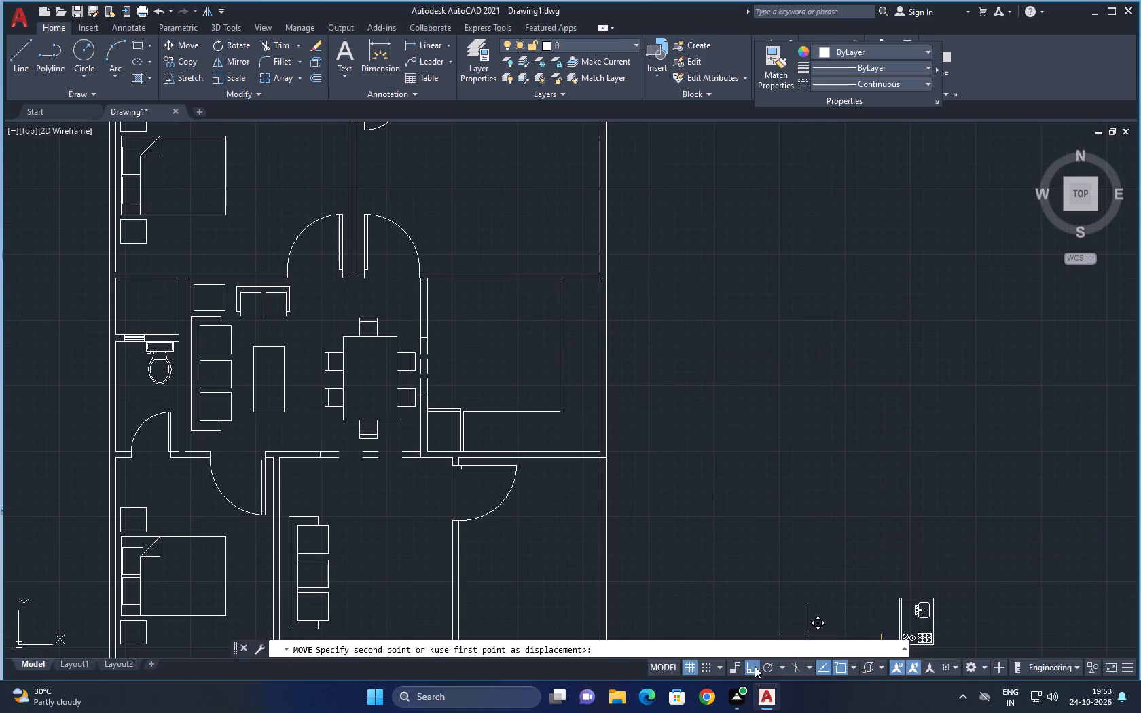
left_click(755, 666)
scroll(546, 354, "up", 2)
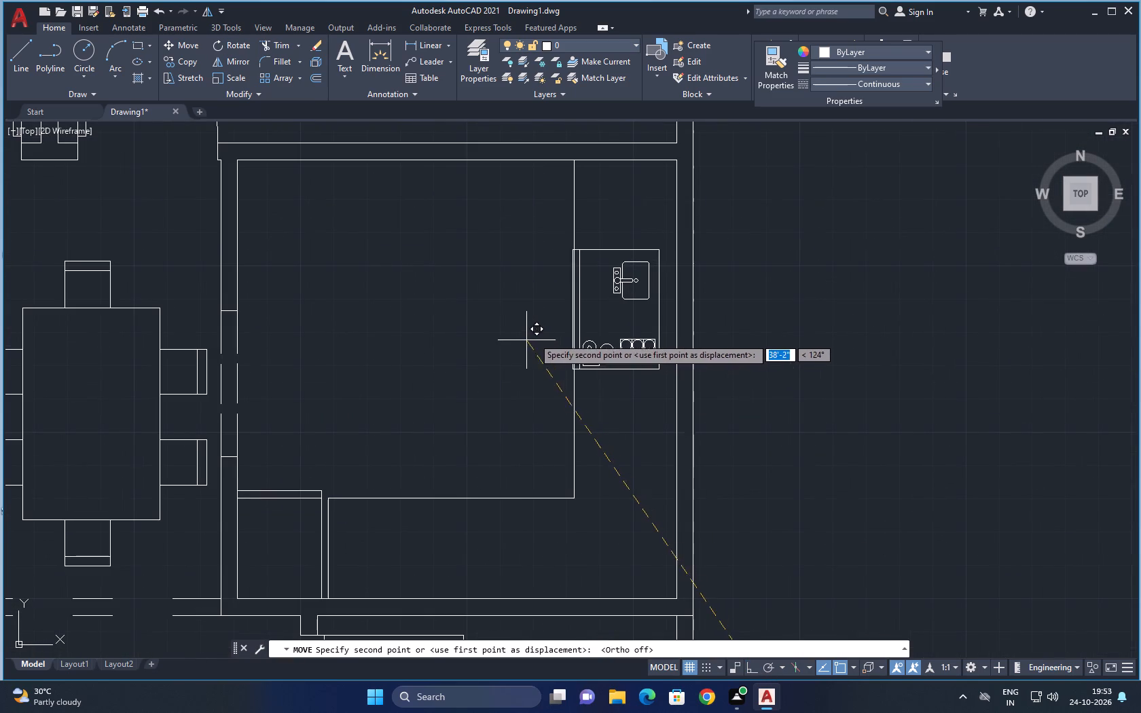
left_click(537, 337)
Insert the double sink block from the recent blocks onto the kitchen's lower counter, near the corner cabinet.
scroll(755, 364, "down", 1)
middle_click_drag(762, 409, 735, 355)
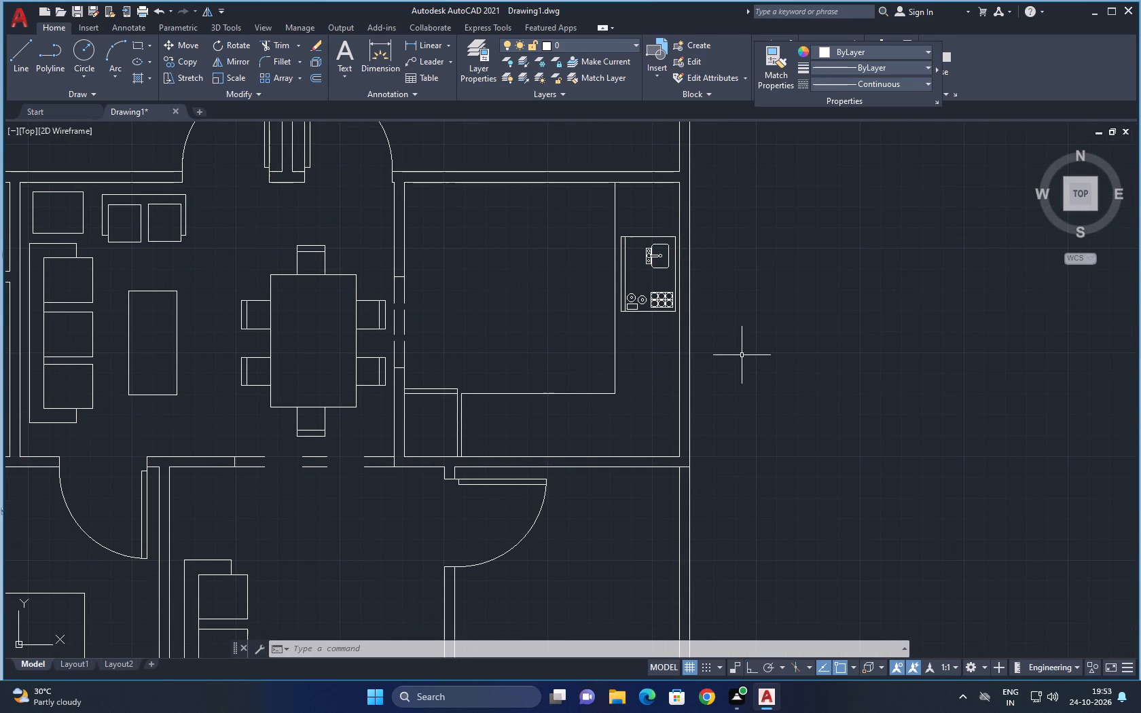
scroll(884, 460, "down", 1)
middle_click_drag(882, 471, 813, 428)
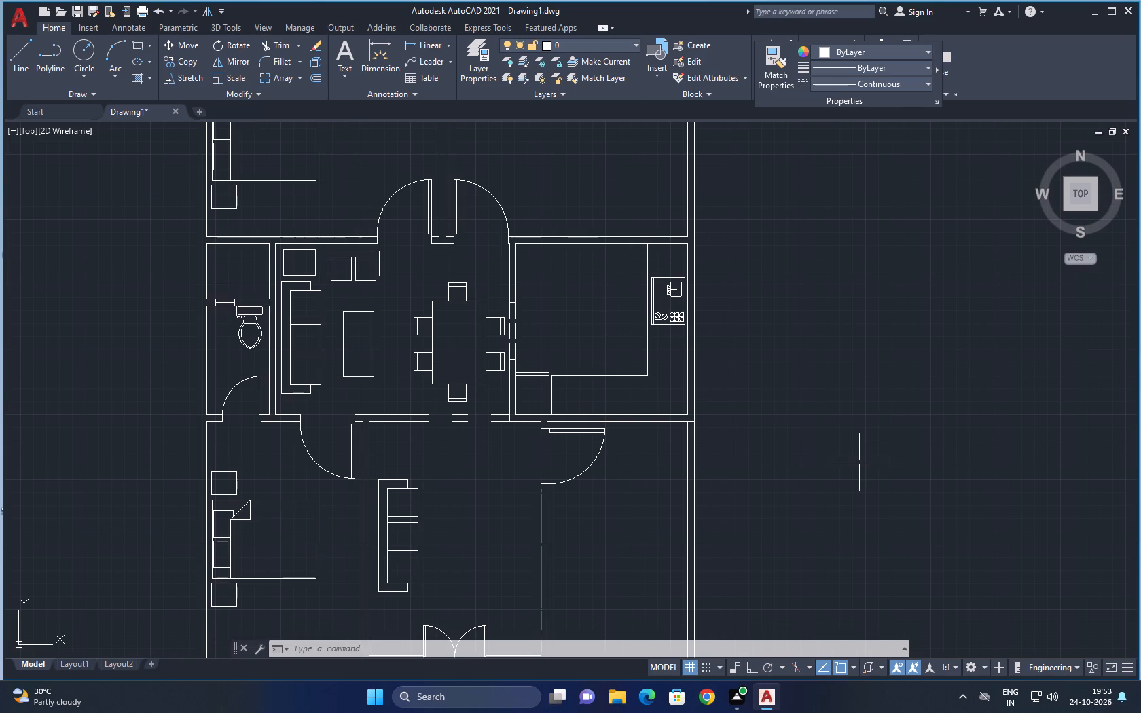
type("I")
key("space")
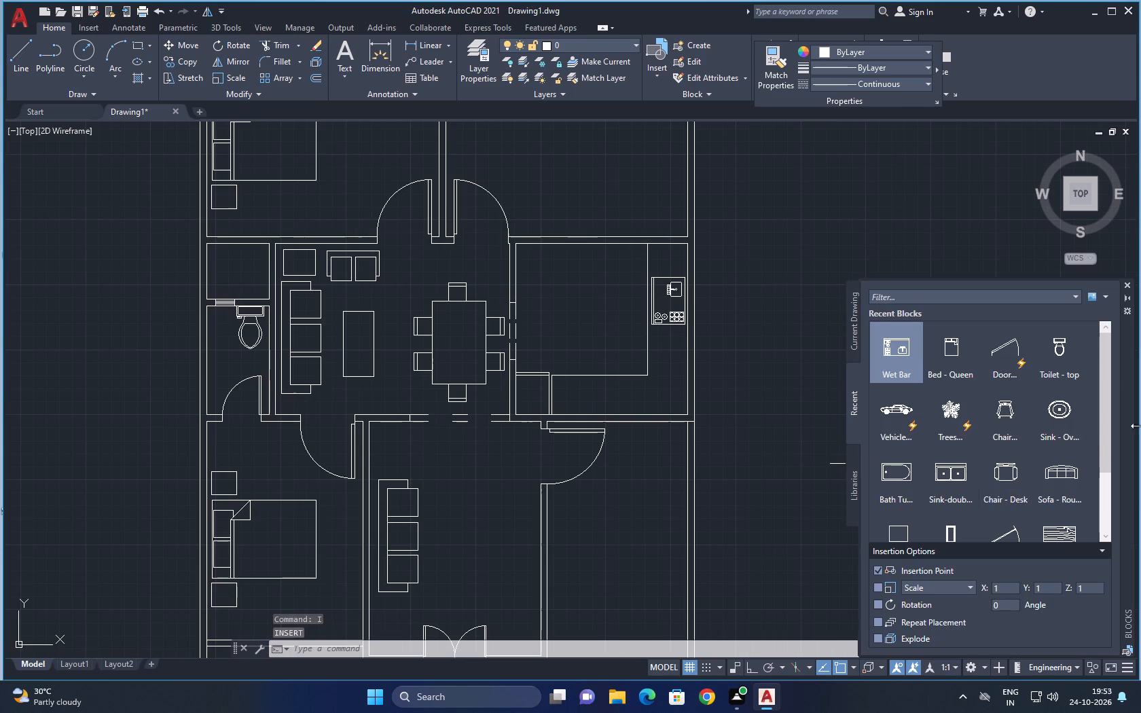
left_click_drag(955, 479, 587, 387)
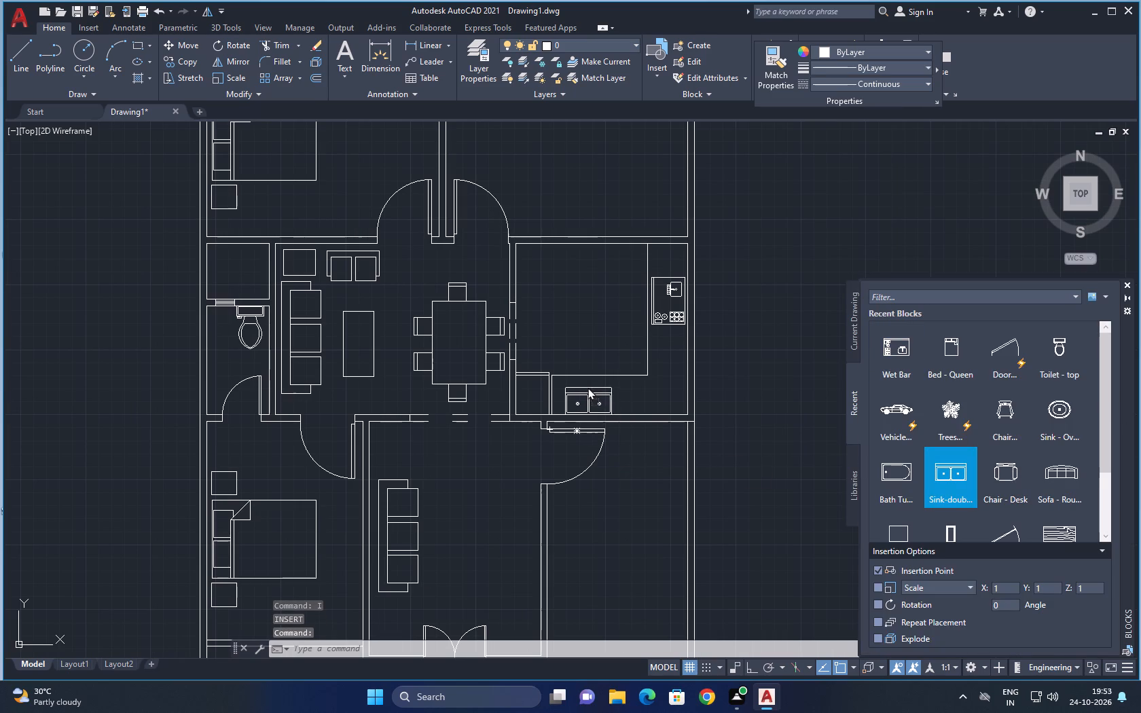
left_click_drag(587, 387, 587, 386)
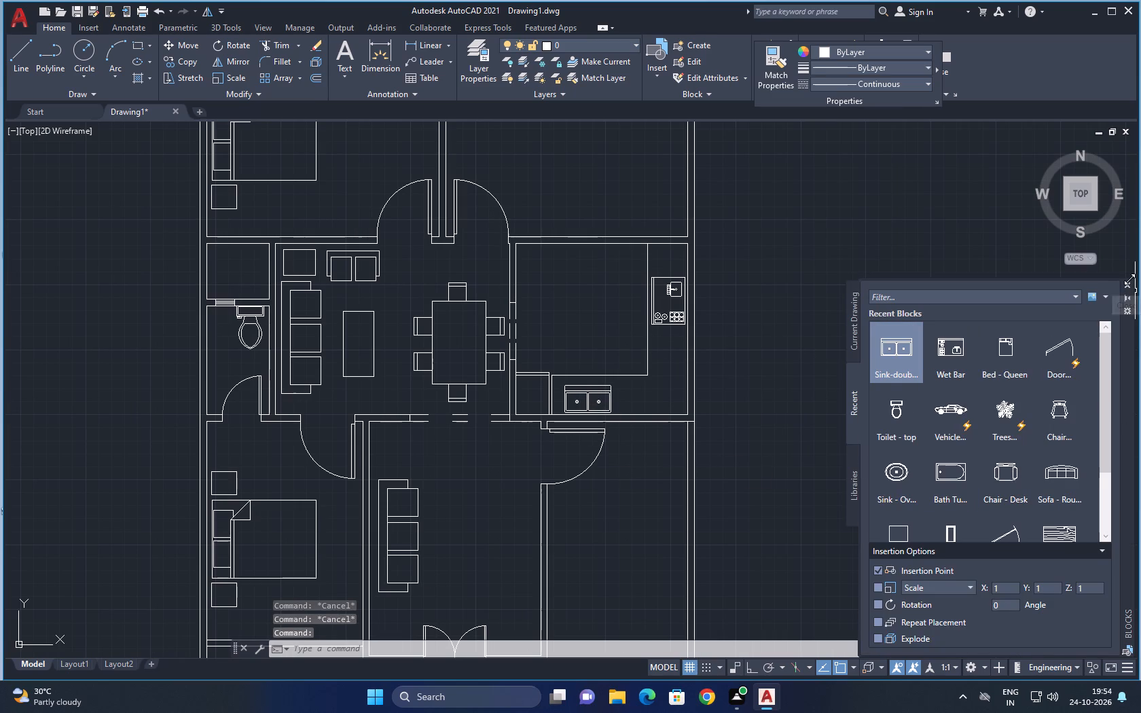
left_click(1129, 279)
left_click(1129, 285)
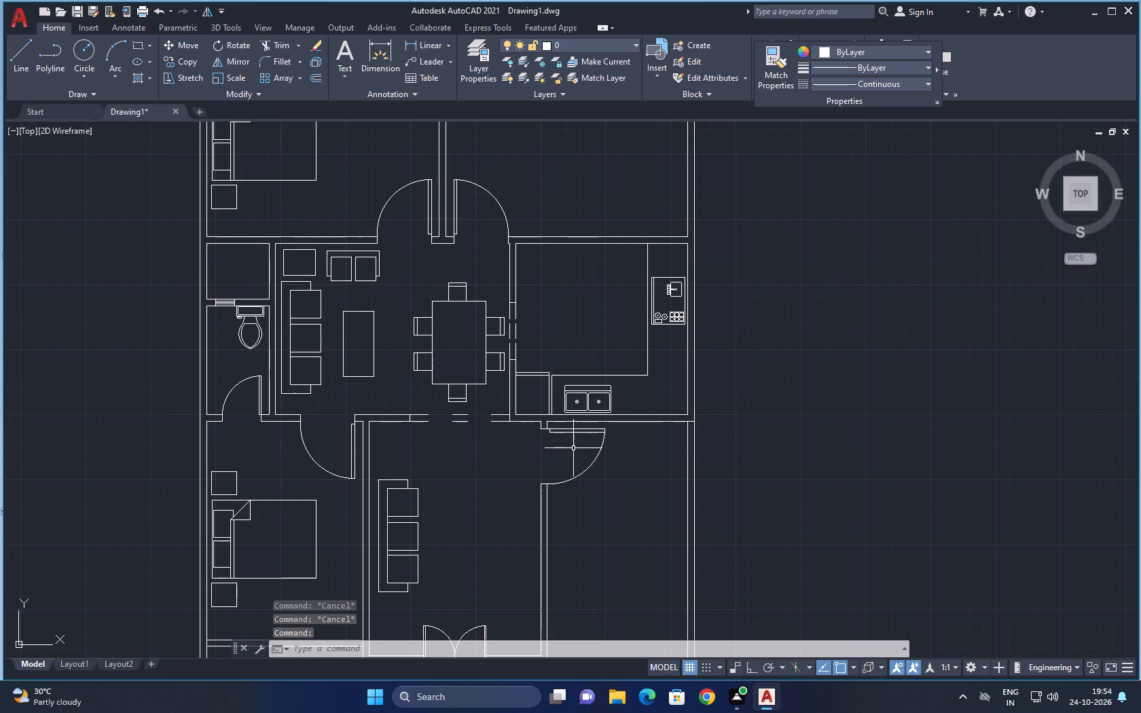
Move the double sink slightly up towards the front edge of the kitchen's lower counter.
scroll(589, 412, "up", 1)
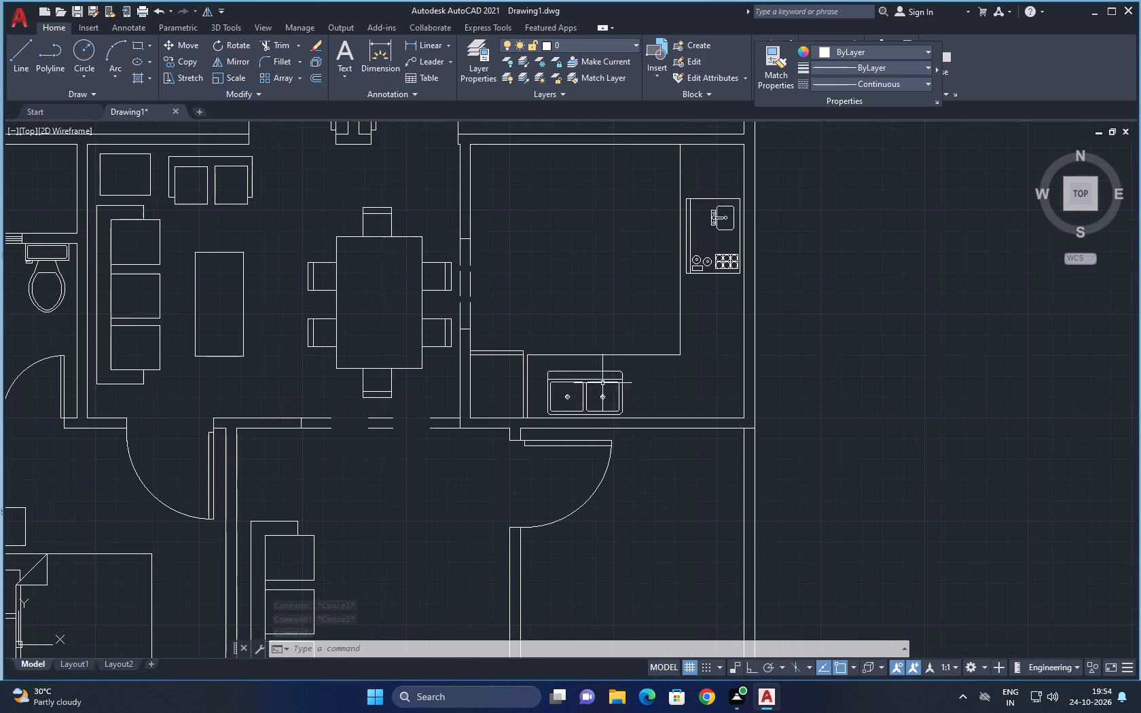
left_click_drag(648, 381, 642, 381)
left_click(580, 373)
key("m")
key("space")
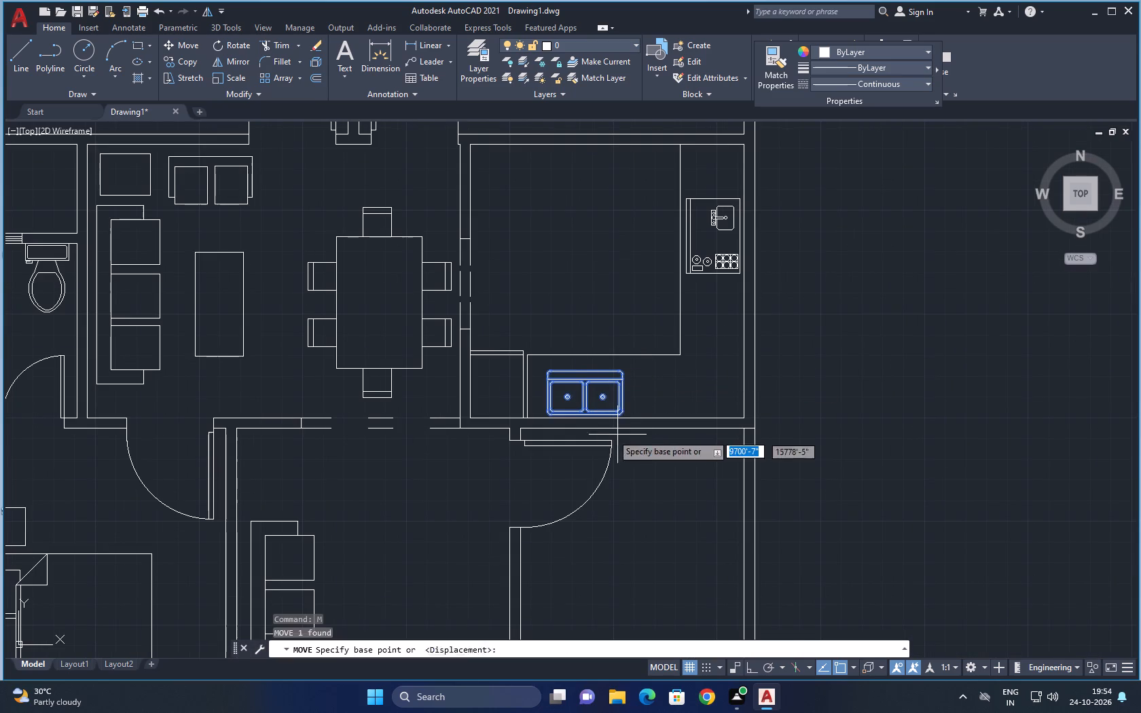
left_click(583, 400)
left_click(583, 388)
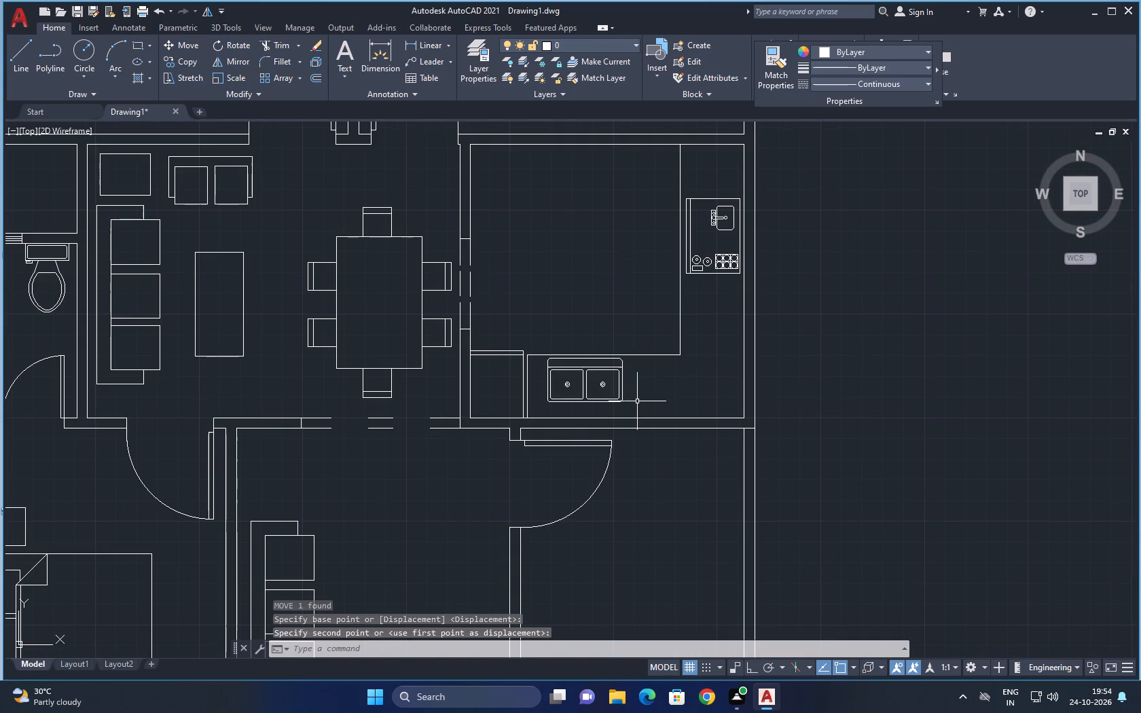
Move the double sink down about 3" so it sits more centrally on the kitchen's lower counter.
left_click(598, 372)
left_click(561, 377)
scroll(604, 411, "up", 2)
middle_click(610, 410)
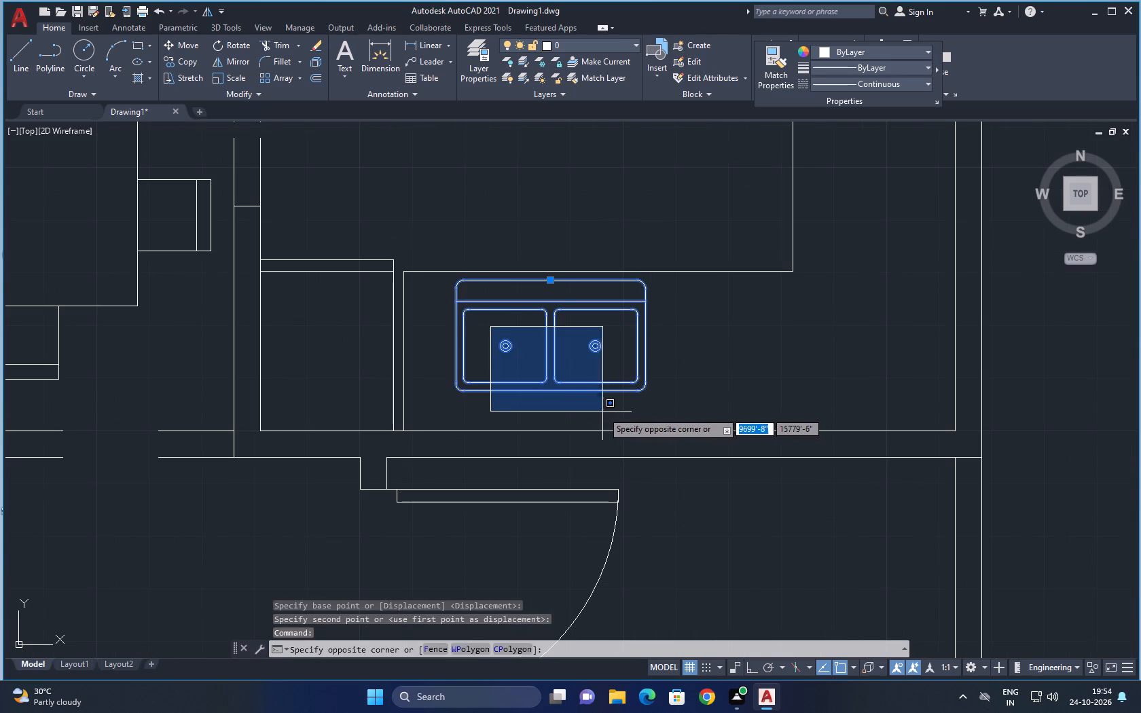
left_click(602, 412)
key("m")
key("space")
left_click(582, 391)
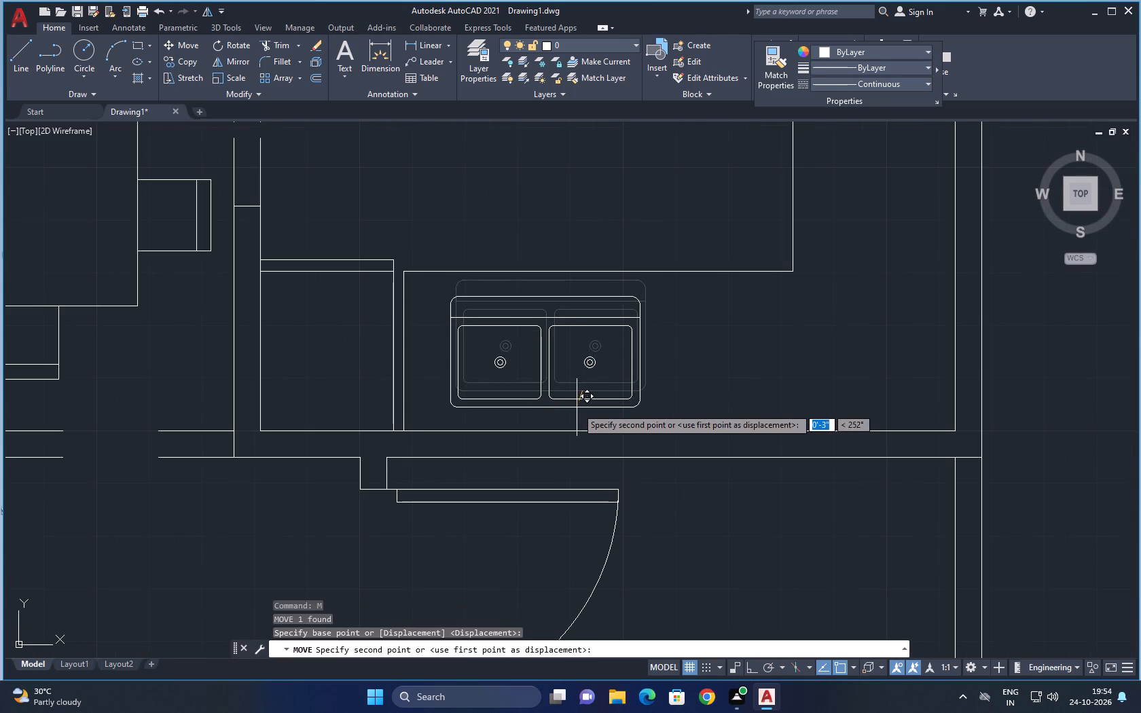
left_click(577, 405)
Examine the whole floor plan, from the kitchen and dining area to the bedrooms and front rooms.
scroll(646, 384, "down", 2)
middle_click(741, 433)
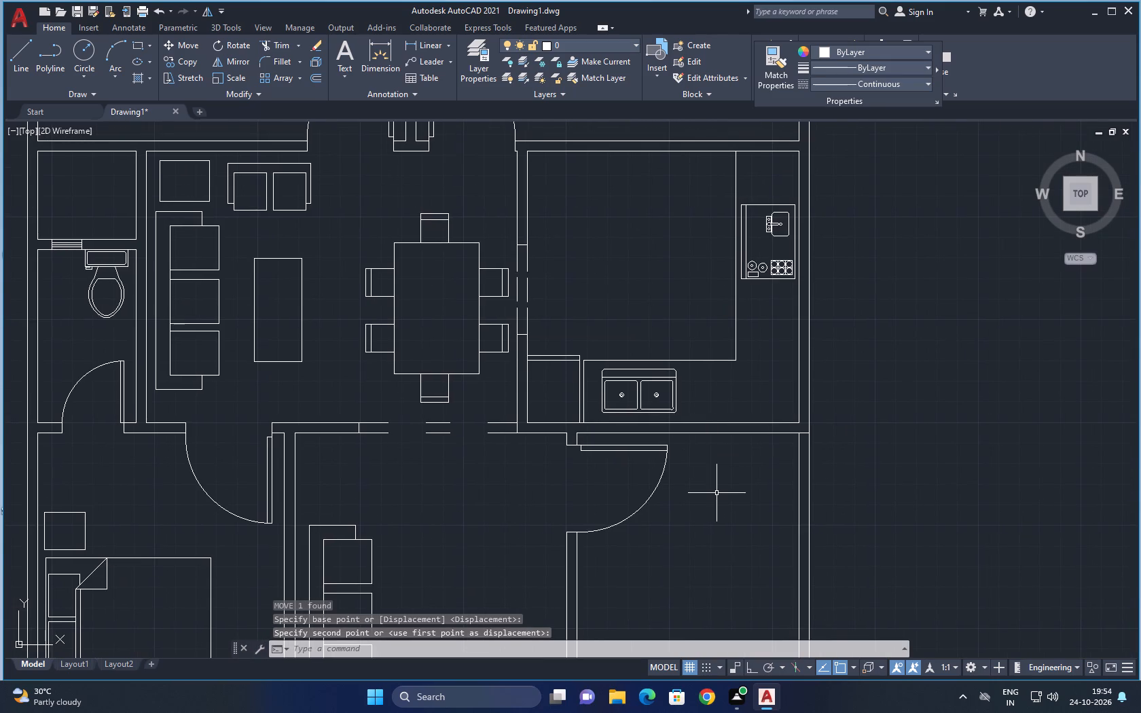
scroll(769, 464, "down", 1)
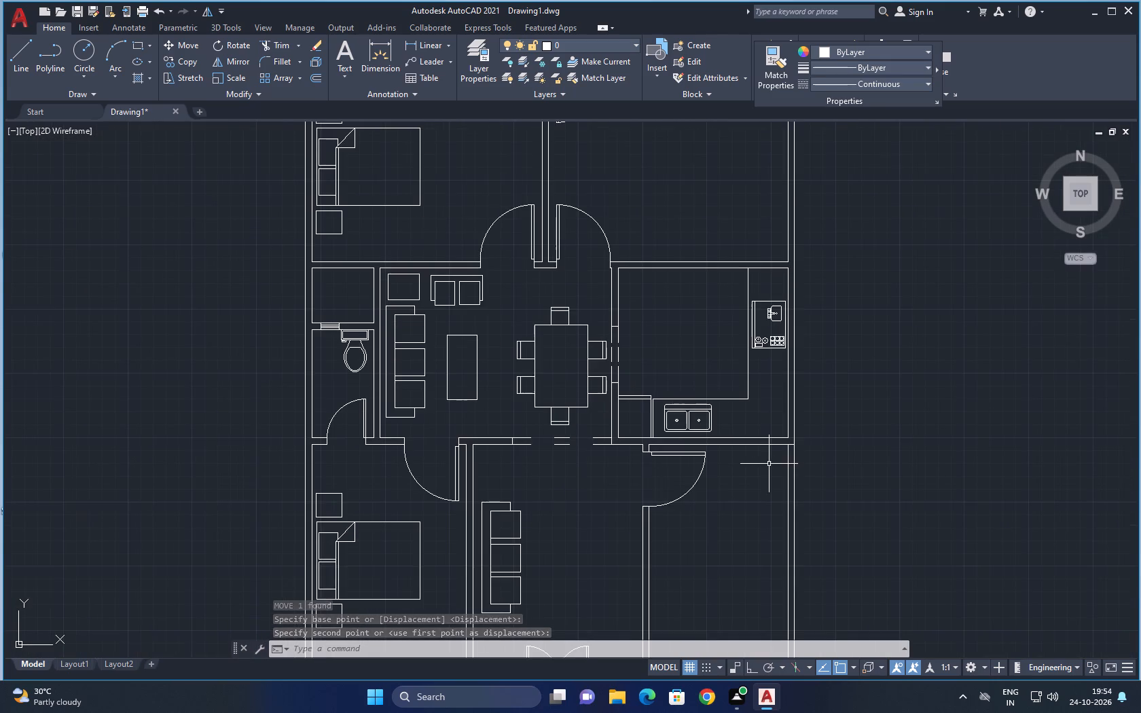
middle_click_drag(772, 464, 722, 498)
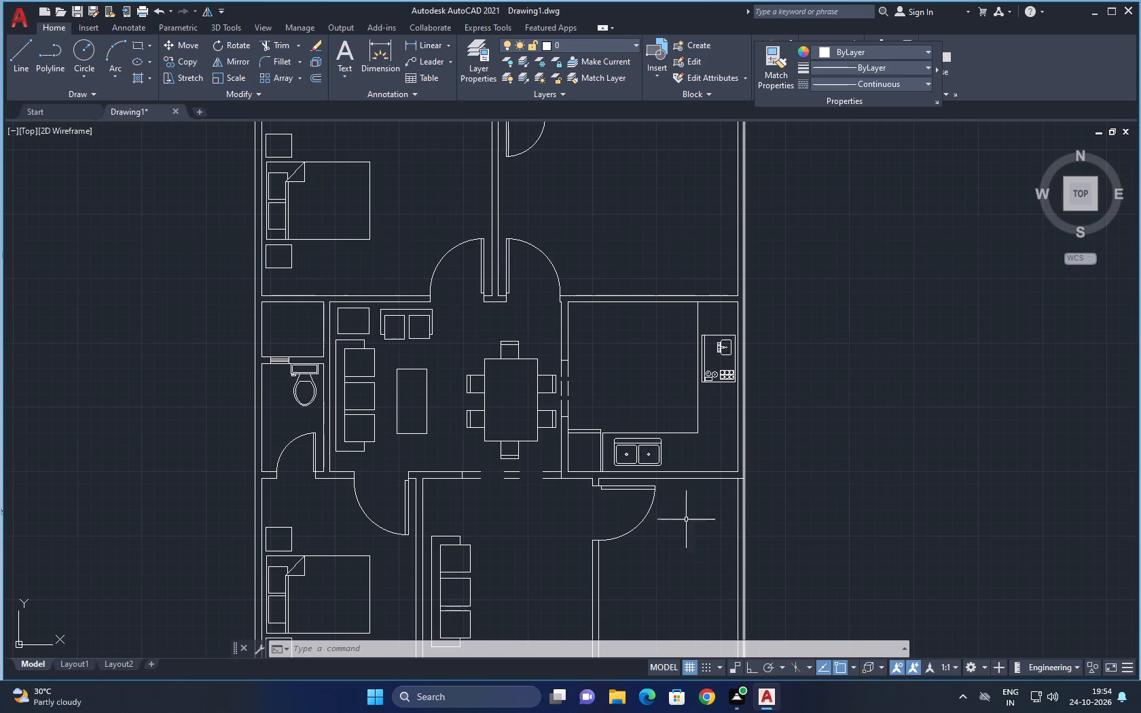
middle_click_drag(688, 544, 642, 504)
middle_click_drag(738, 505, 738, 511)
scroll(738, 505, "down", 1)
middle_click_drag(736, 538, 683, 583)
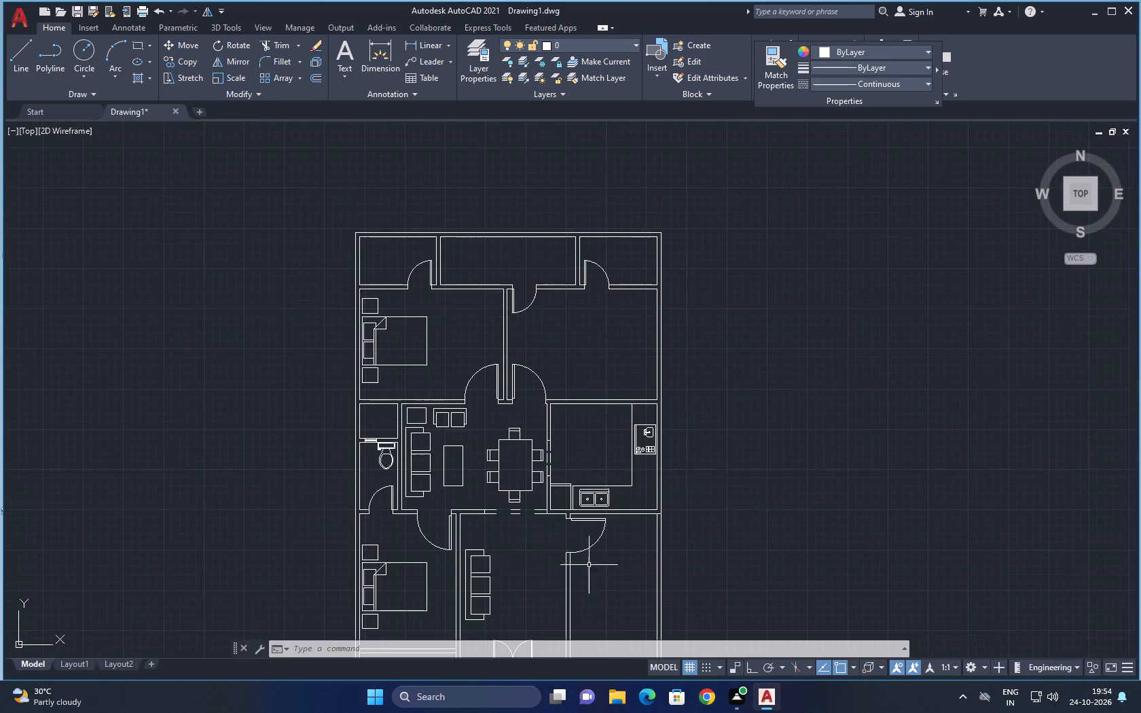
scroll(484, 532, "up", 2)
middle_click_drag(566, 515, 549, 486)
scroll(551, 487, "down", 1)
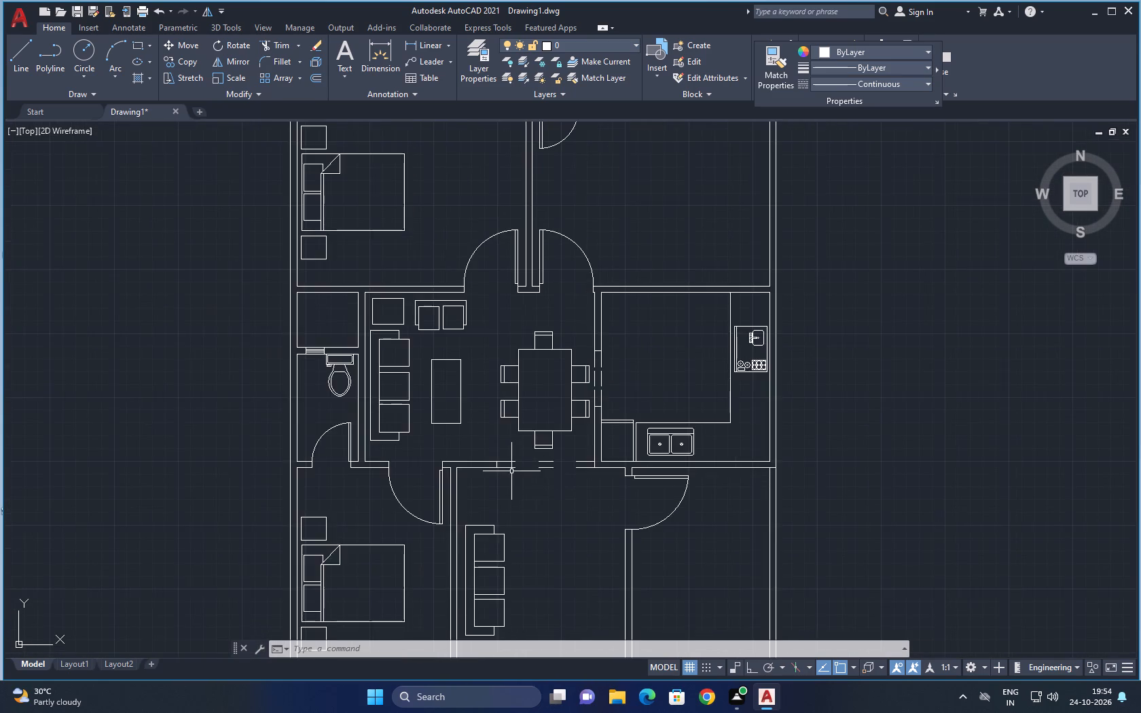
scroll(511, 471, "up", 3)
scroll(536, 472, "down", 4)
middle_click_drag(615, 379, 612, 392)
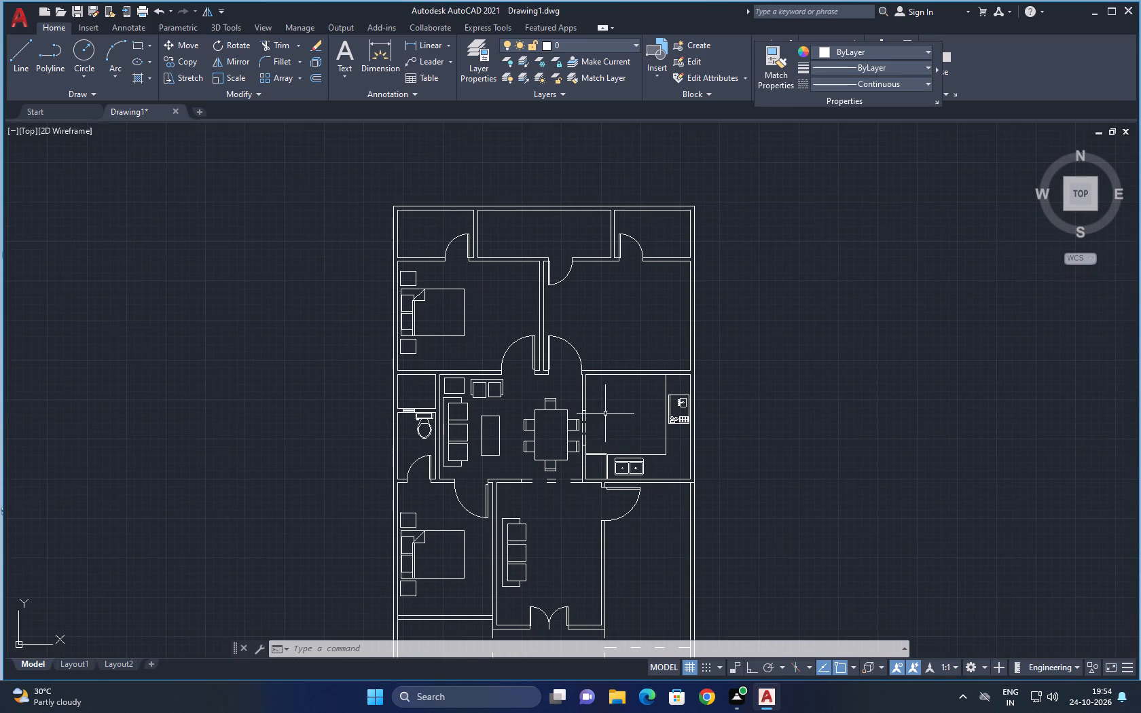
middle_click_drag(565, 536, 555, 502)
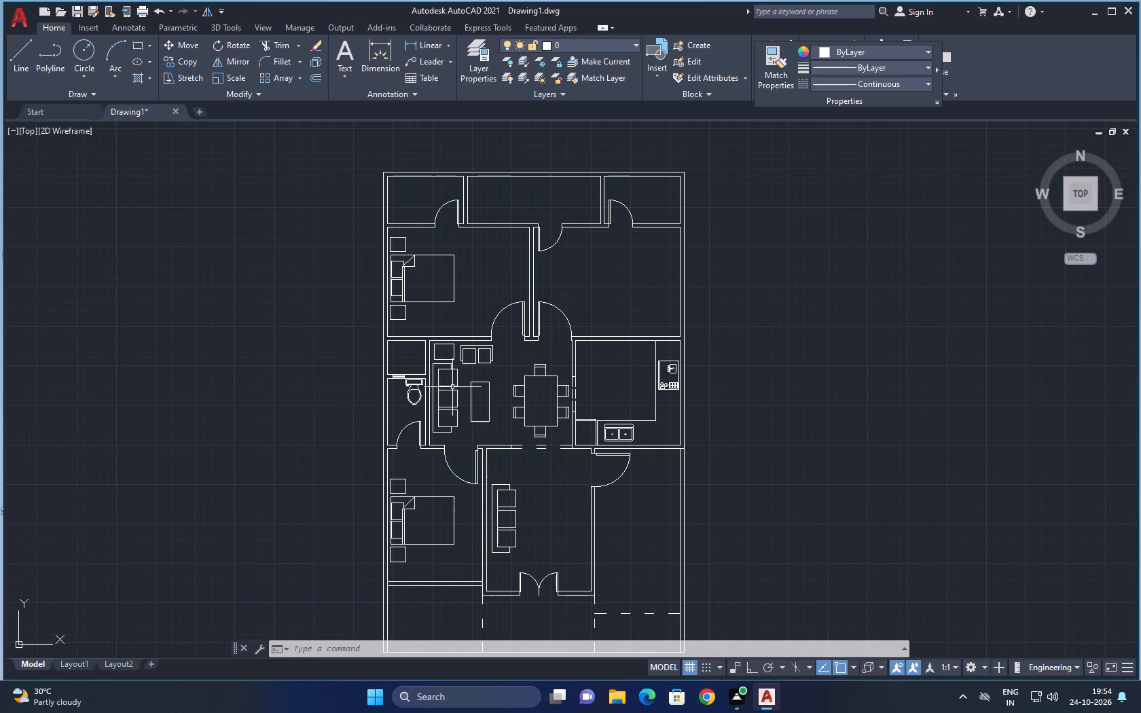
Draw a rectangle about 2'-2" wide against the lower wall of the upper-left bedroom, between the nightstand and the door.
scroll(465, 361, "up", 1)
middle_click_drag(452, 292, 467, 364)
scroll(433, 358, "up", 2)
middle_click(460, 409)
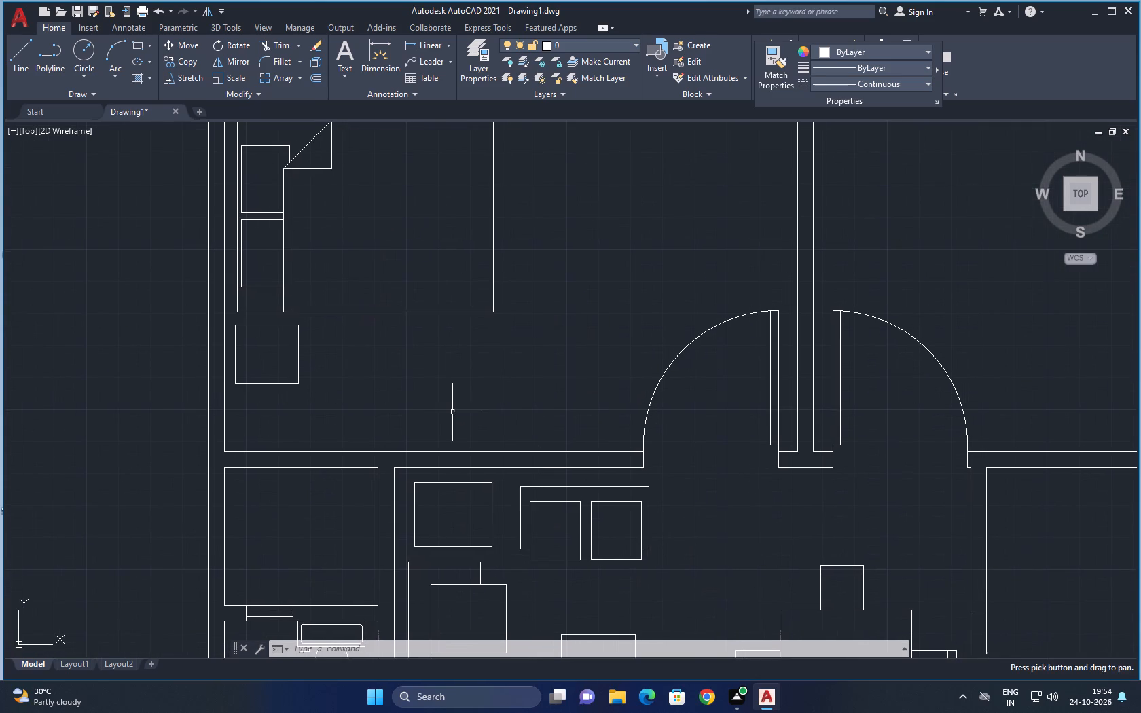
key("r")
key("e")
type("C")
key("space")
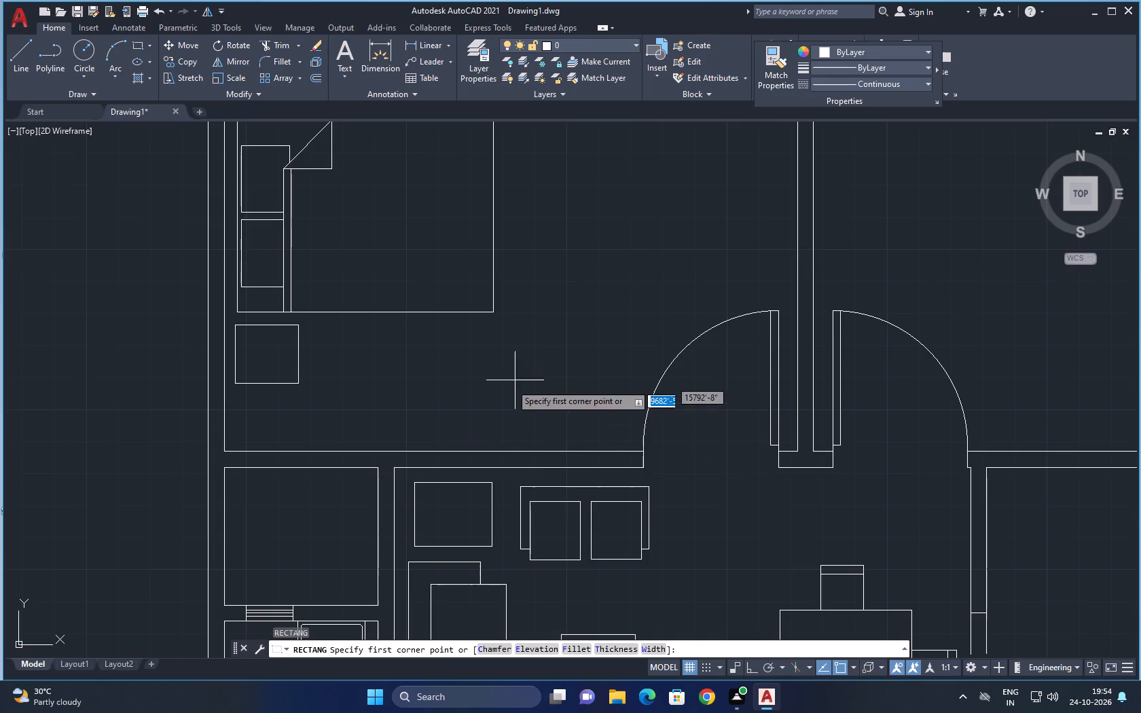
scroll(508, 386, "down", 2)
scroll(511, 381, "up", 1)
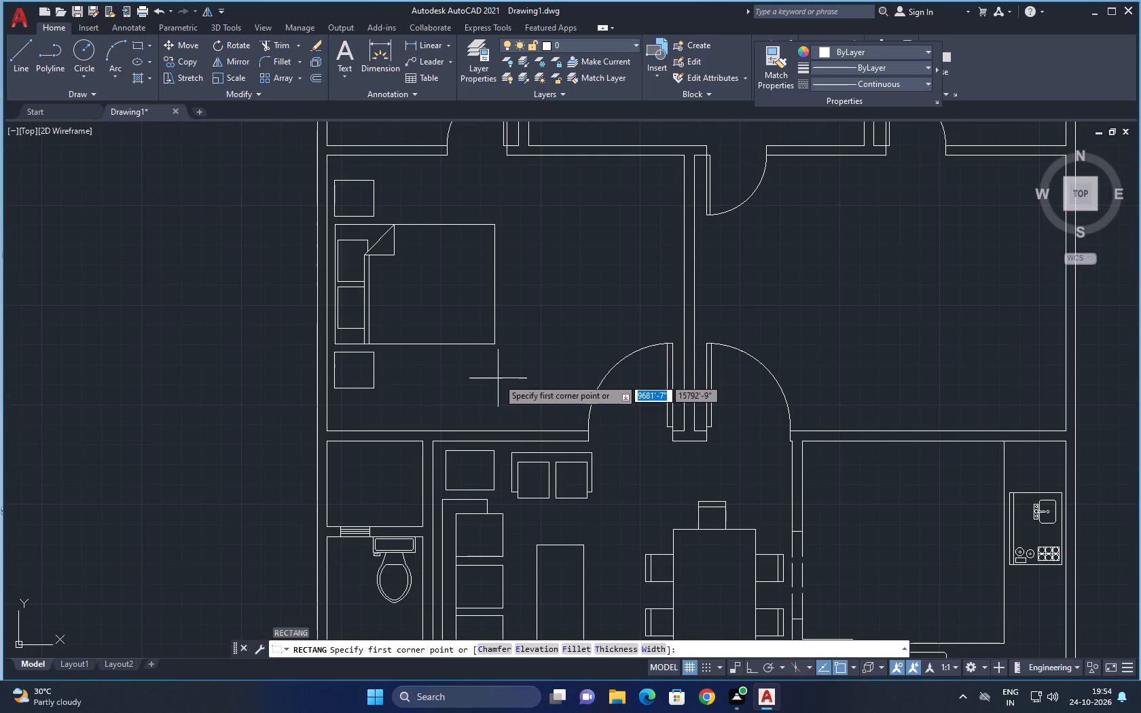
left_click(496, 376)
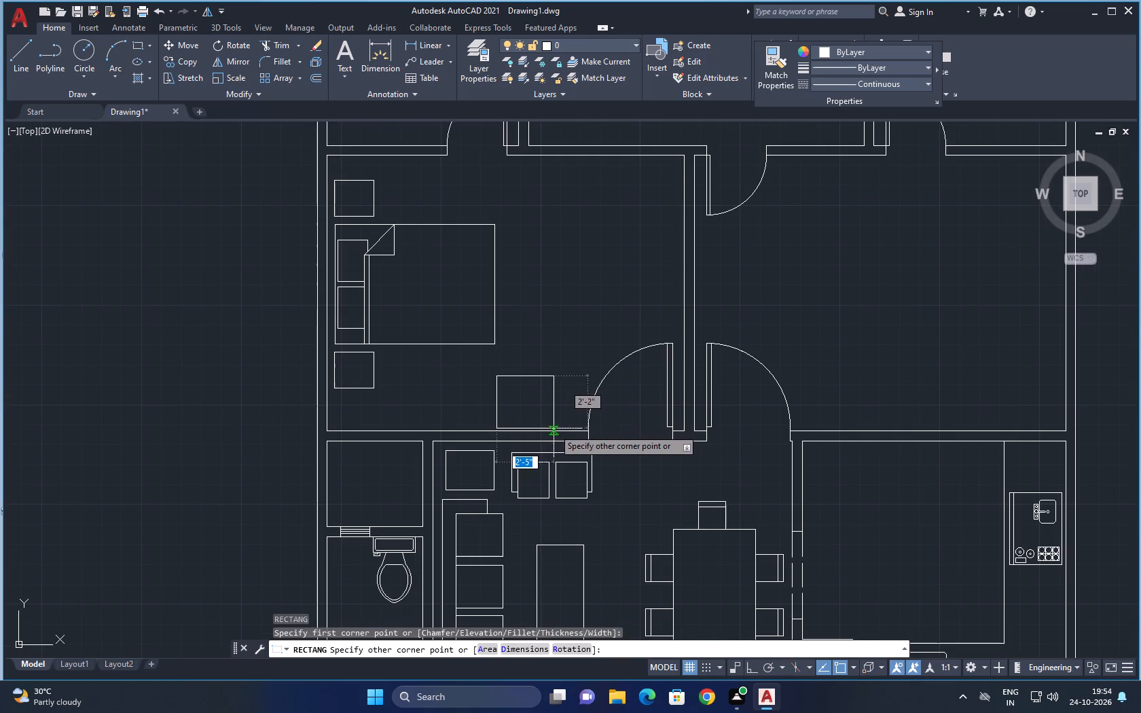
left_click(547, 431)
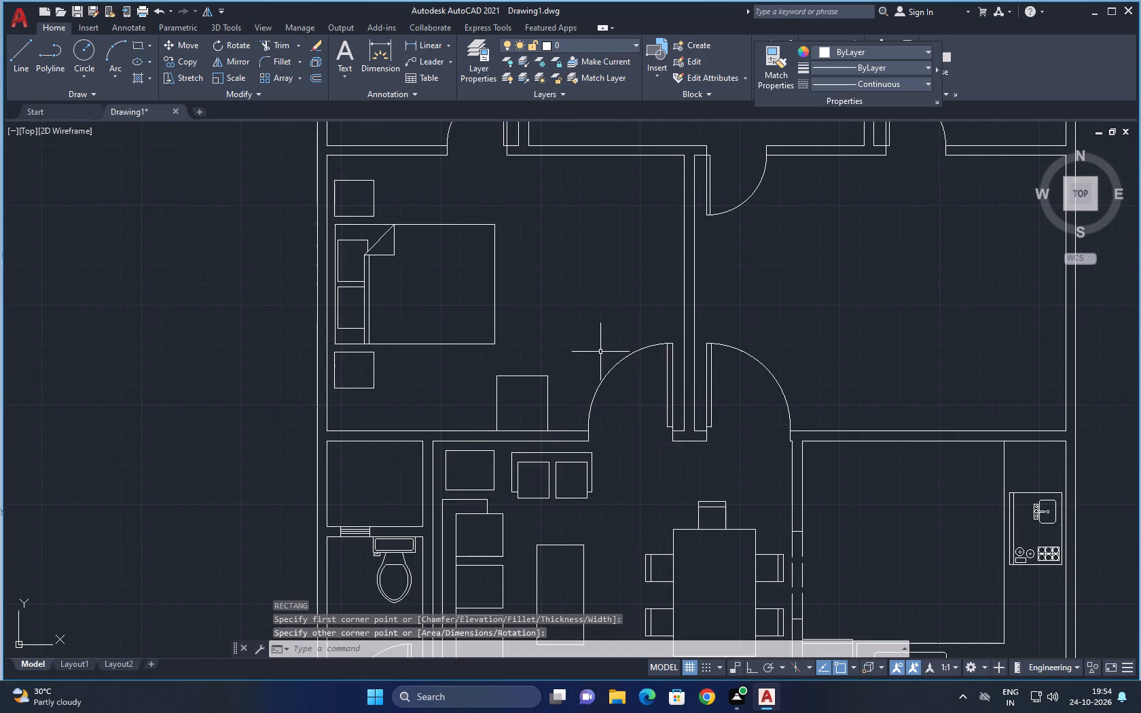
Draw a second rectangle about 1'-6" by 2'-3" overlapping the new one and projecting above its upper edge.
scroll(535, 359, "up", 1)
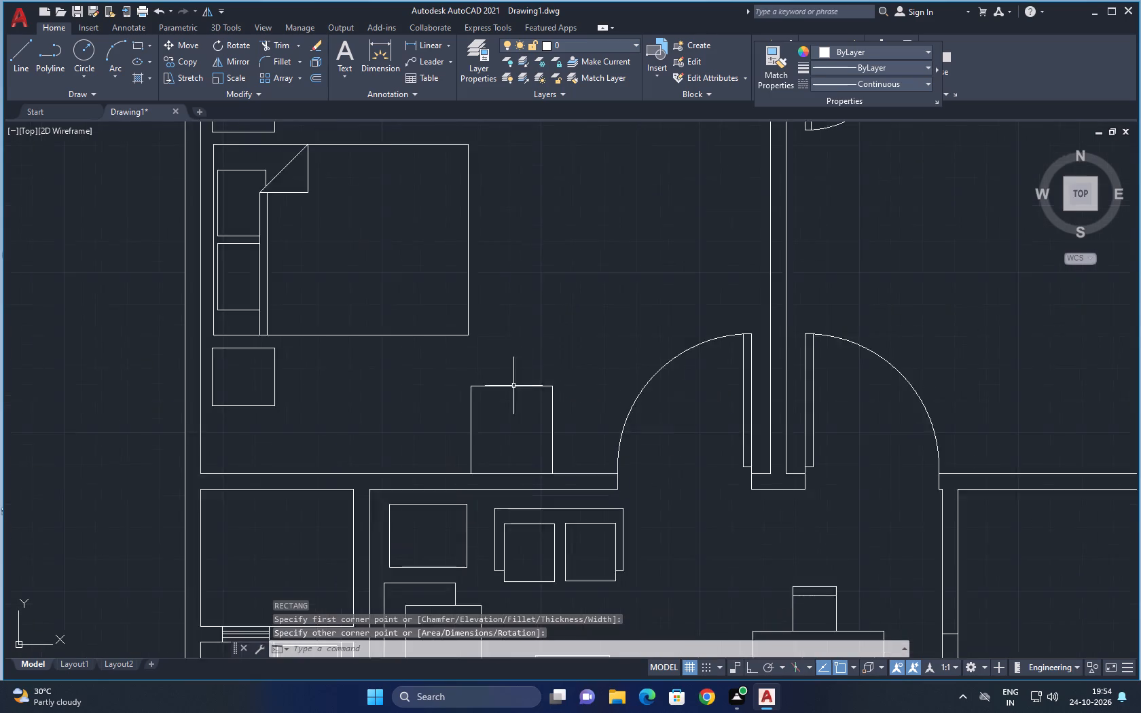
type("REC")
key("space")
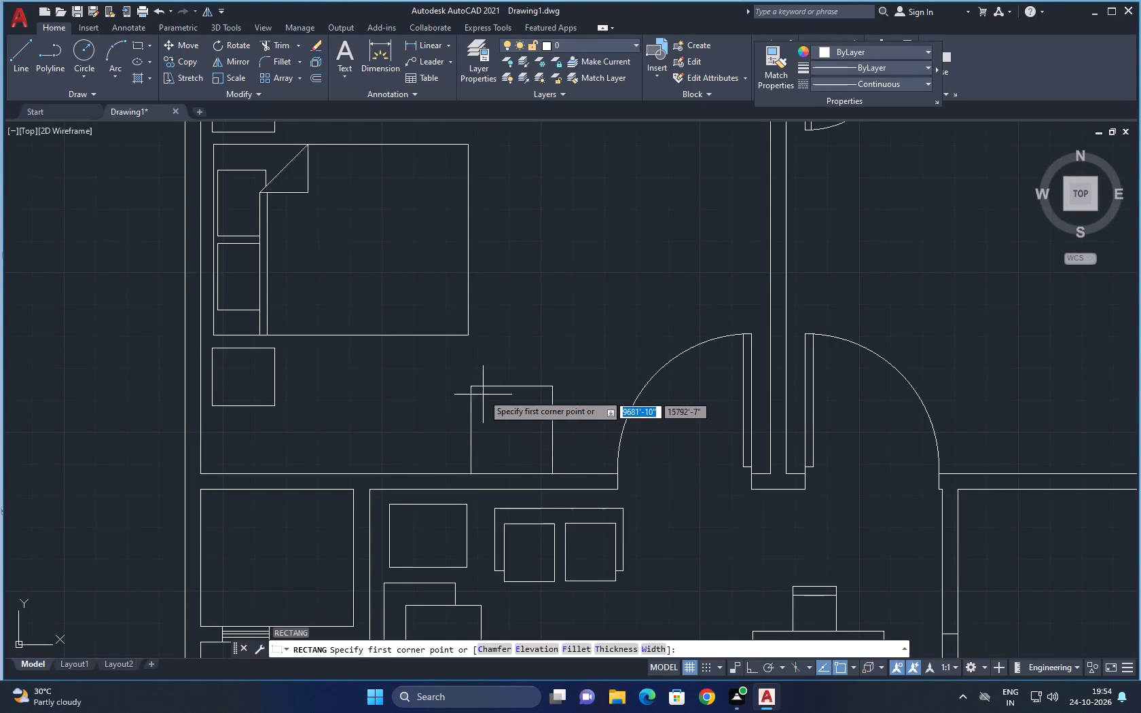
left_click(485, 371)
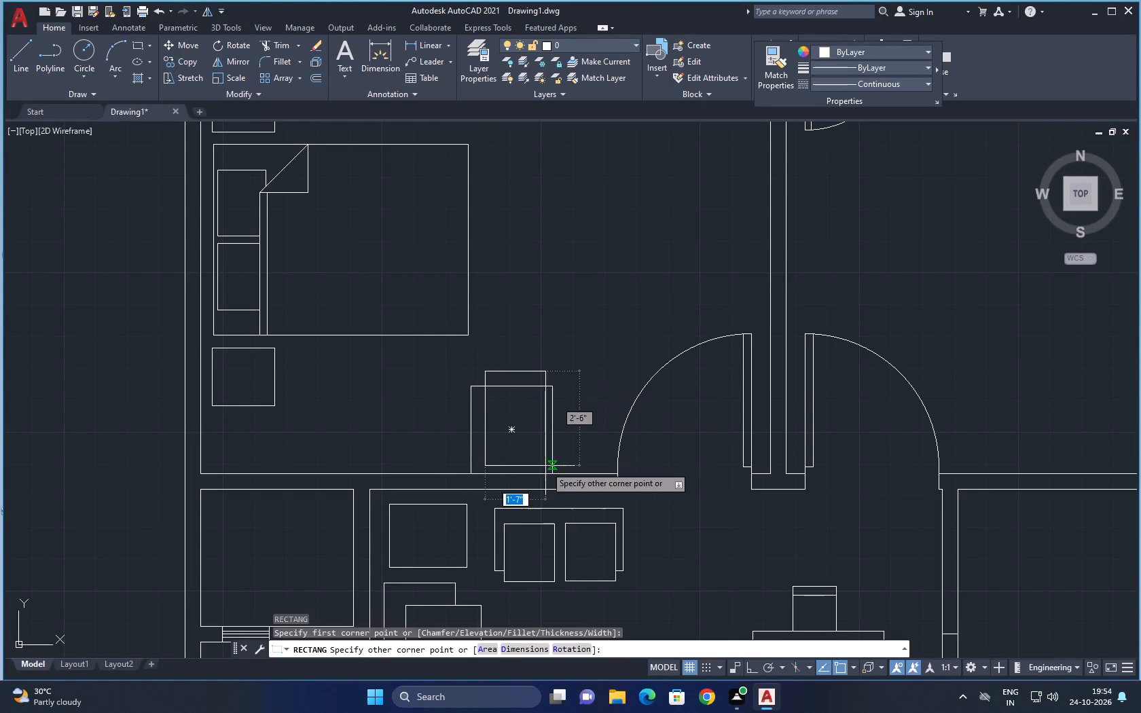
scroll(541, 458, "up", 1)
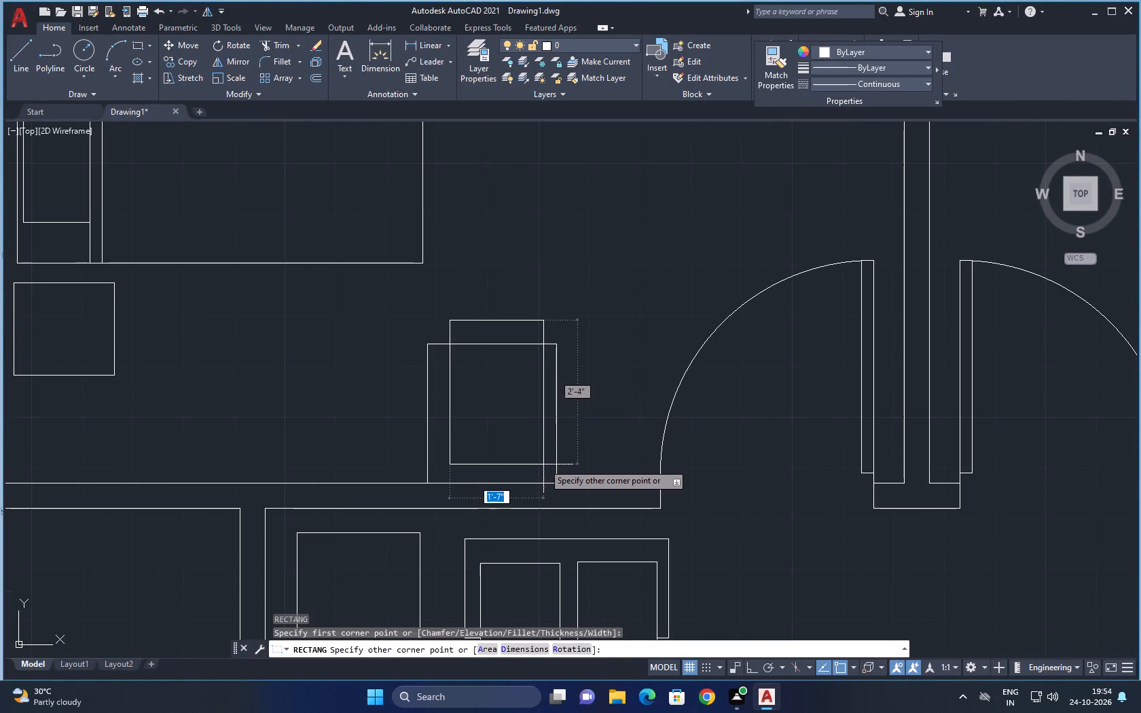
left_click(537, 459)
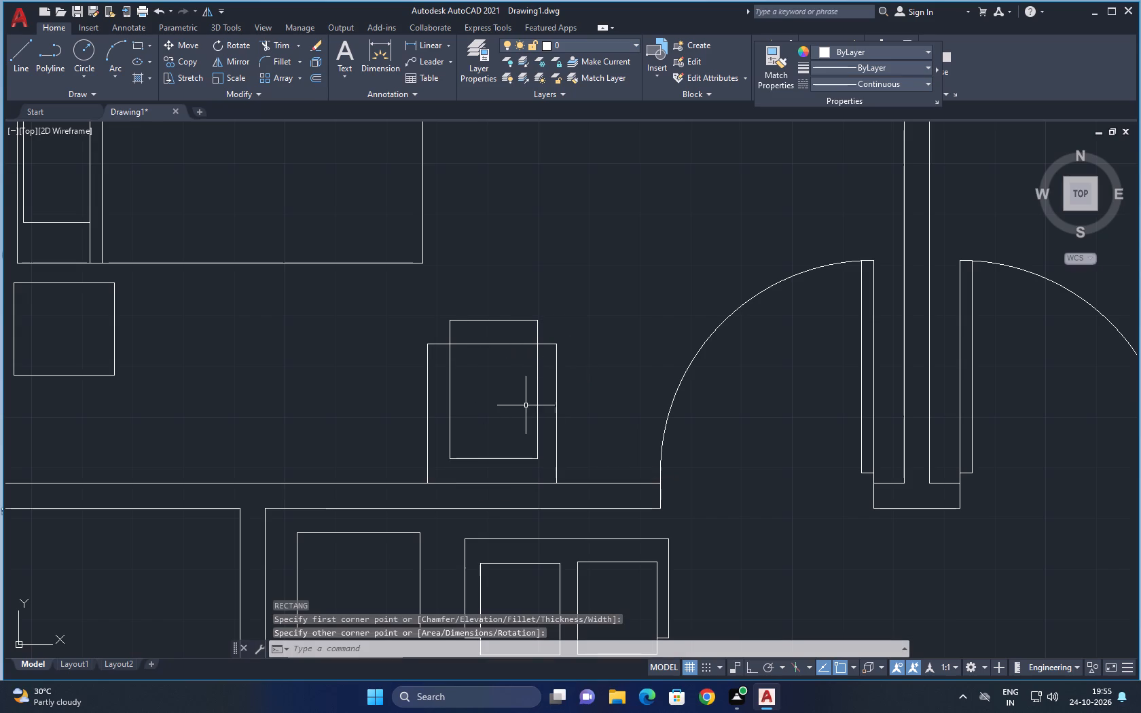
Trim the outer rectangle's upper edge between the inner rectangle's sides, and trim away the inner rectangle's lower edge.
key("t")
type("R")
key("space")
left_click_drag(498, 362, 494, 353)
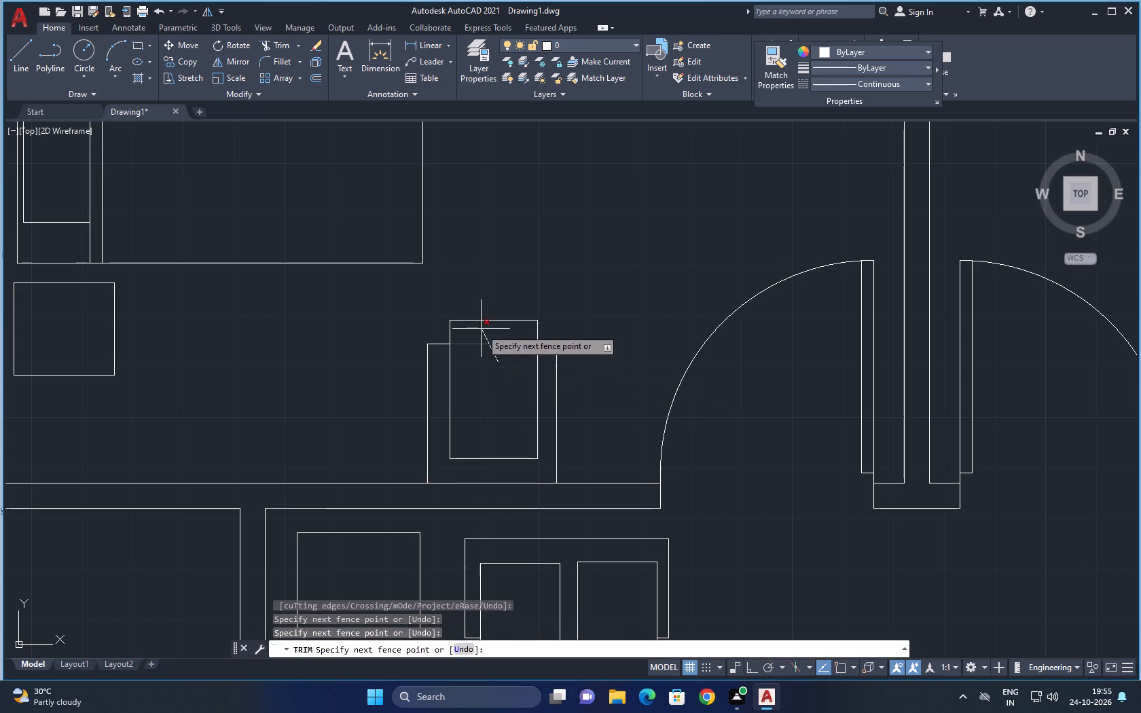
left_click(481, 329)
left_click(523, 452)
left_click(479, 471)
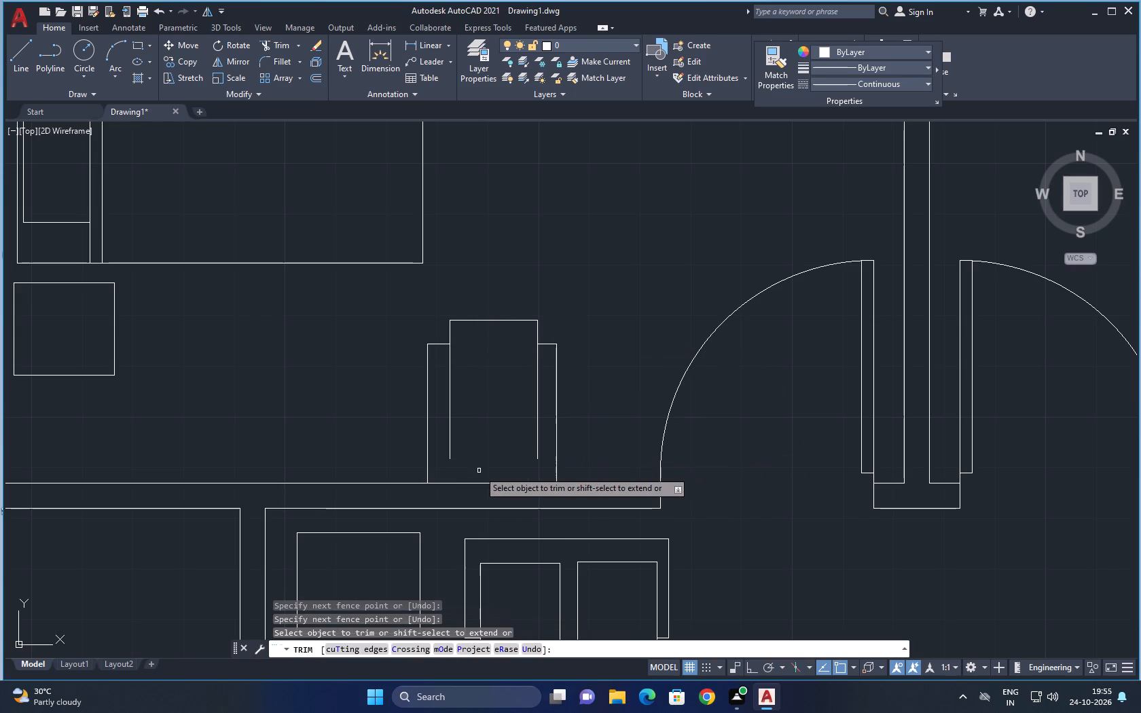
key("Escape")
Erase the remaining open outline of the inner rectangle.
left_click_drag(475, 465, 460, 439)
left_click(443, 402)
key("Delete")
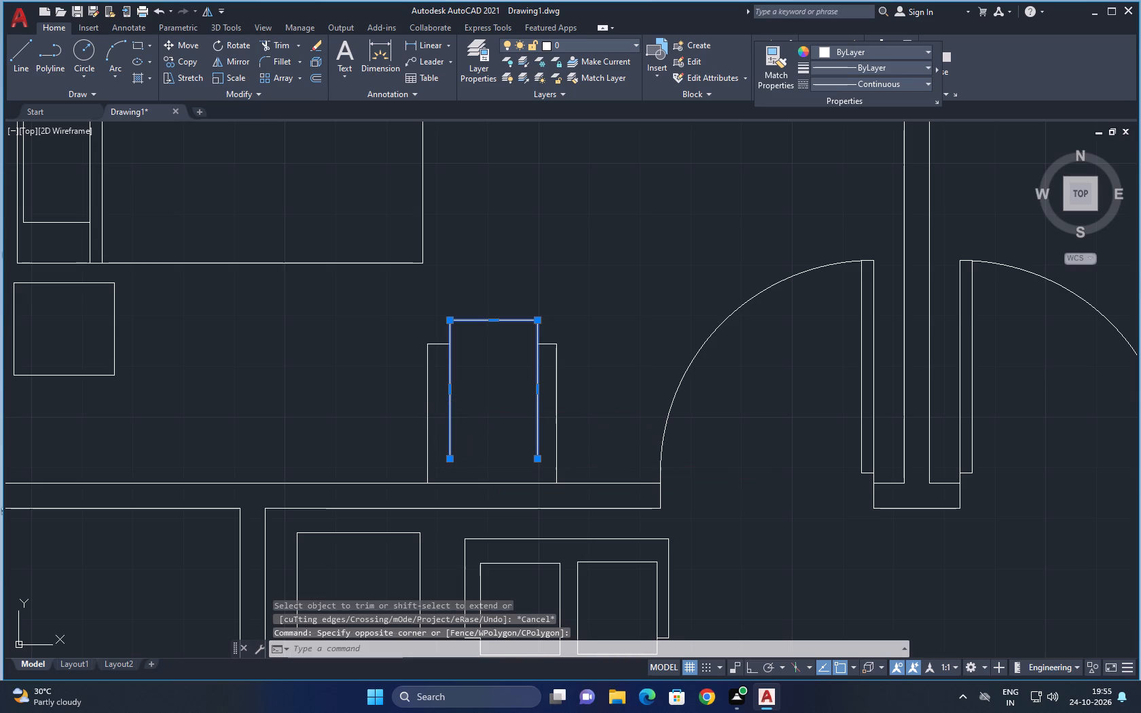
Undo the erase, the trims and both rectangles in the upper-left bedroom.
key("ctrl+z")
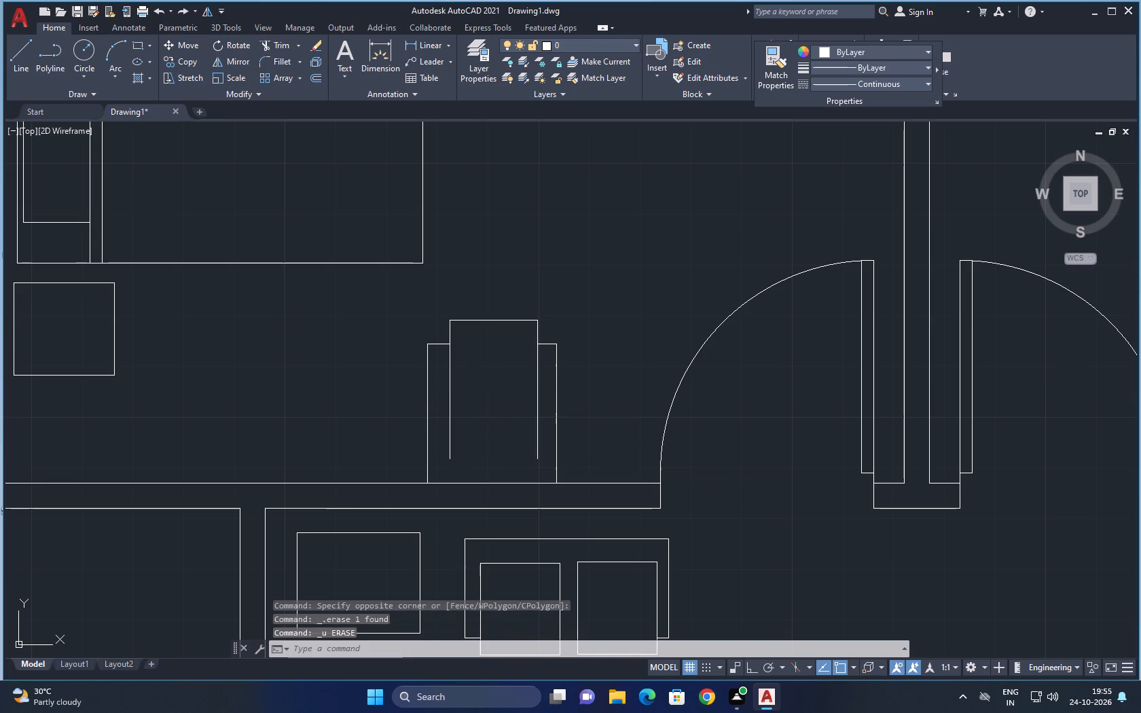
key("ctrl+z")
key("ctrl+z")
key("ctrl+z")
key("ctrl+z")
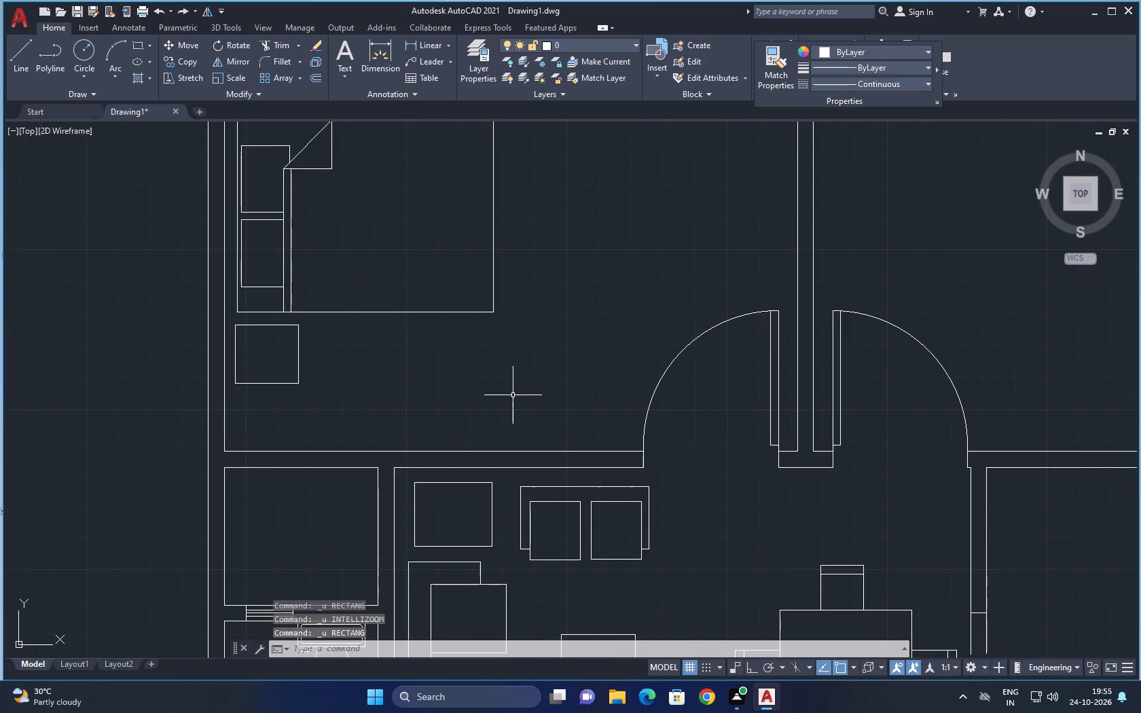
Draw a rectangle about 1'-9" by 1'-10" just above the upper-left bedroom's lower wall, between the nightstand and the door.
type("REC")
key("space")
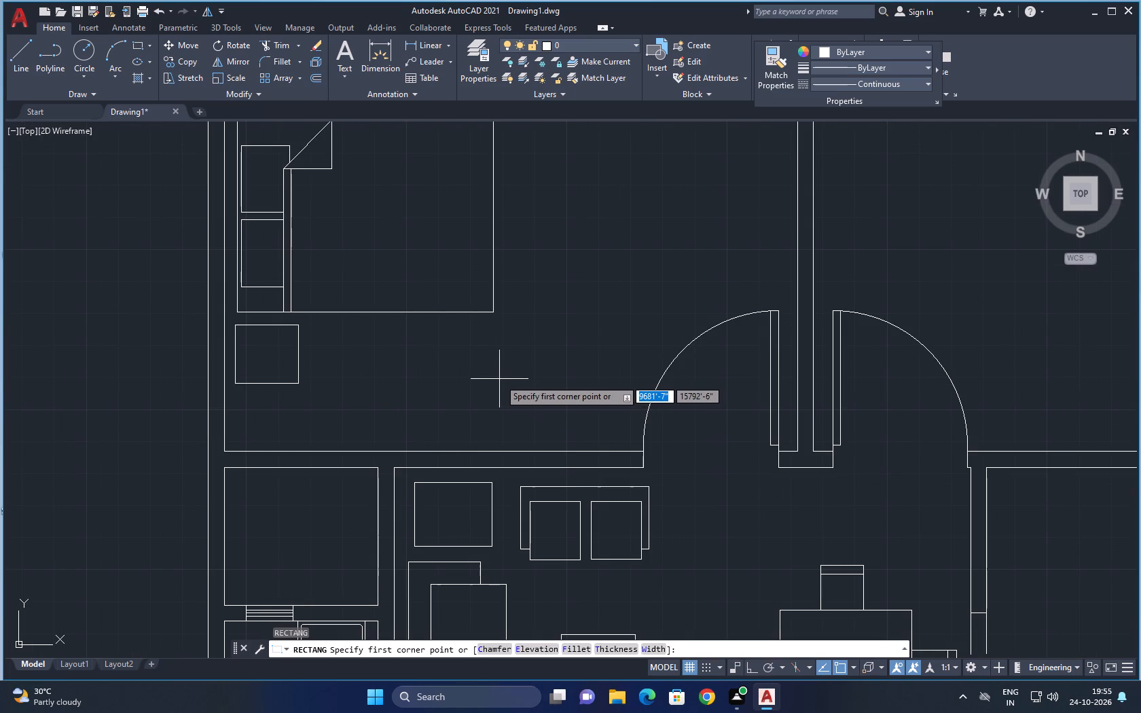
left_click(507, 373)
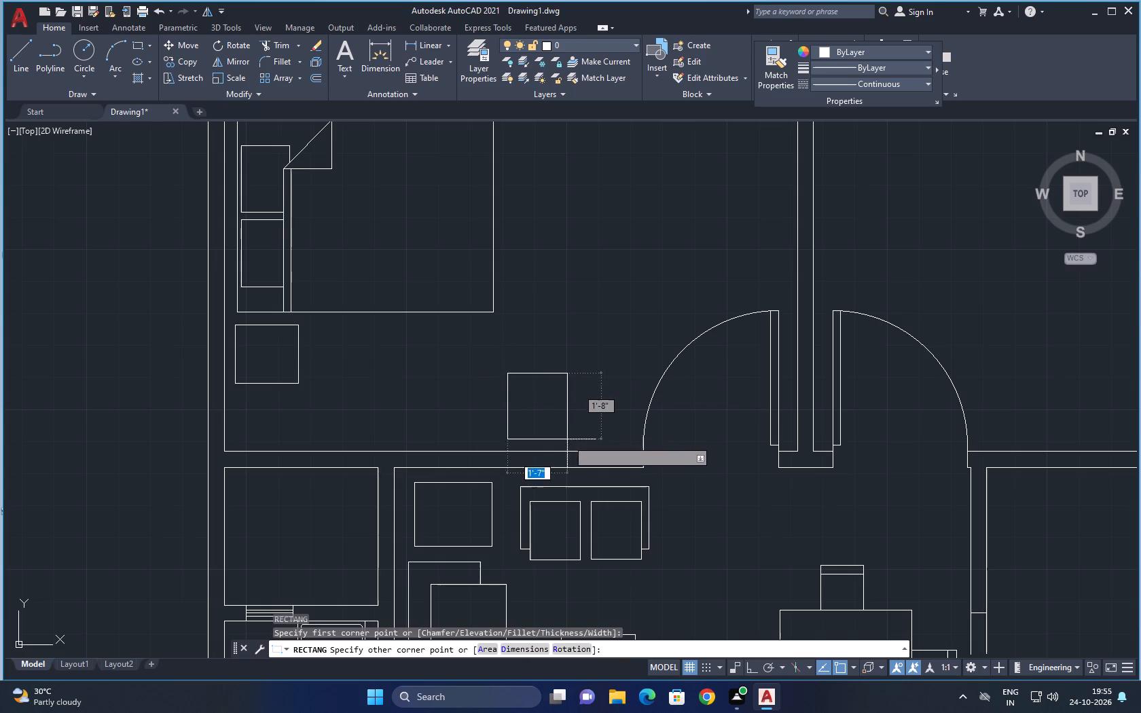
scroll(570, 446, "up", 1)
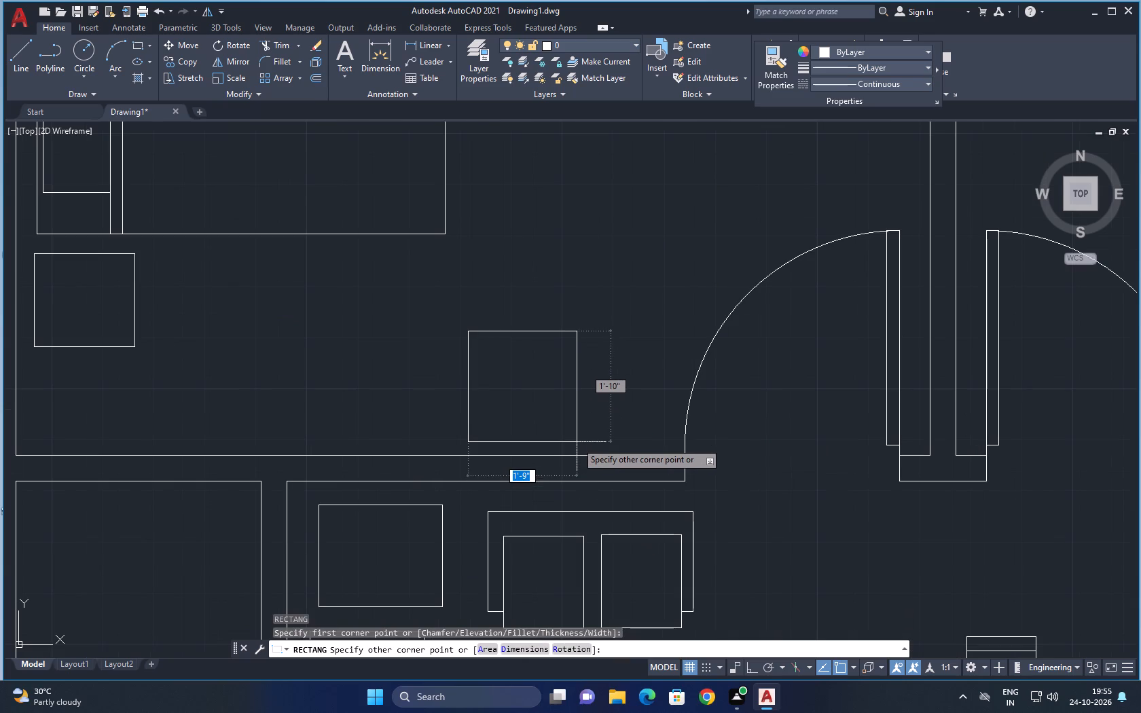
left_click(577, 446)
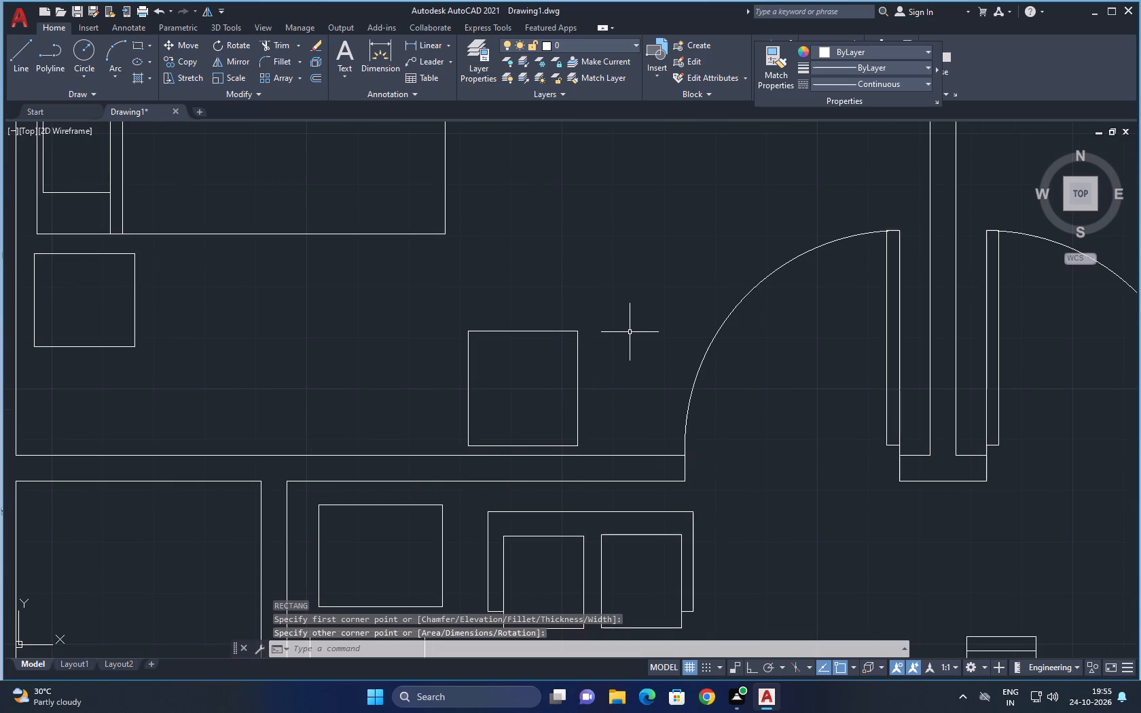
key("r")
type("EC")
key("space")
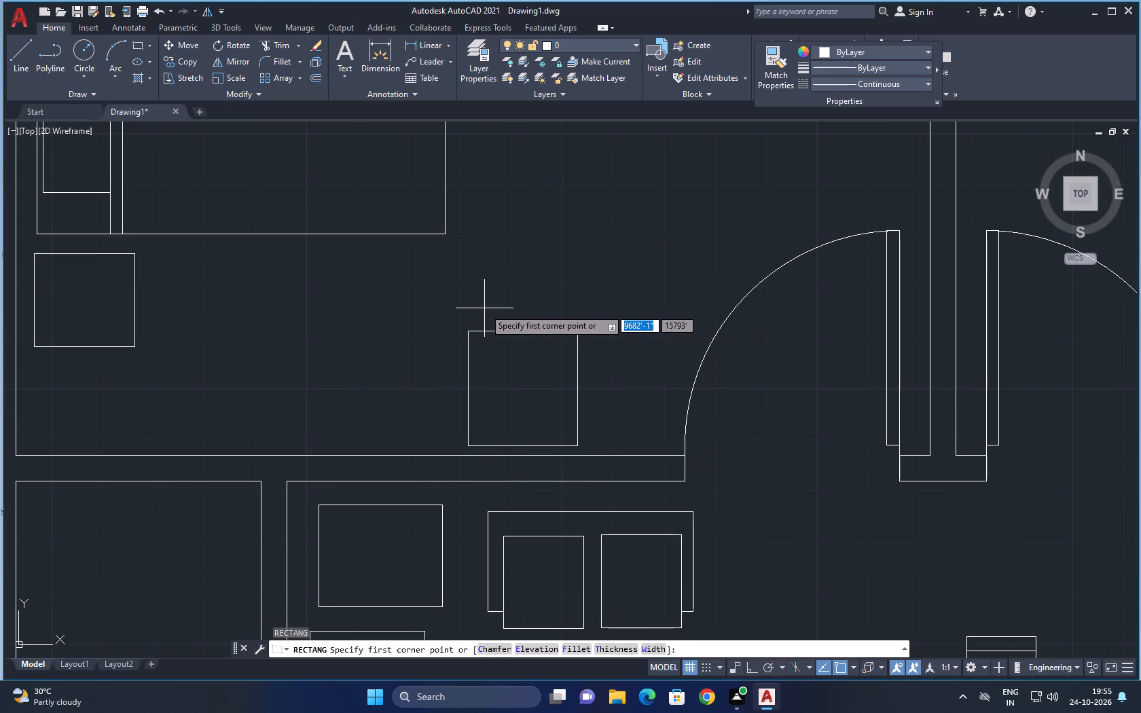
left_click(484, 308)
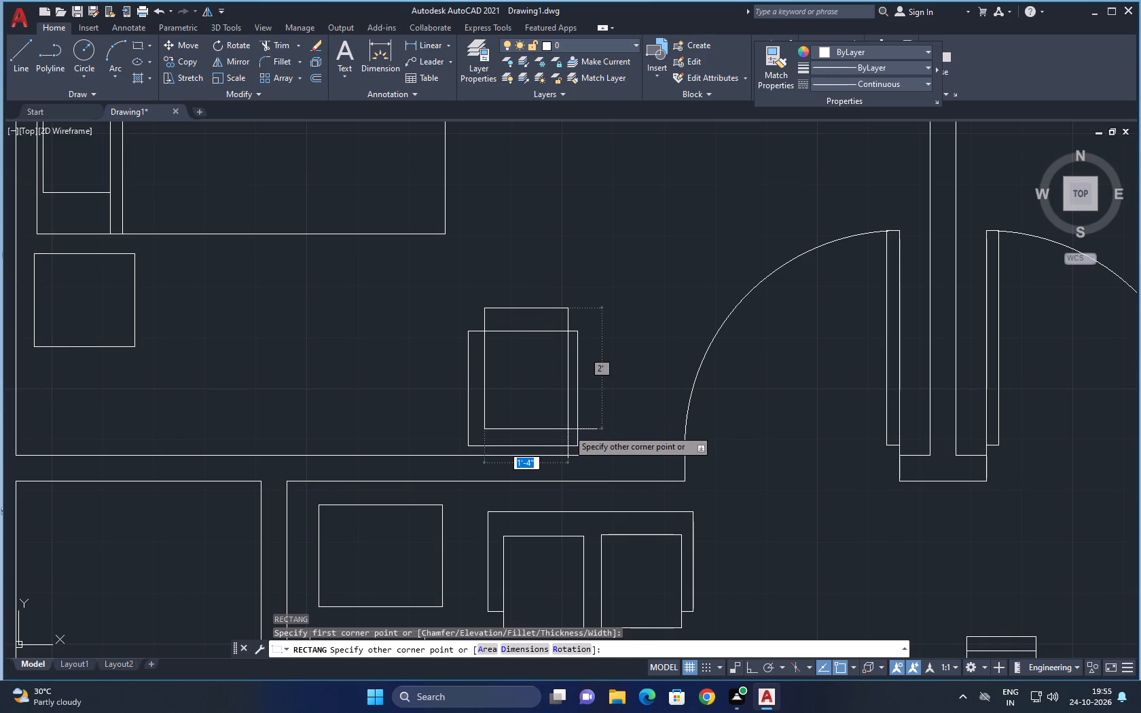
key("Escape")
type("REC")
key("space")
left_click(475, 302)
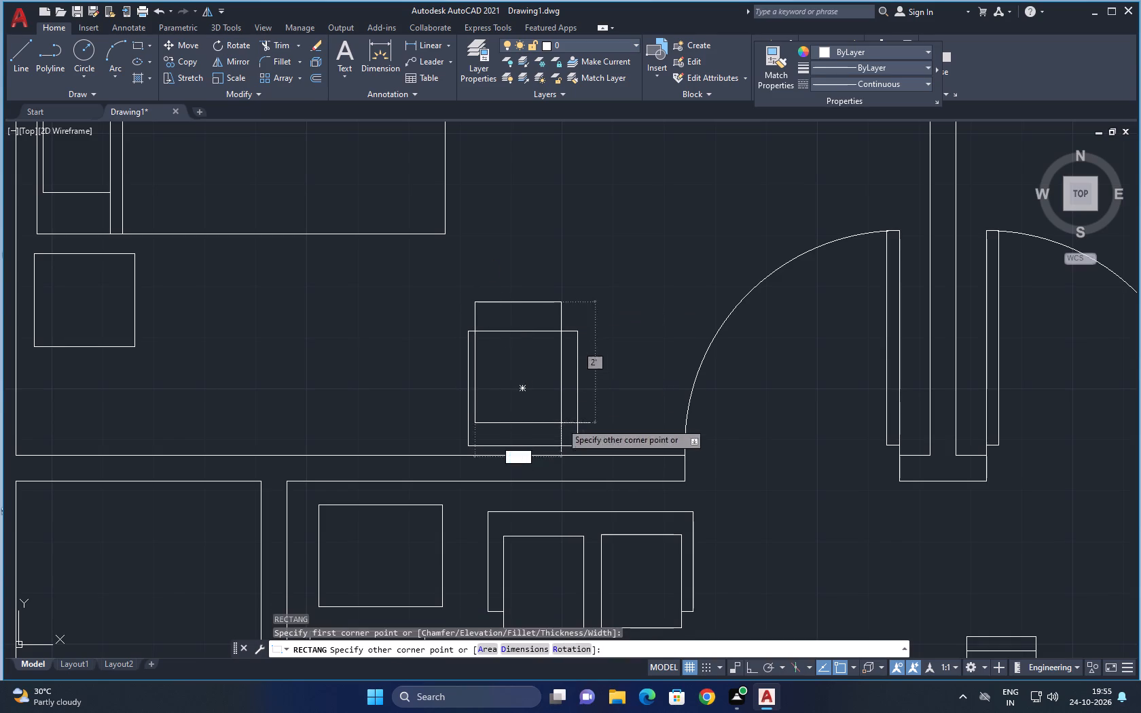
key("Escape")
Draw a rectangle about 1'-4" by 2' overlapping the new rectangle, inset from its sides and projecting above its upper edge.
key("r")
type("EC")
key("space")
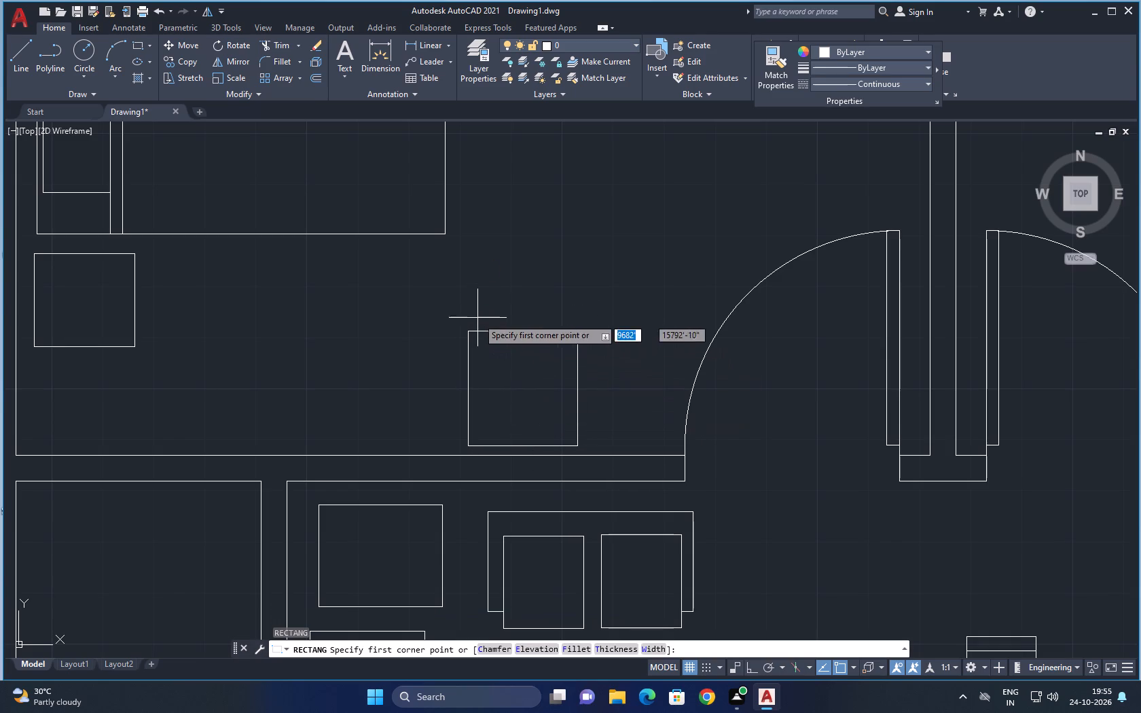
left_click(482, 309)
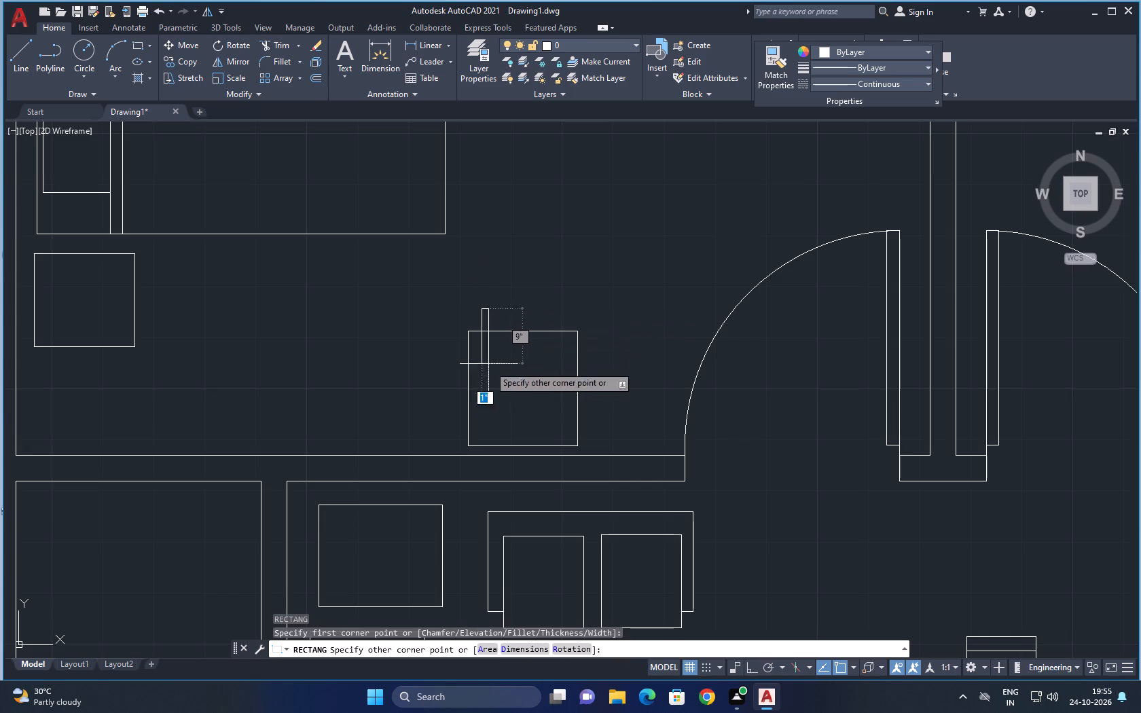
left_click(565, 428)
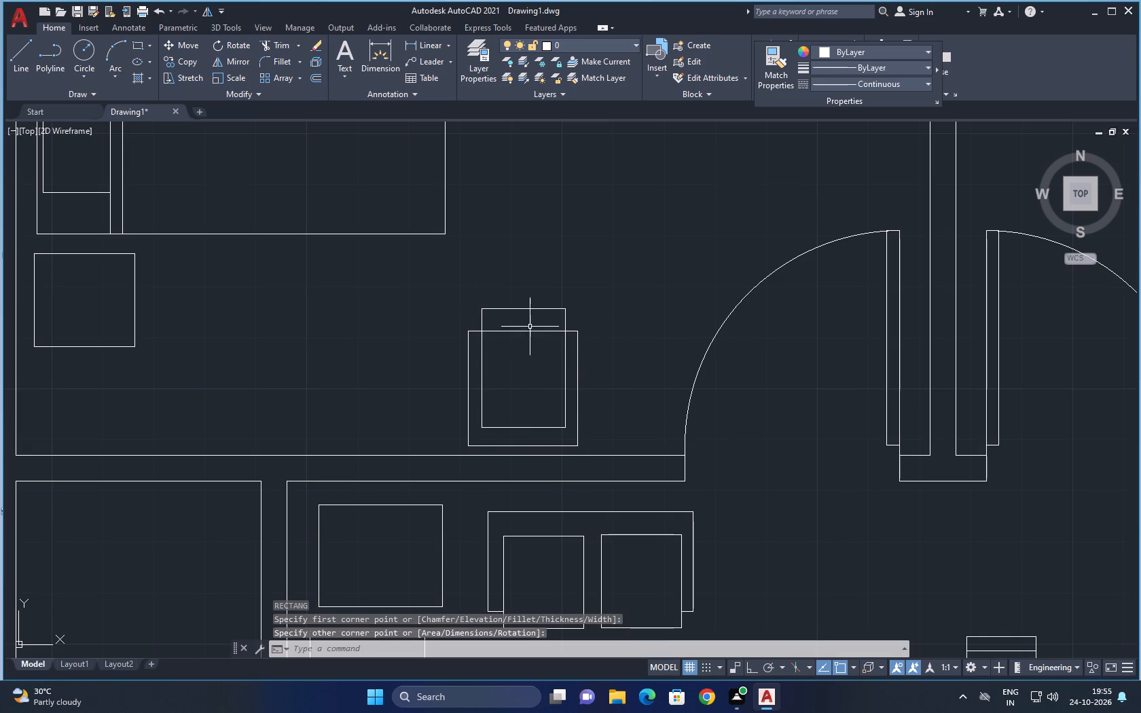
Draw a horizontal line across the inner rectangle of the chair, just above its lower edge, spanning from side to side.
type("L")
key("space")
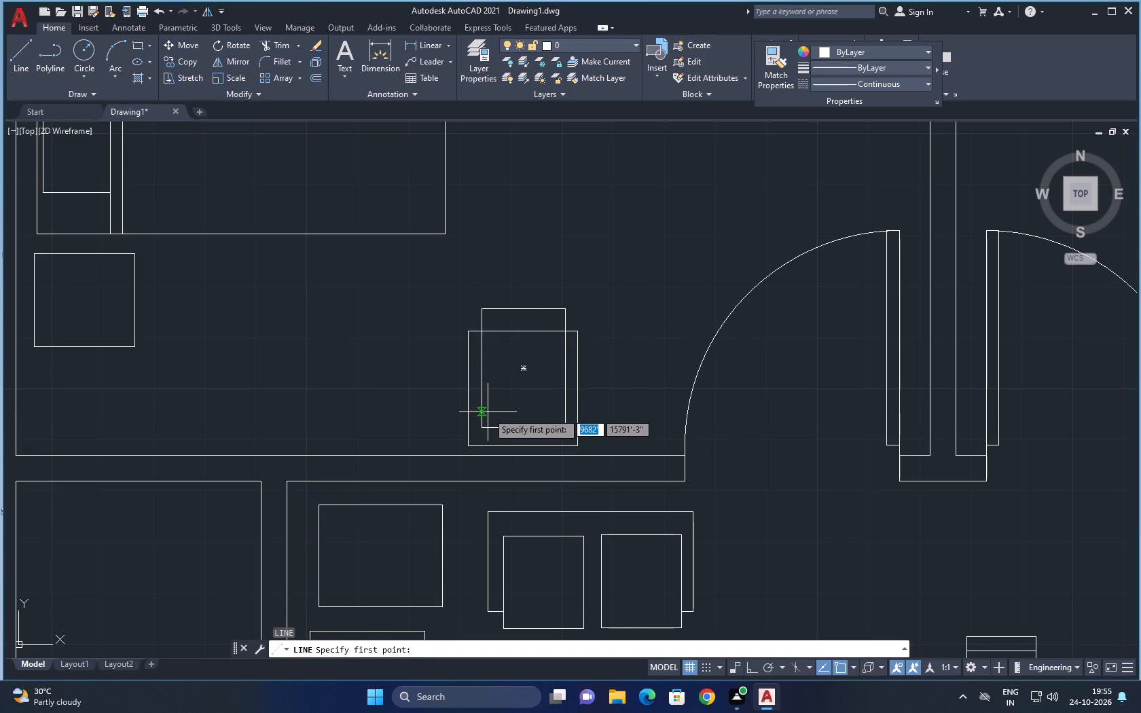
left_click(488, 412)
left_click(567, 409)
key("Escape")
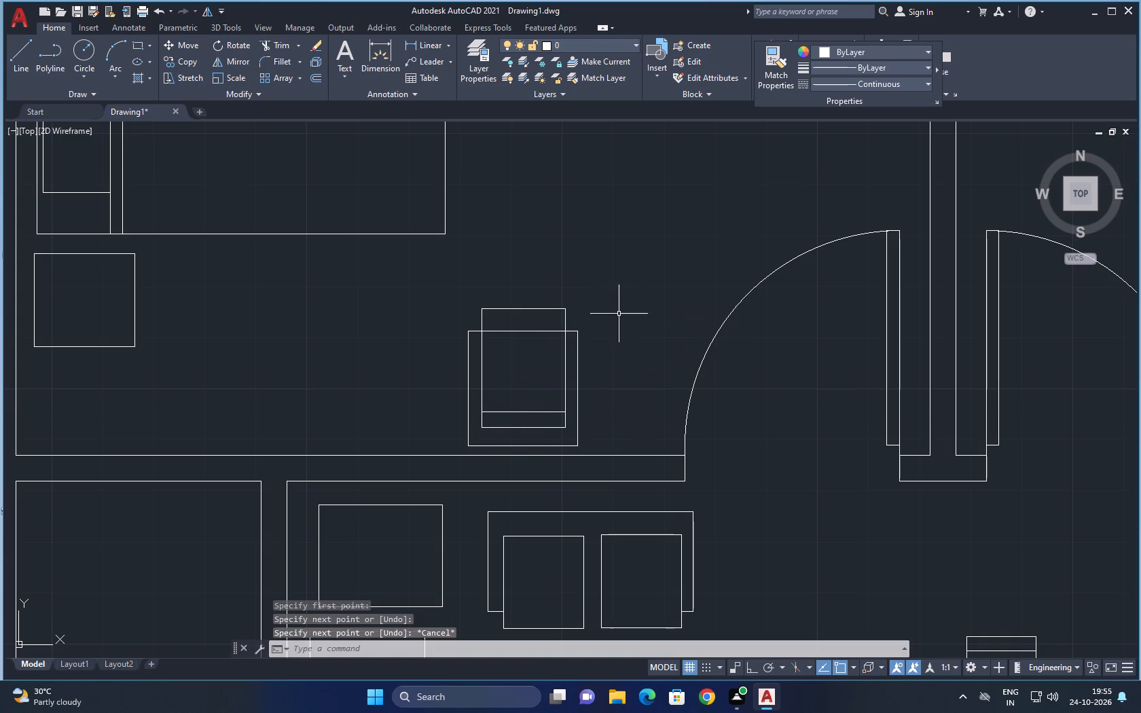
Trim the part of the outer rectangle's upper edge that crosses the chair's inner rectangle.
key("t")
key("r")
key("space")
left_click(515, 337)
left_click(511, 329)
key("Escape")
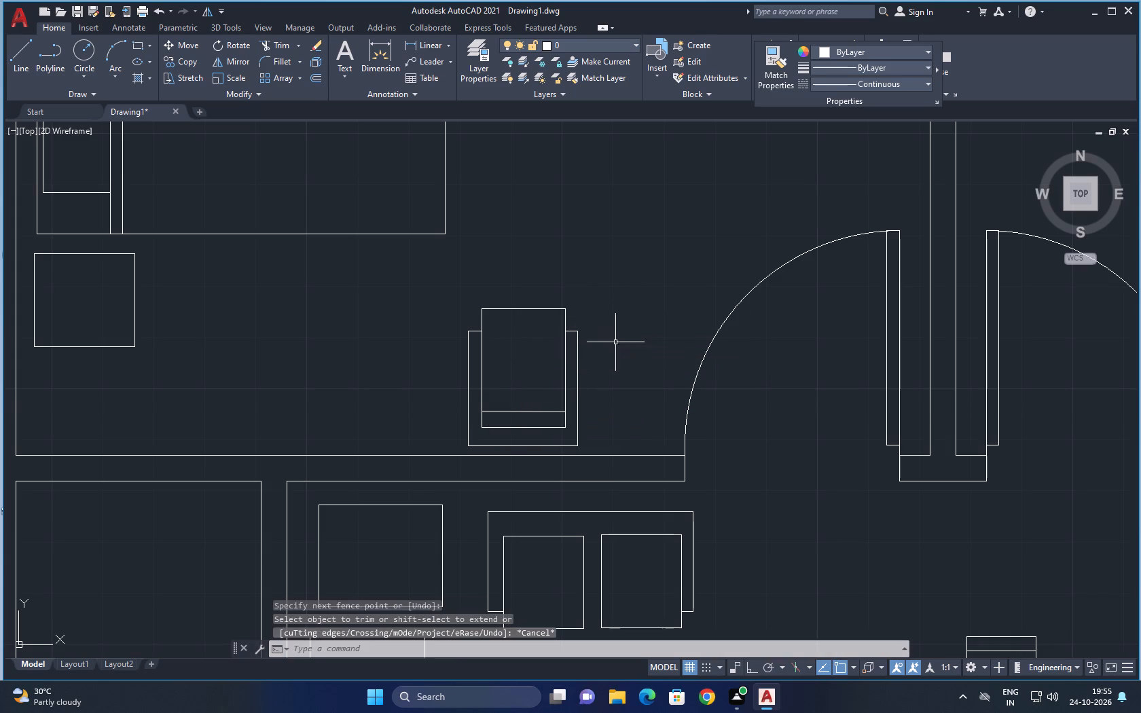
Copy the finished chair about 14'-9" horizontally with Ortho on, into the upper-right bedroom just above its lower wall.
middle_click_drag(596, 405, 566, 376)
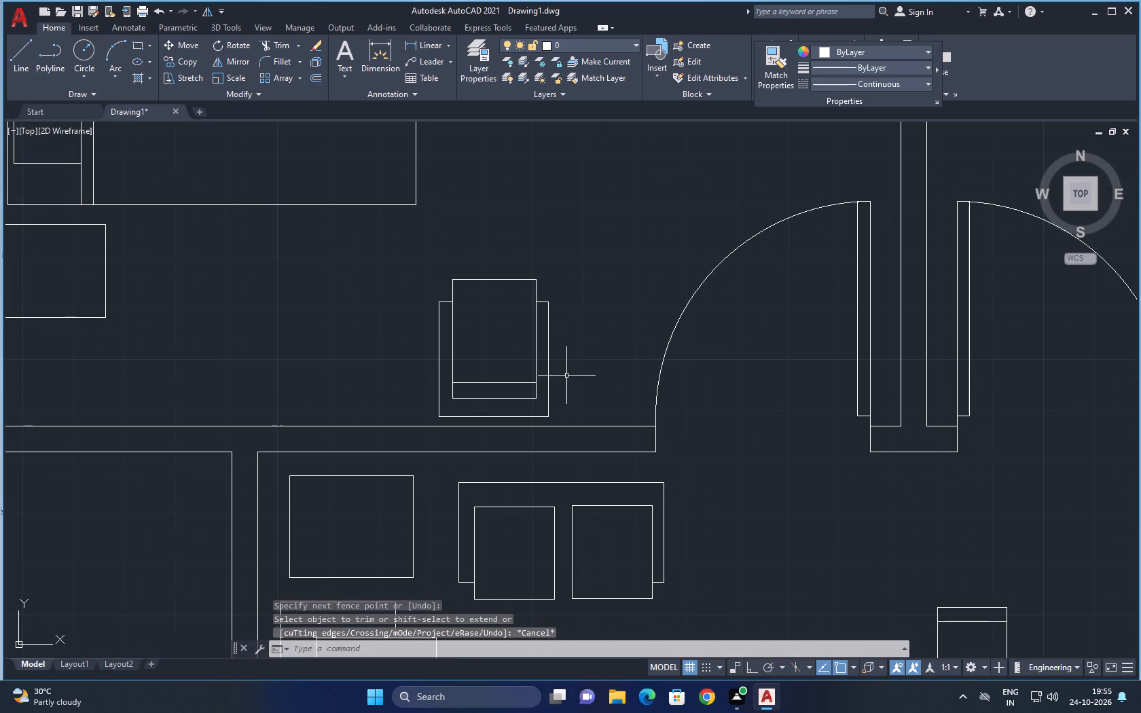
middle_click_drag(589, 390, 541, 361)
scroll(569, 353, "down", 1)
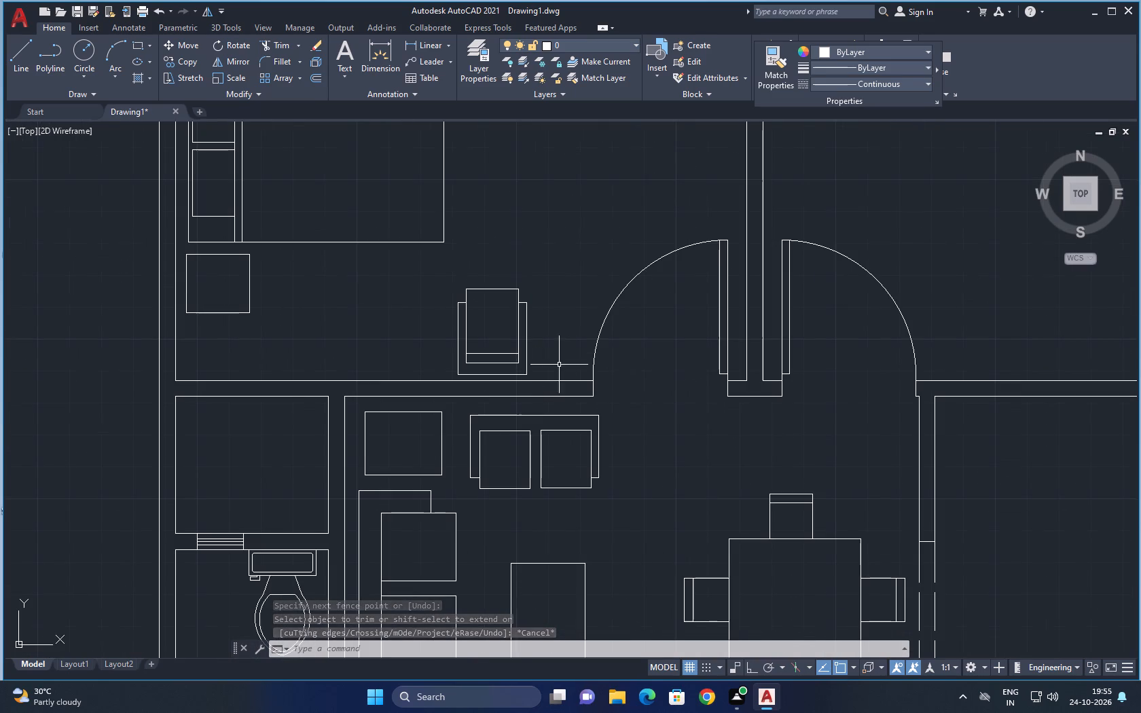
left_click_drag(558, 365, 547, 363)
left_click(442, 316)
middle_click_drag(617, 433, 566, 437)
key("c")
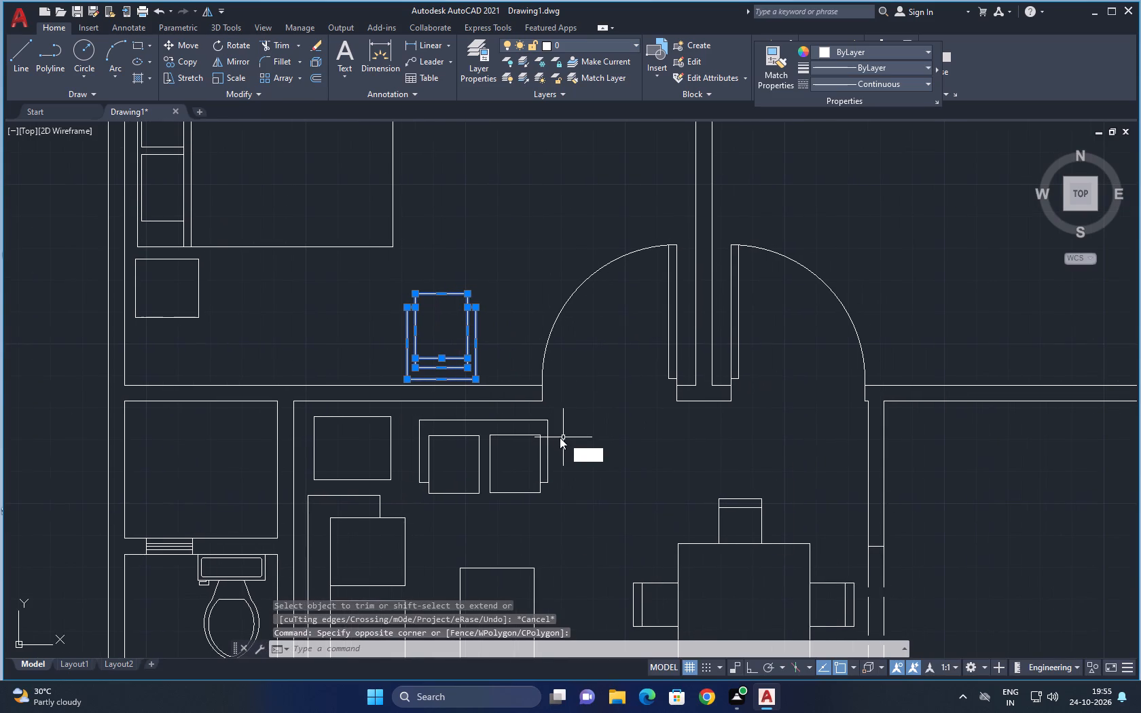
key("o")
key("p")
key("space")
left_click(445, 369)
scroll(576, 361, "down", 1)
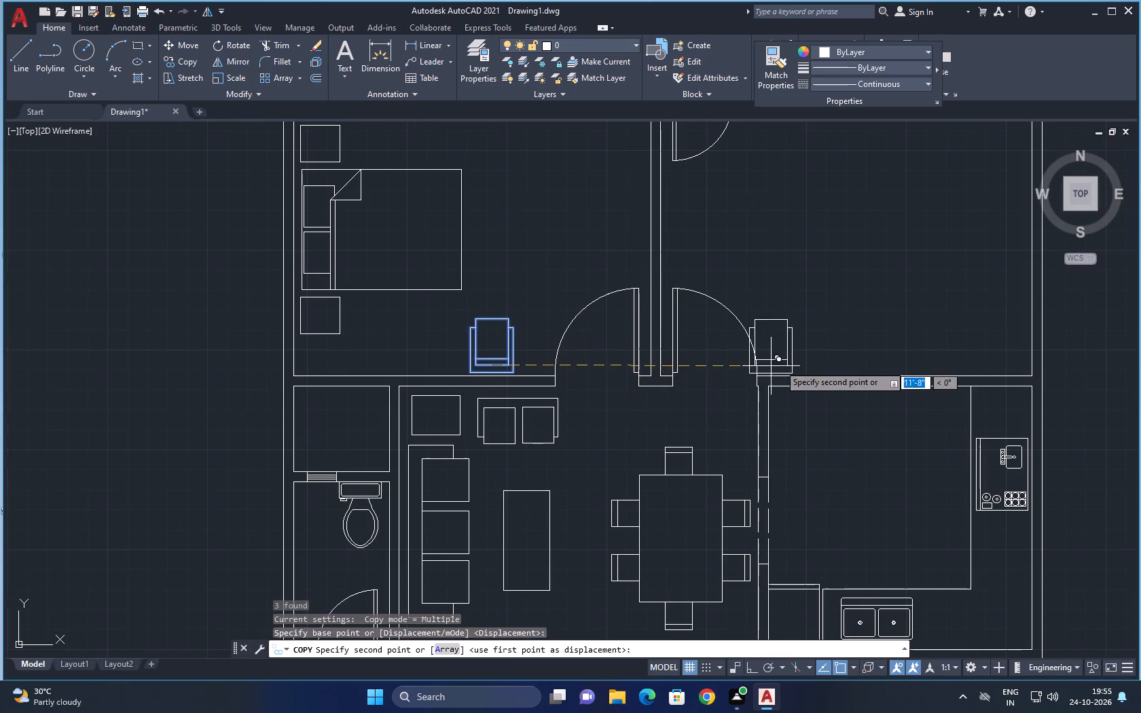
key("F8")
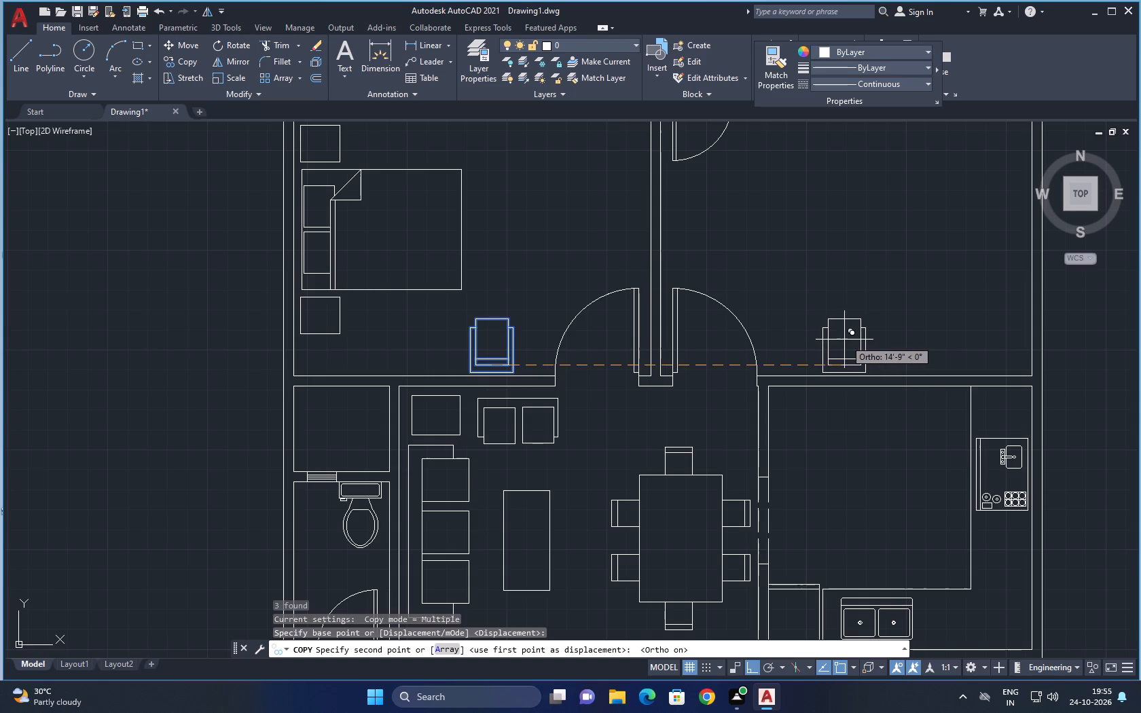
left_click(843, 340)
key("Escape")
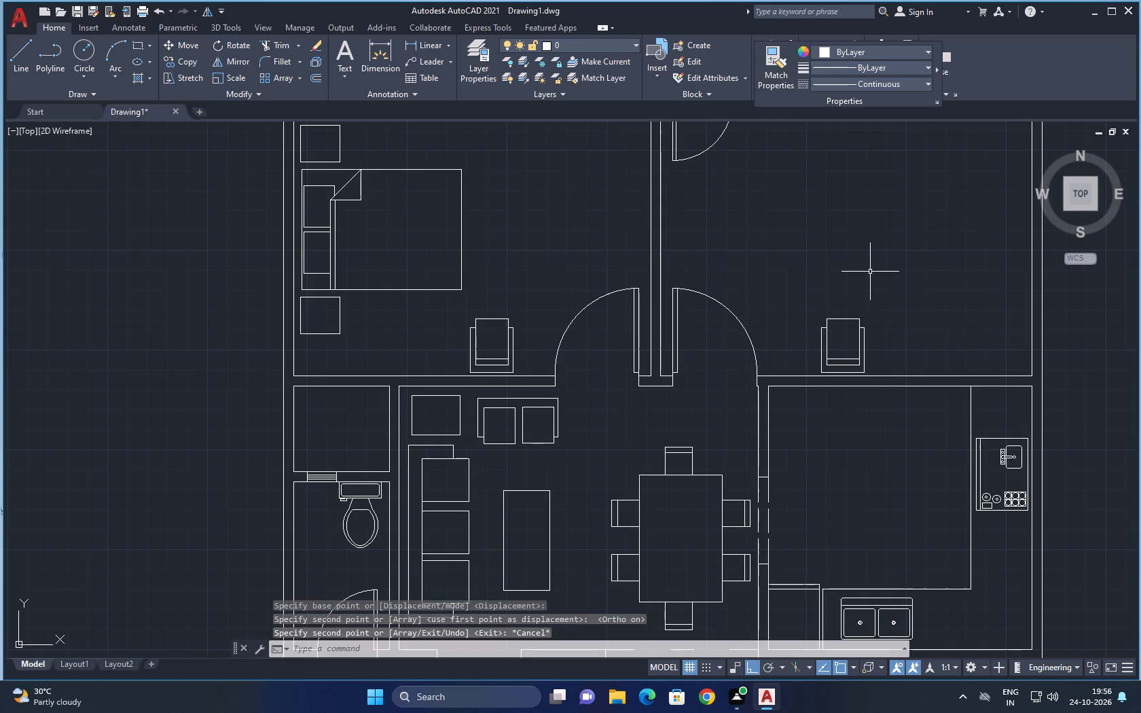
Look over the whole floor plan to check which rooms still lack furniture or fixtures.
middle_click_drag(827, 429, 783, 403)
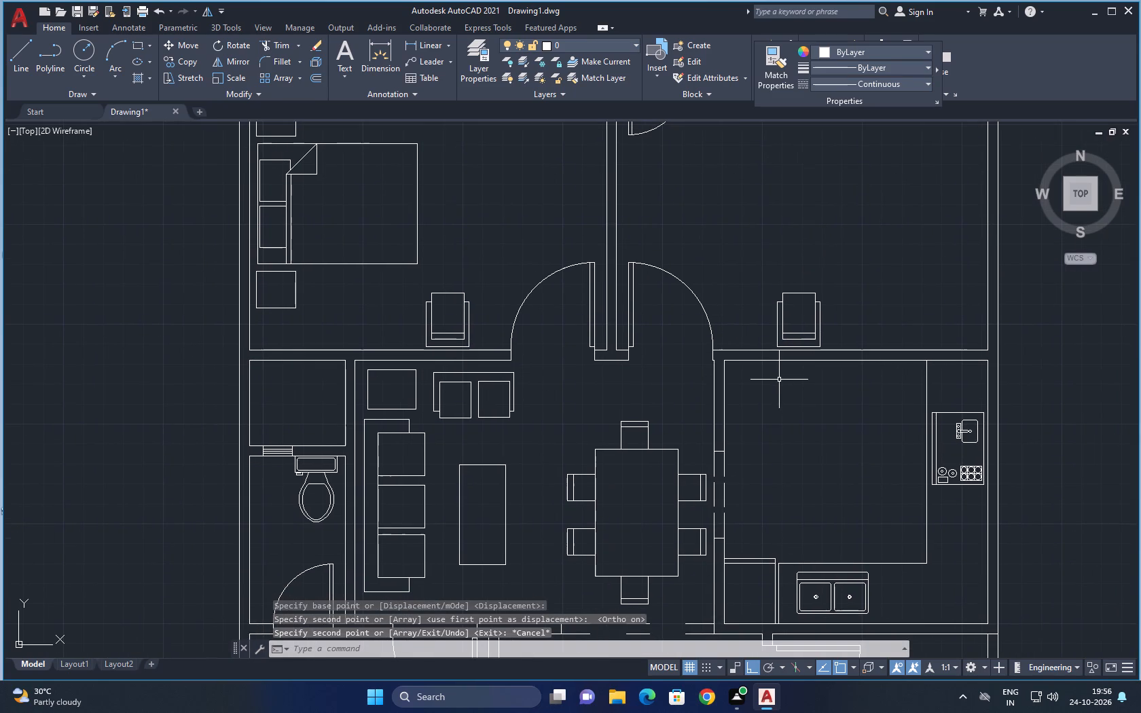
scroll(773, 382, "down", 1)
middle_click_drag(832, 524, 782, 435)
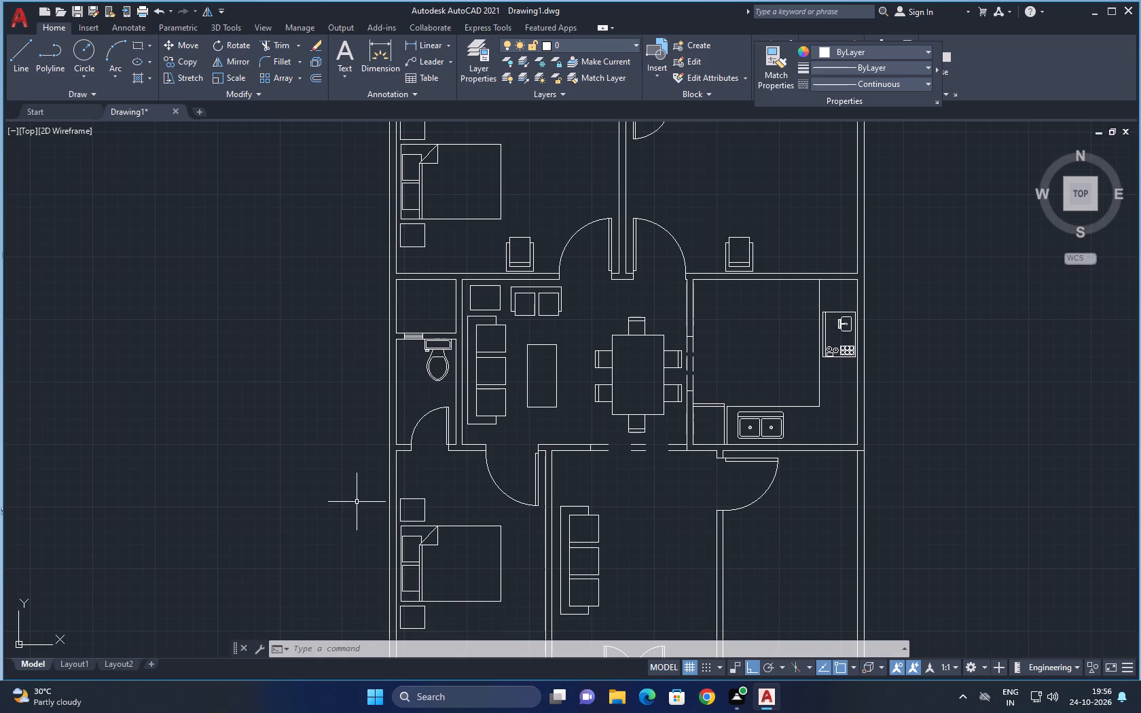
middle_click_drag(393, 475, 426, 438)
scroll(718, 474, "down", 1)
middle_click_drag(714, 484, 671, 485)
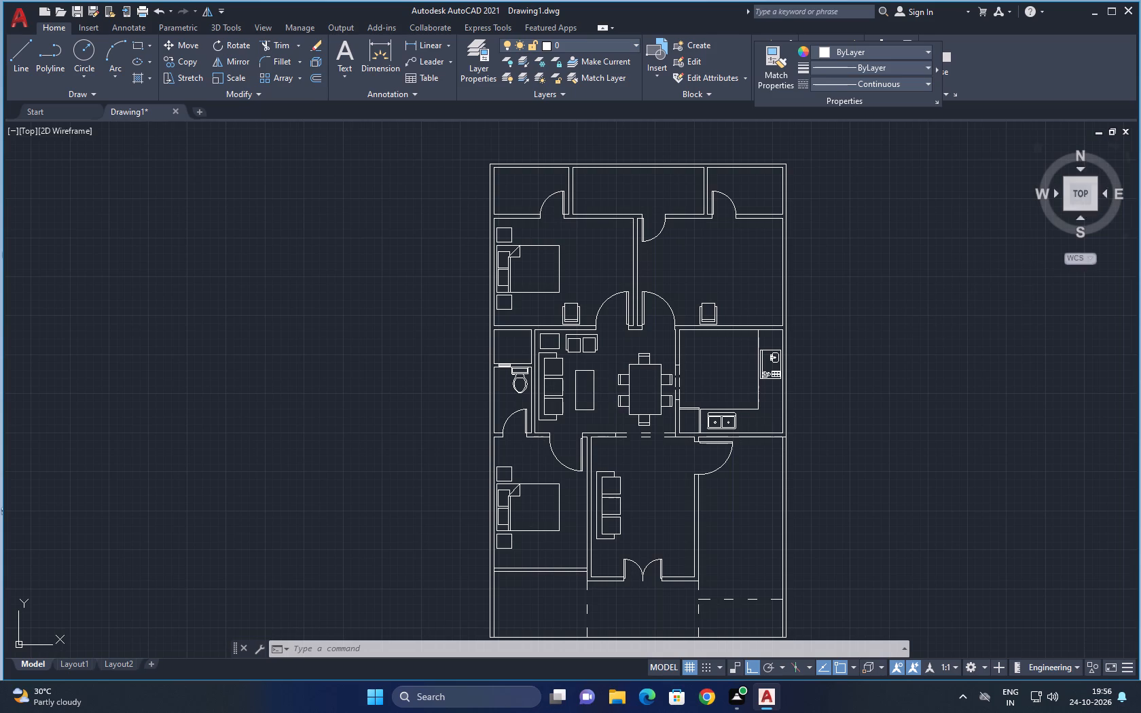
middle_click_drag(964, 416, 844, 436)
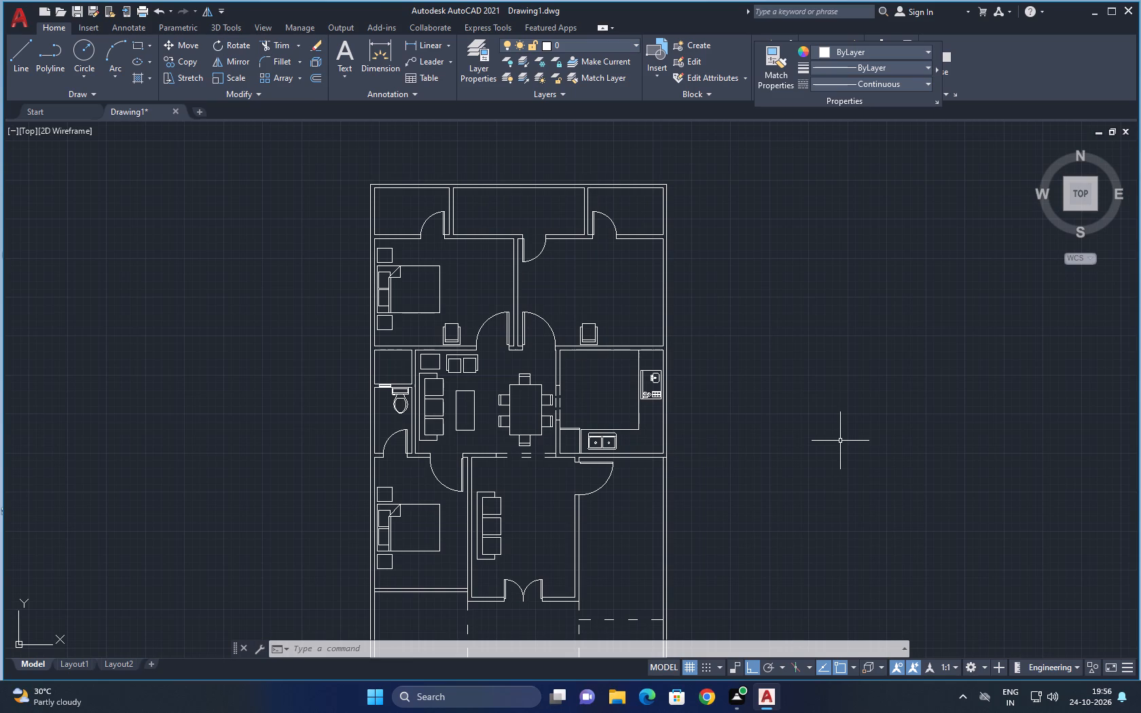
middle_click_drag(616, 234, 596, 333)
middle_click_drag(689, 356, 640, 335)
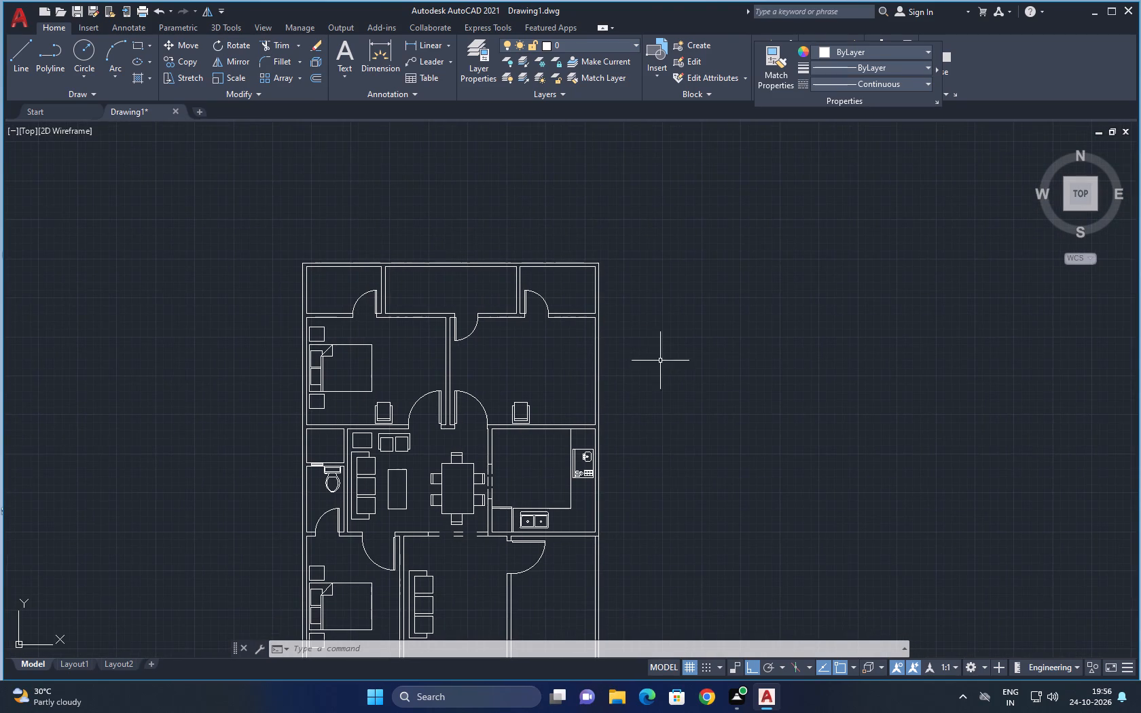
middle_click_drag(598, 421, 623, 390)
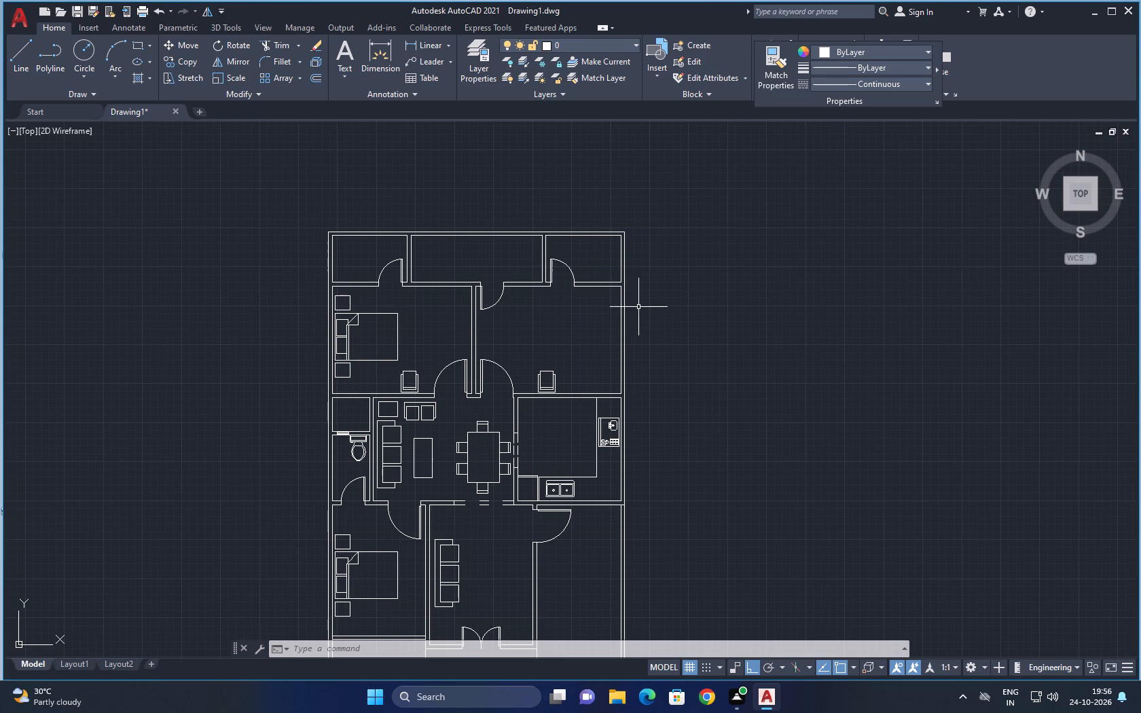
Insert the Toilet - top block and the oval sink block in the empty space east of the plan.
type("I")
key("space")
left_click_drag(886, 405, 687, 238)
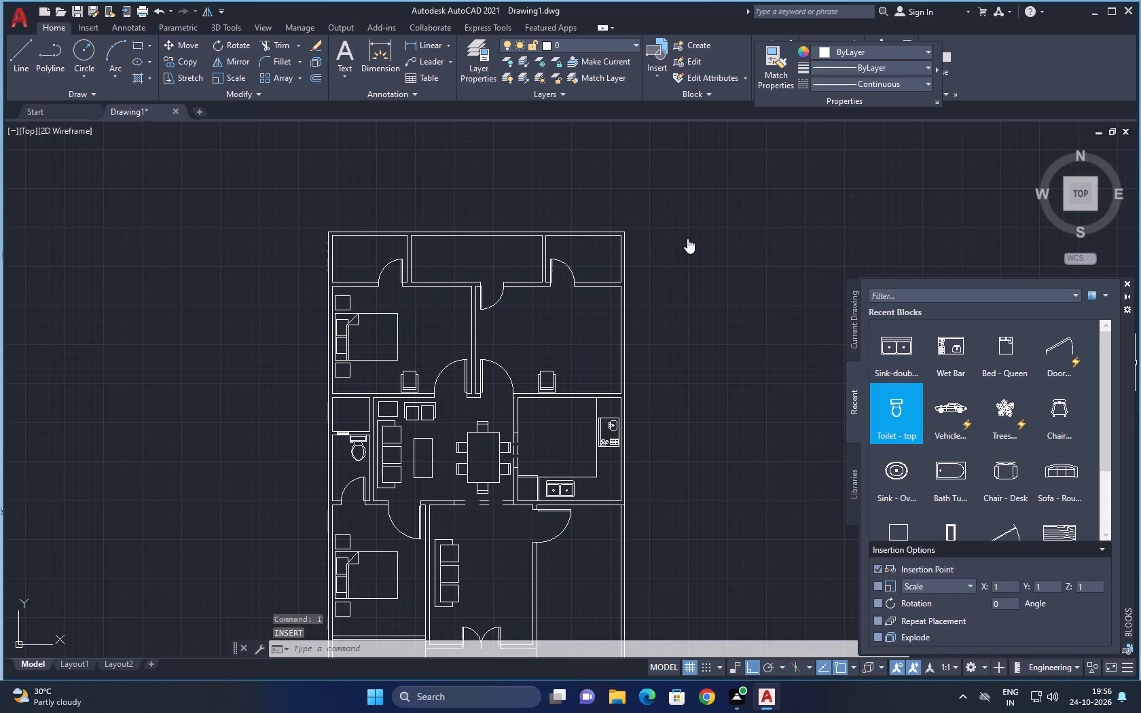
left_click_drag(687, 238, 687, 238)
left_click_drag(889, 401, 723, 352)
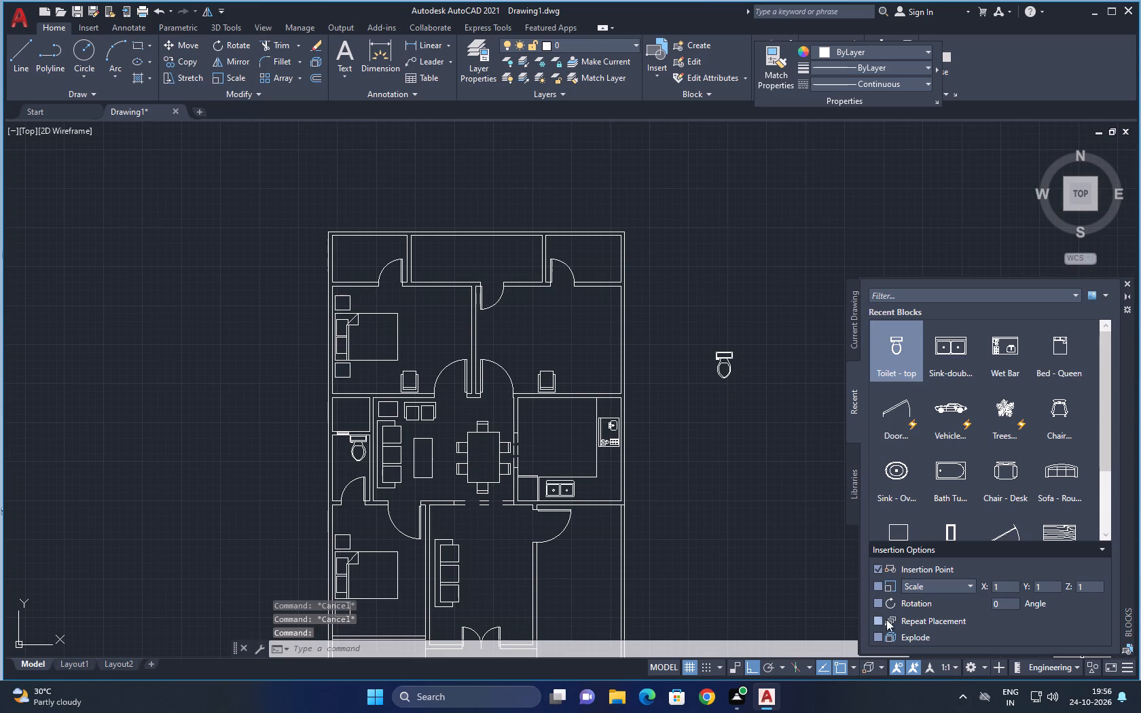
left_click_drag(911, 490, 760, 376)
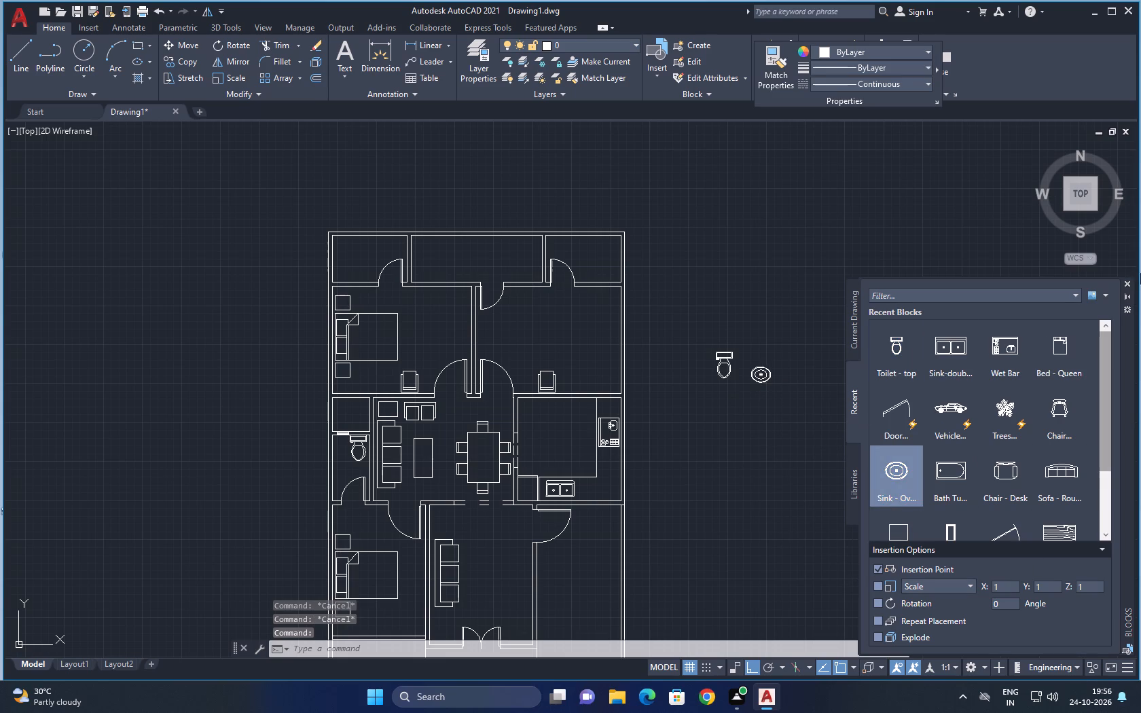
left_click(1128, 287)
Rotate the new toilet 90° clockwise so its tank faces east.
scroll(765, 344, "up", 1)
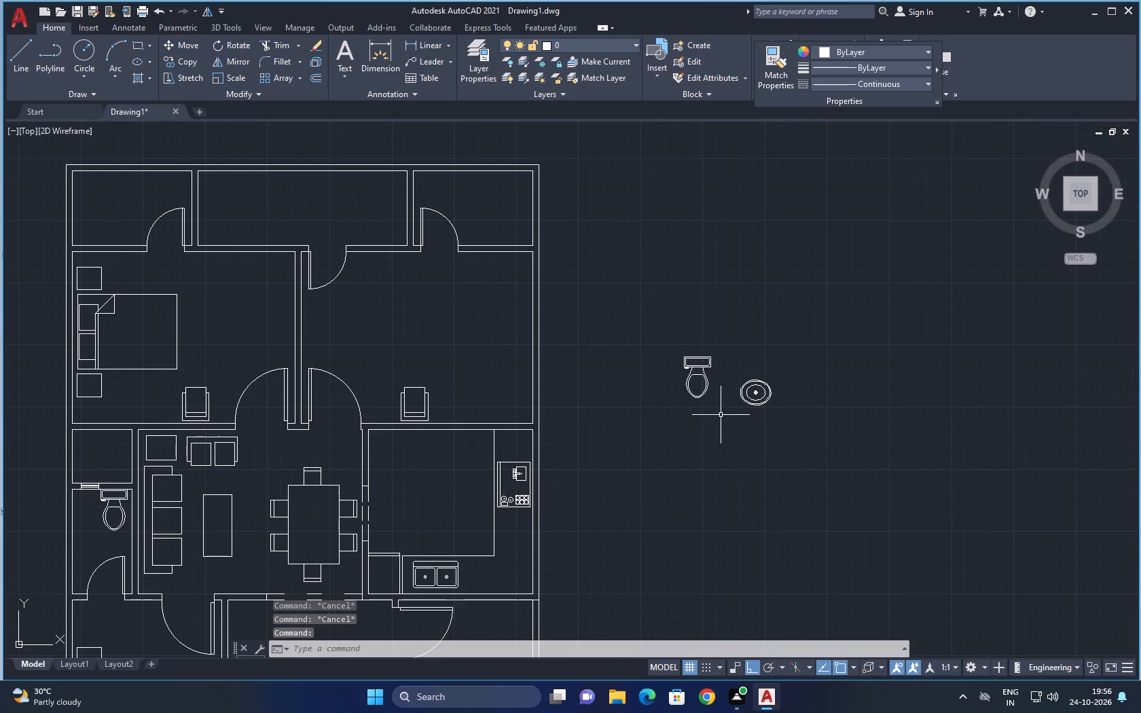
left_click_drag(721, 414, 711, 402)
left_click(664, 350)
key("r")
key("o")
key("space")
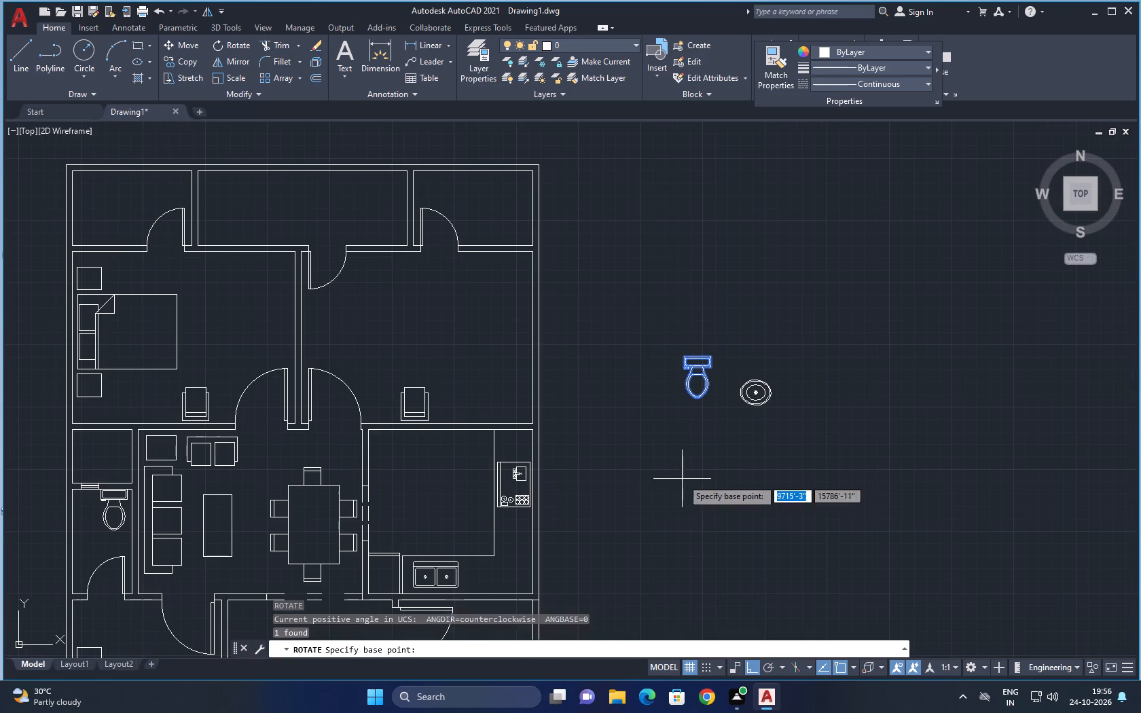
left_click(682, 479)
middle_click_drag(784, 279, 848, 399)
scroll(755, 430, "down", 1)
middle_click_drag(755, 420, 755, 267)
left_click_drag(768, 553, 770, 544)
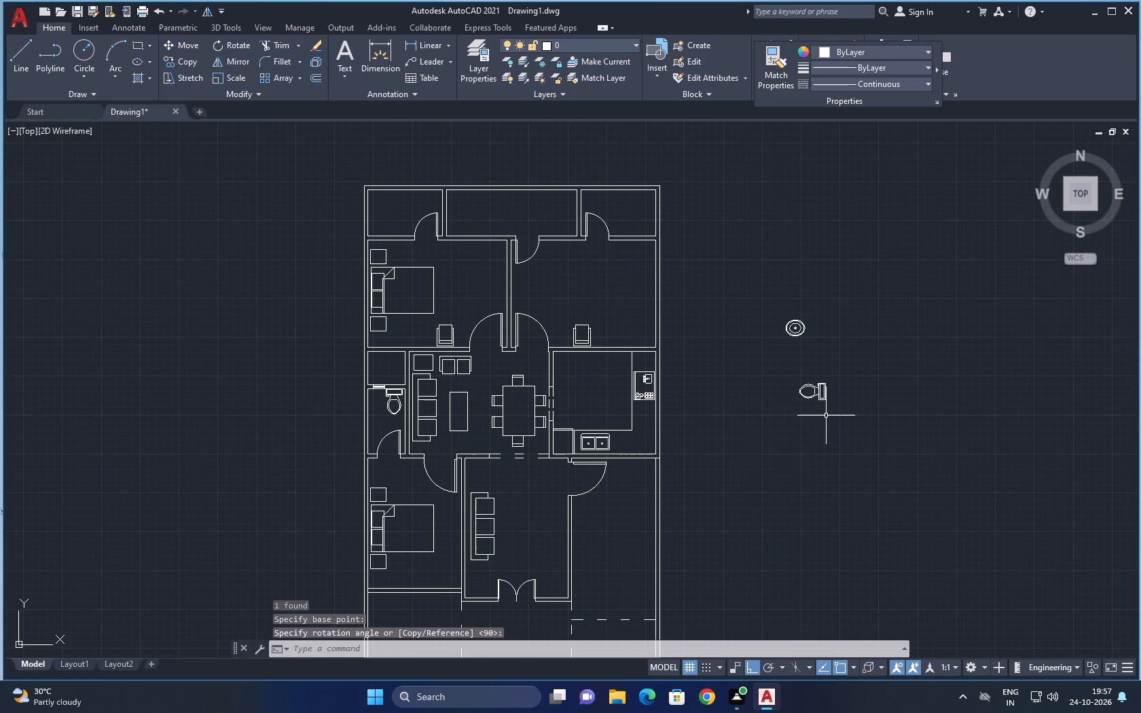
Move the rotated toilet into the upper-right bathroom, with the back of its tank against the east wall and Ortho off.
left_click(826, 416)
left_click(806, 389)
middle_click_drag(818, 516, 786, 513)
key("m")
key("space")
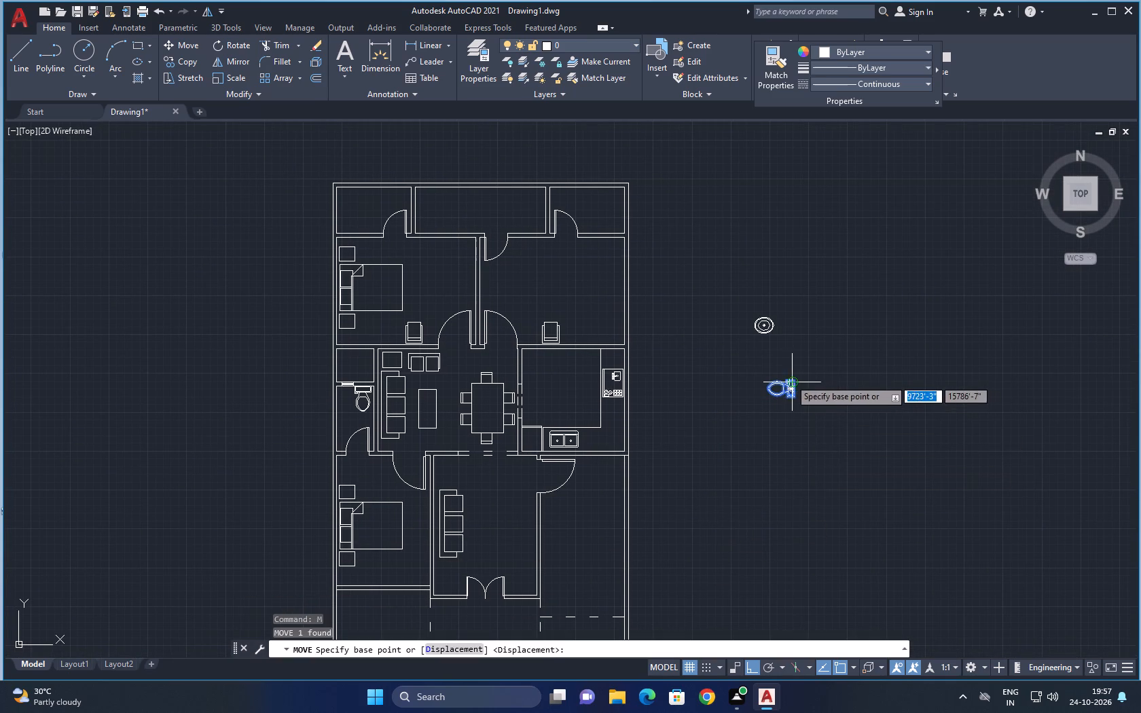
scroll(791, 402, "up", 2)
left_click(797, 376)
scroll(865, 418, "down", 1)
middle_click_drag(872, 426, 840, 507)
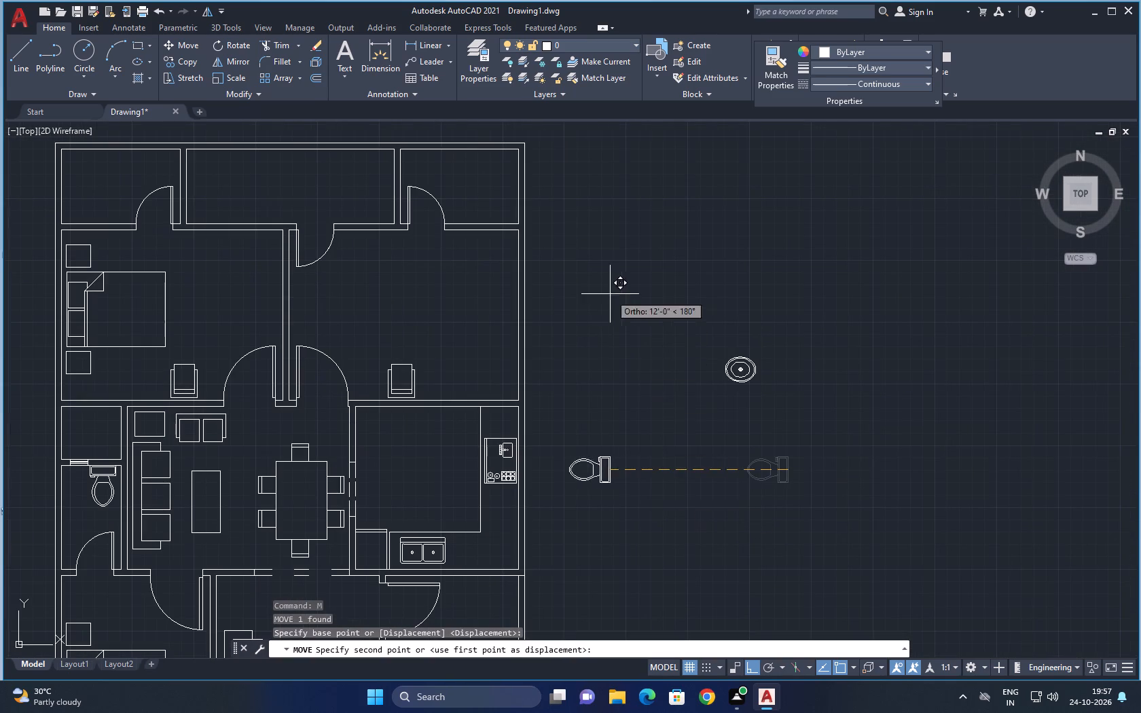
left_click(747, 670)
middle_click_drag(668, 509, 734, 677)
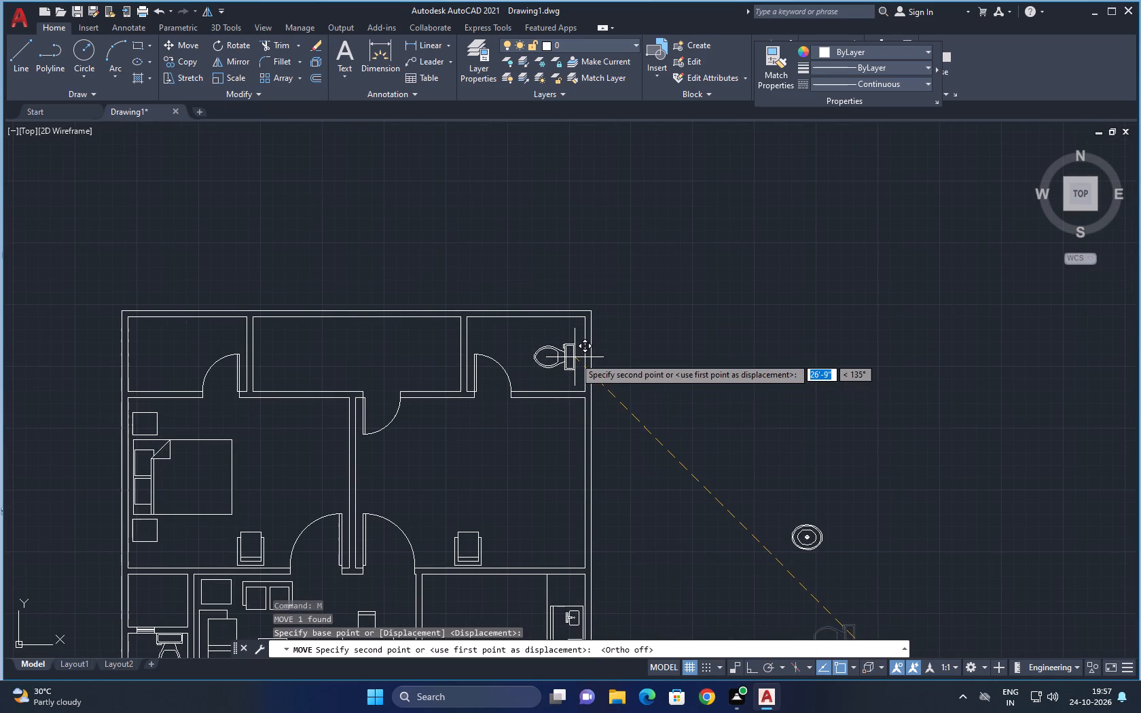
scroll(572, 340, "up", 1)
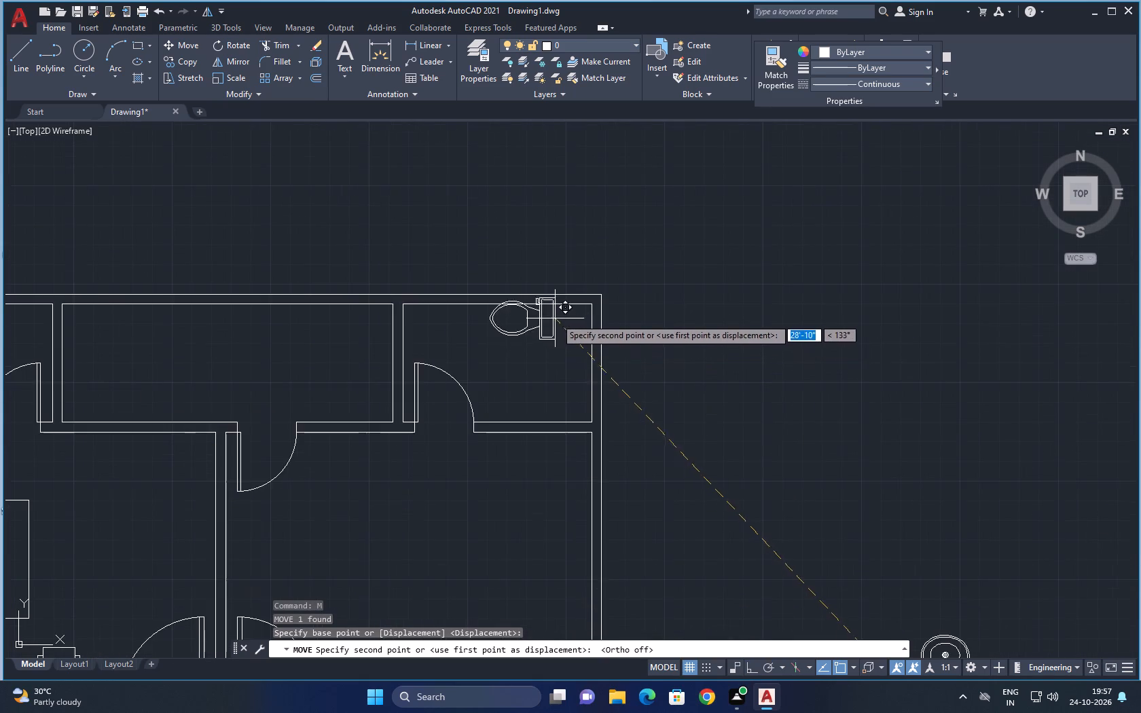
scroll(558, 318, "up", 1)
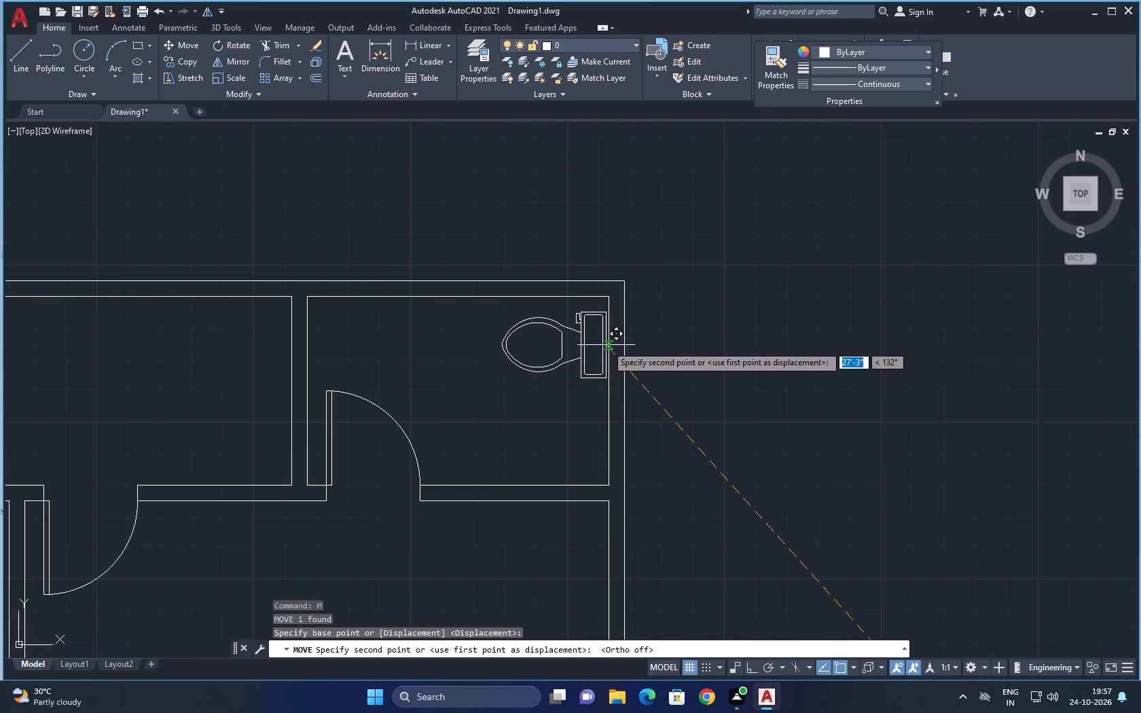
left_click(610, 344)
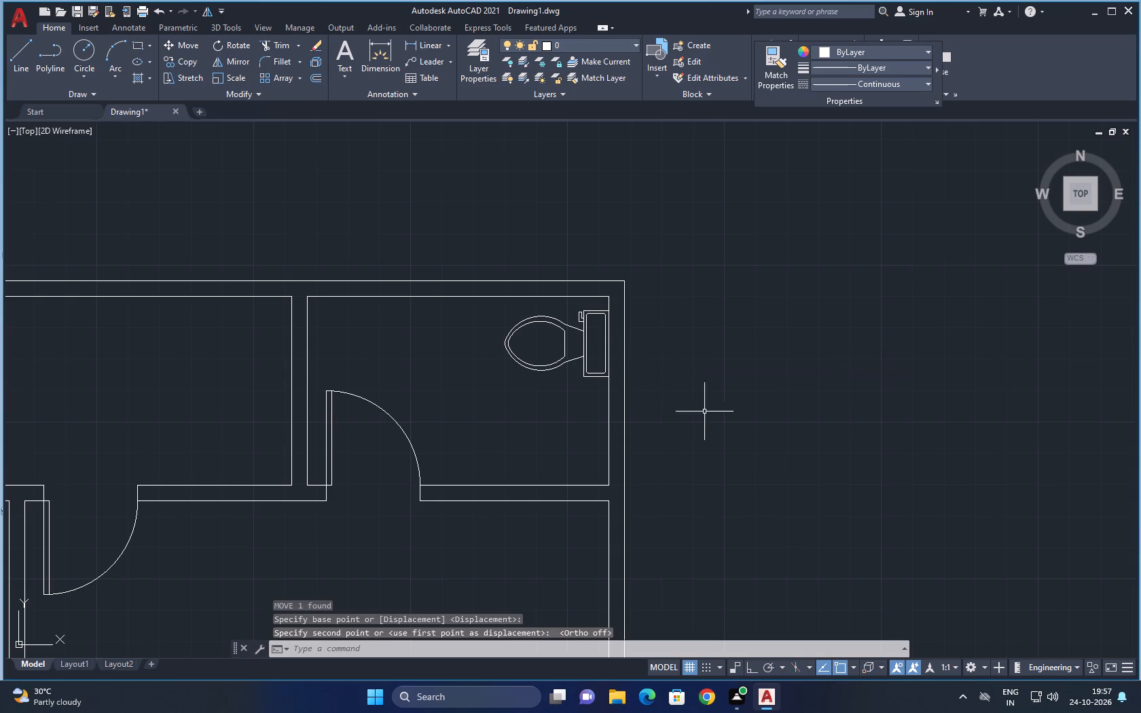
Copy the oval sink into the upper-right bathroom, against the east wall just below the toilet.
middle_click_drag(701, 433, 583, 423)
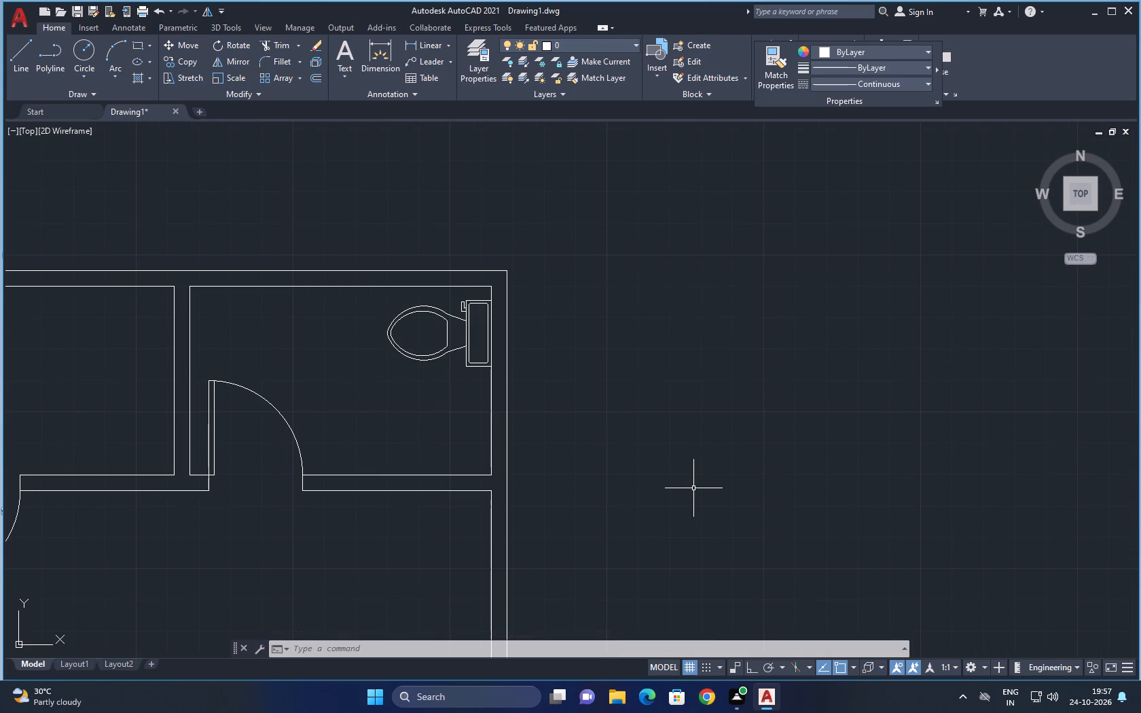
middle_click_drag(689, 496, 516, 283)
scroll(719, 341, "down", 2)
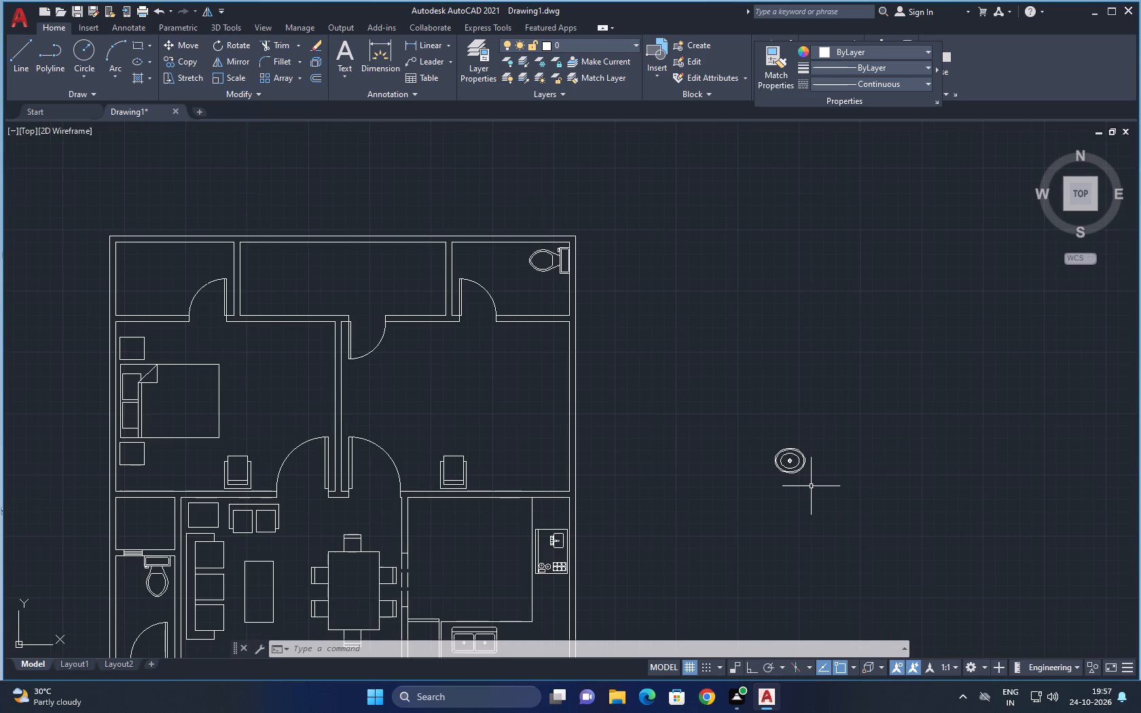
left_click_drag(825, 501, 816, 484)
left_click(769, 432)
key("c")
key("o")
key("p")
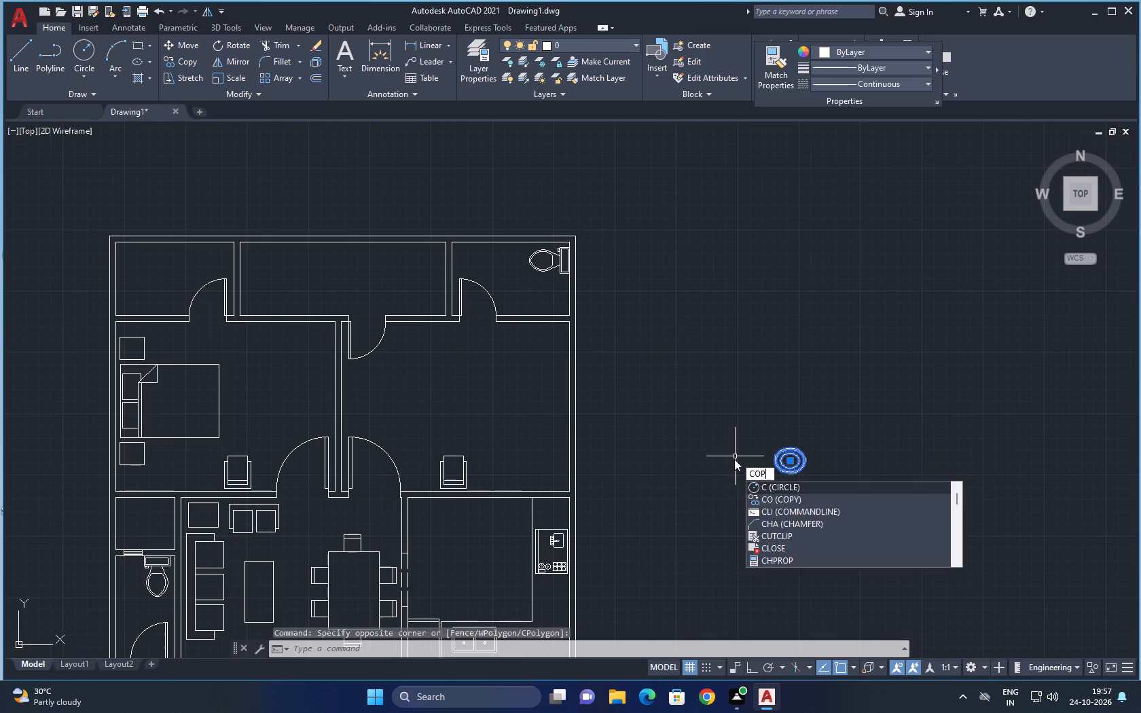
key("space")
left_click_drag(787, 463, 784, 451)
scroll(551, 303, "up", 2)
left_click(543, 297)
scroll(690, 365, "down", 2)
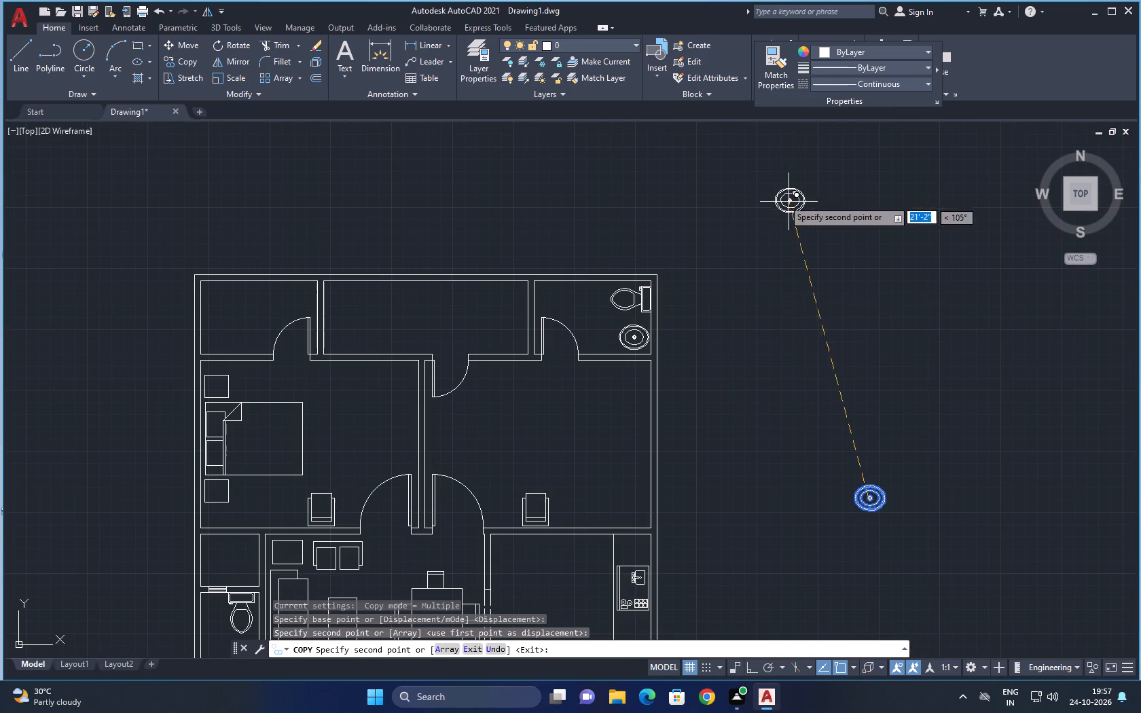
key("Escape")
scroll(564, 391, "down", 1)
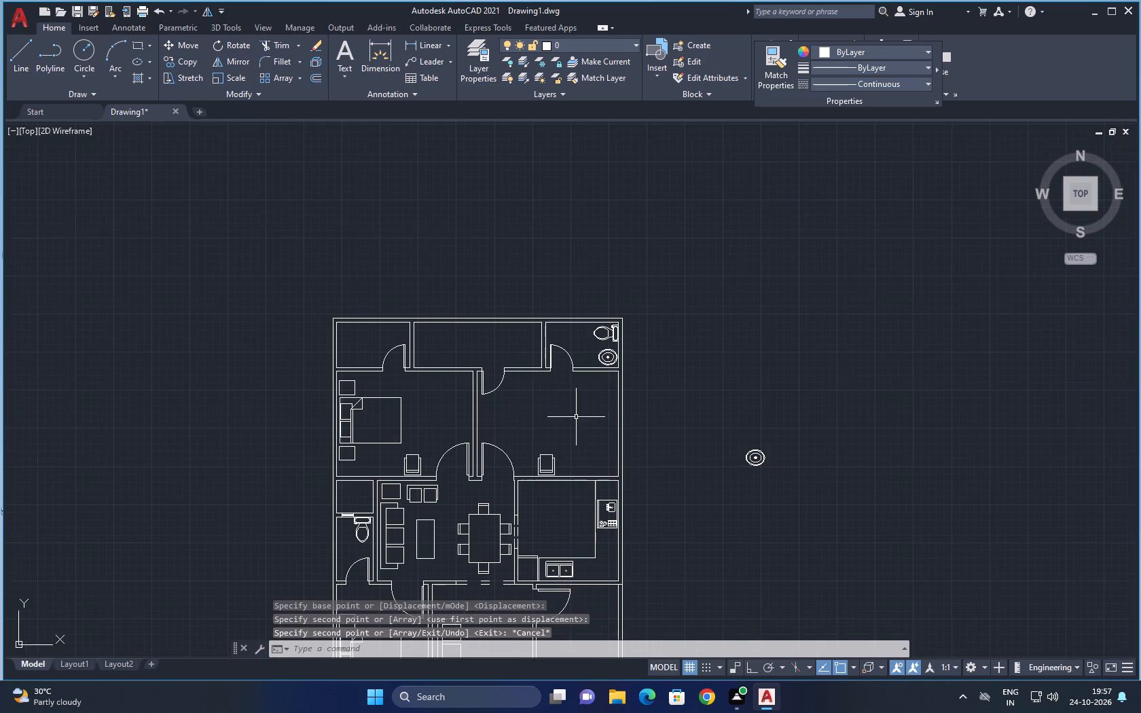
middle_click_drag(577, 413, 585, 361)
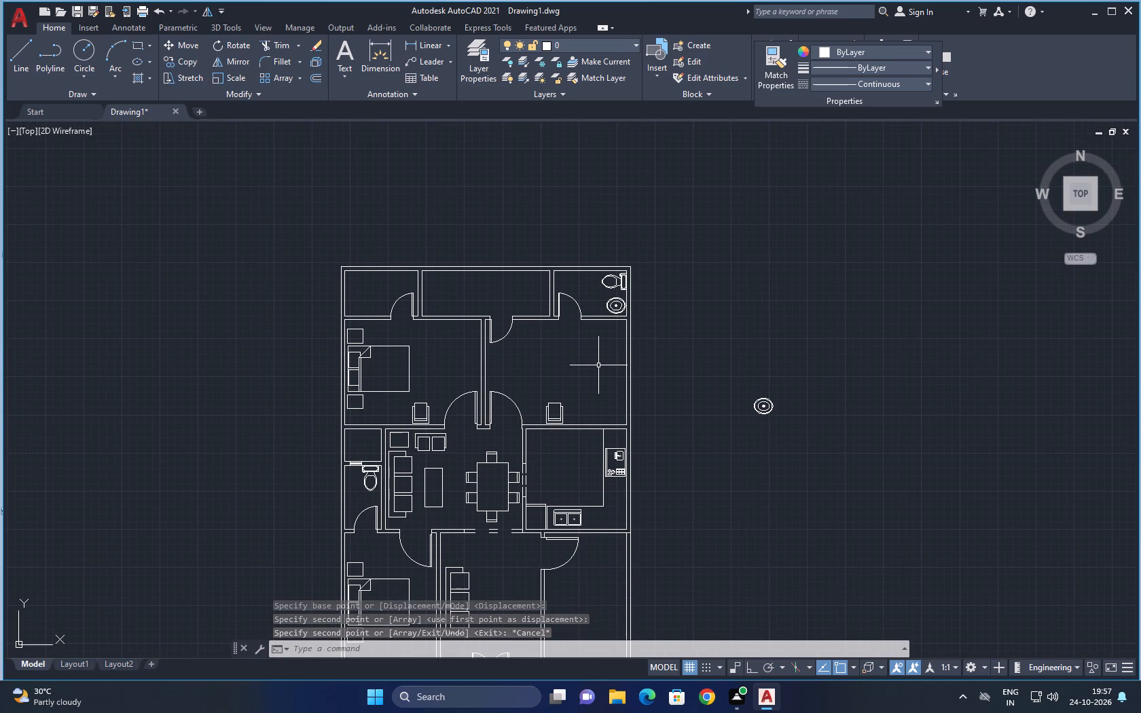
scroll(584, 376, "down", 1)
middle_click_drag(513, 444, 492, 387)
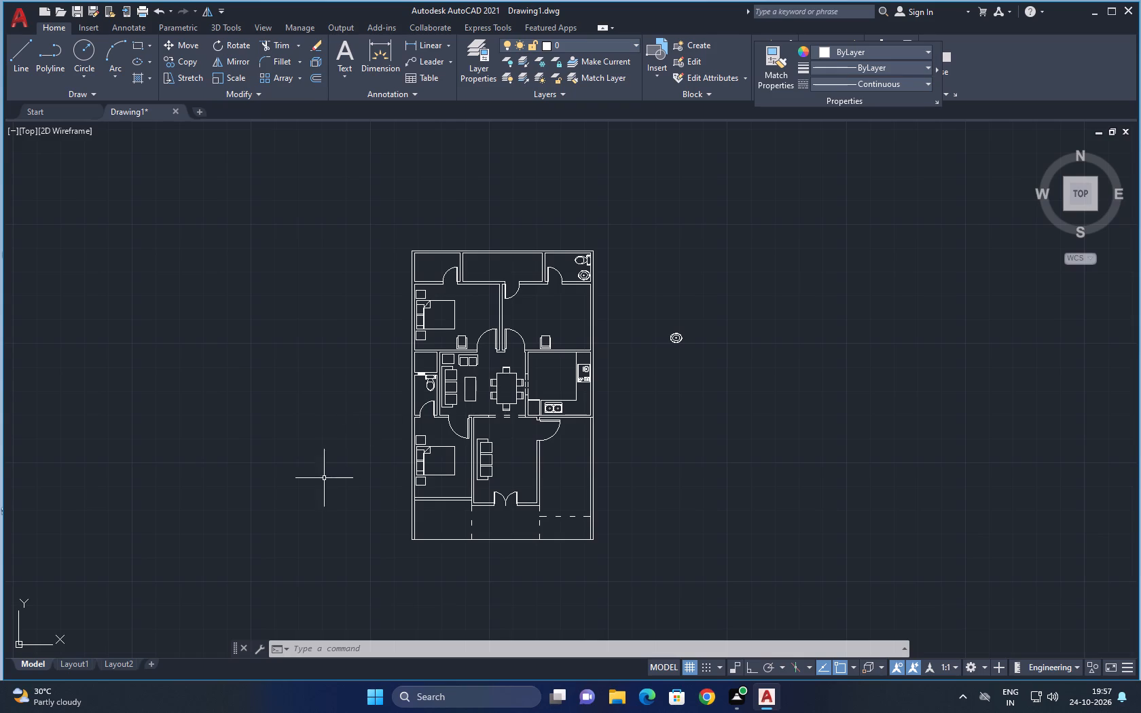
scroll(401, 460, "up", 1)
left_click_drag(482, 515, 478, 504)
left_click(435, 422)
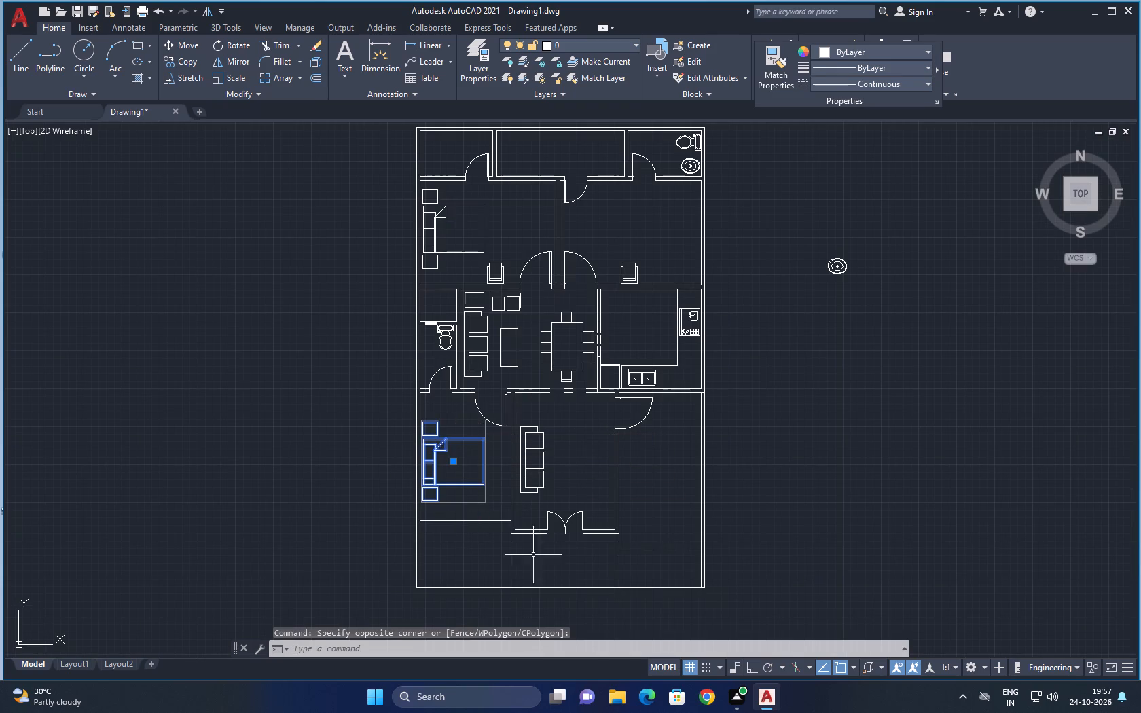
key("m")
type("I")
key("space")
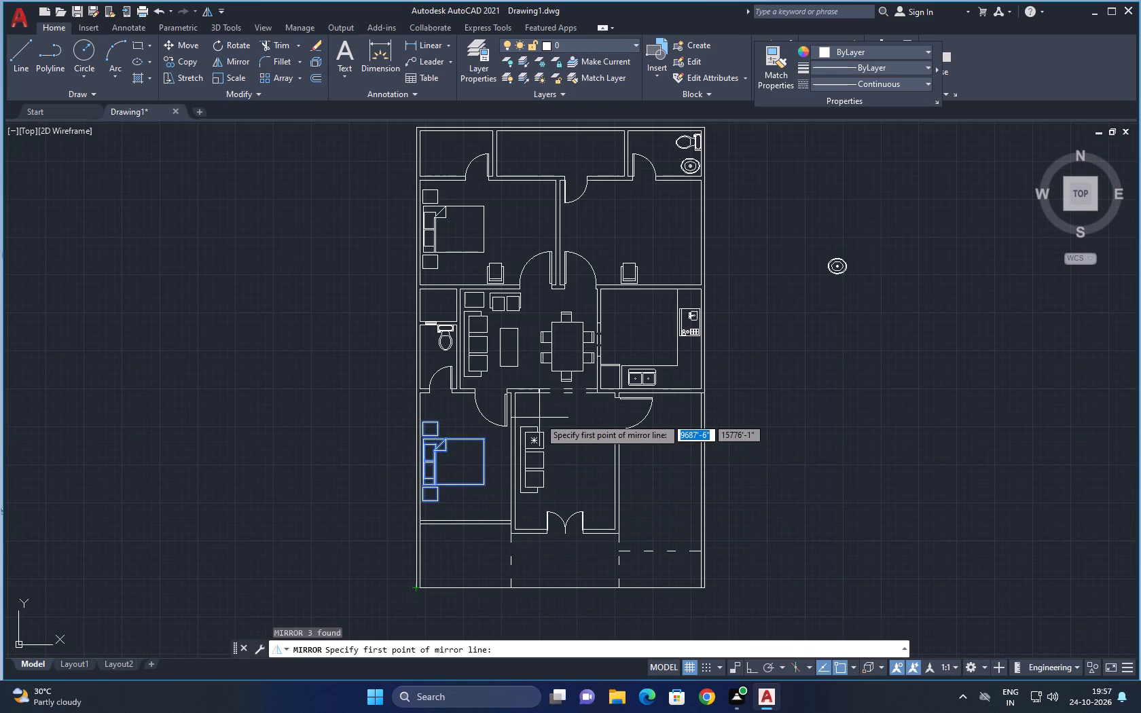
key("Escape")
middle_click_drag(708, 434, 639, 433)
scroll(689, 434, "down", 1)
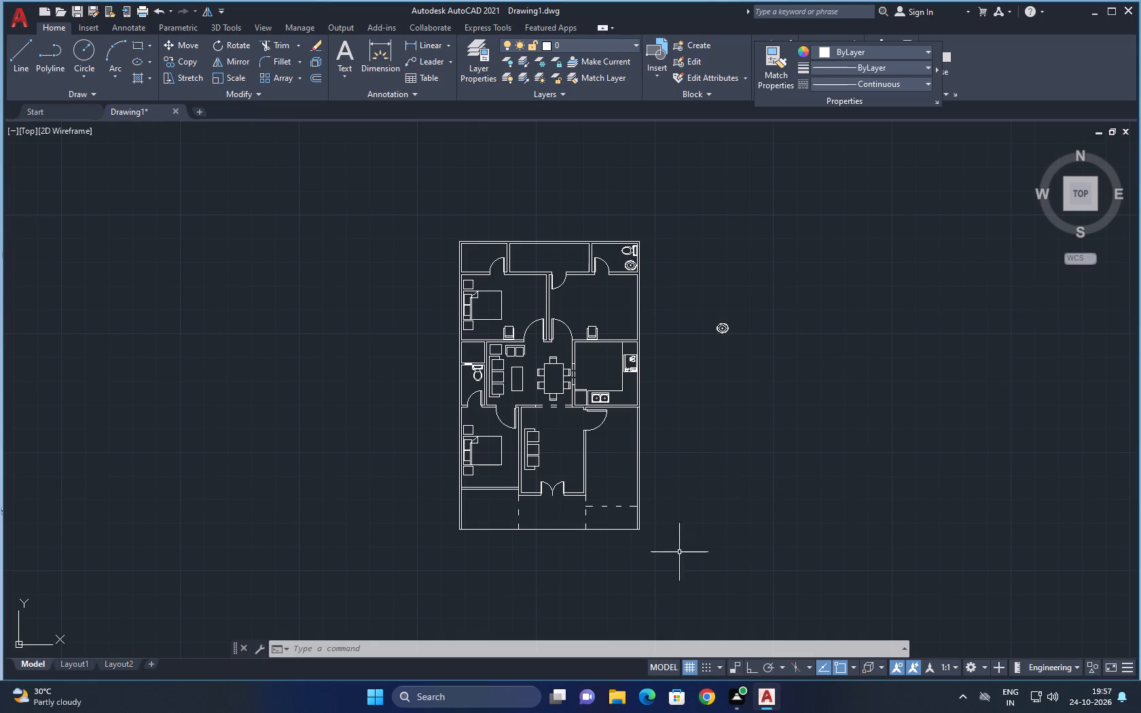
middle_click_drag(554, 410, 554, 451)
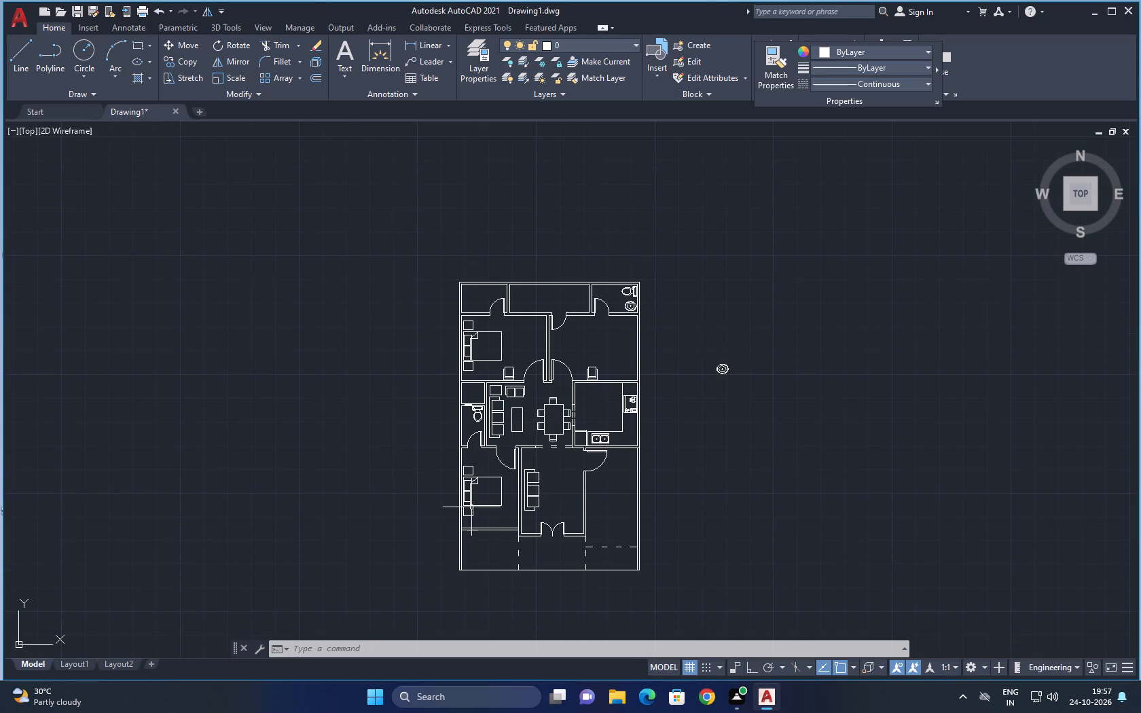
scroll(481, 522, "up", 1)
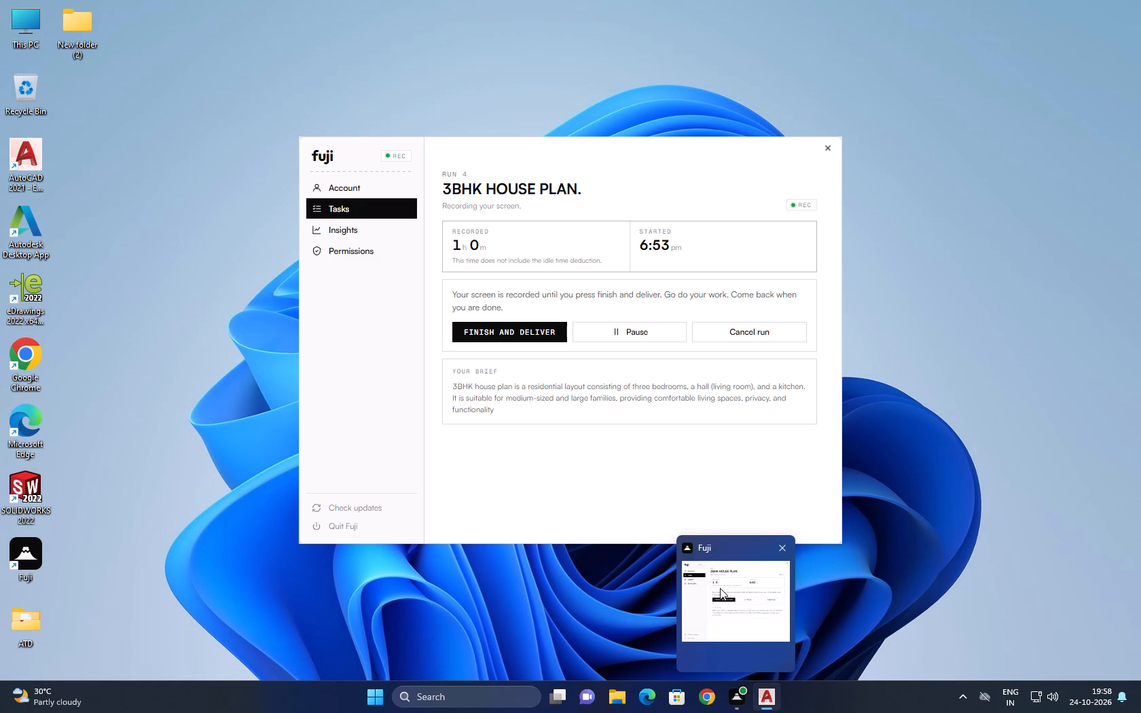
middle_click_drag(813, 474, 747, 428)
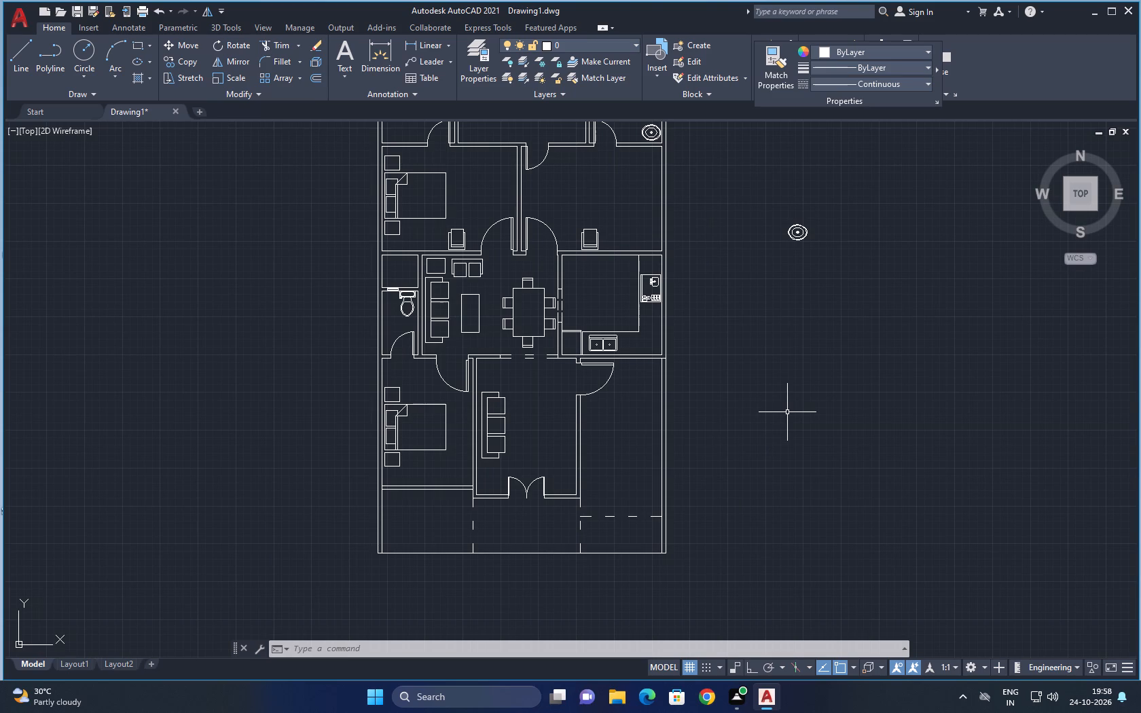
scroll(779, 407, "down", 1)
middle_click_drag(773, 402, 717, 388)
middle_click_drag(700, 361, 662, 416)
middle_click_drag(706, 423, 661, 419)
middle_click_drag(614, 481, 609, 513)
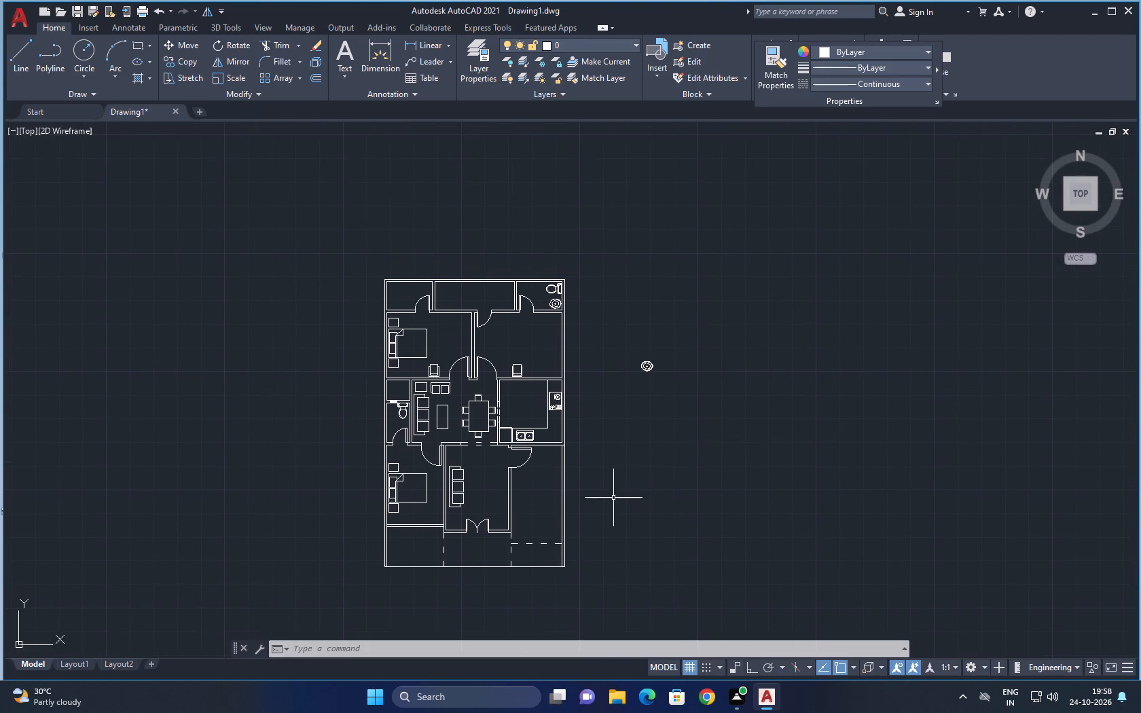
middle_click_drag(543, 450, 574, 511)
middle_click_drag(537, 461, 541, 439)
Mirror the upper-left bed and nightstands into the upper-right bedroom about a vertical line through the north wall's midpoint, with Ortho on, keeping the original.
scroll(469, 500, "up", 1)
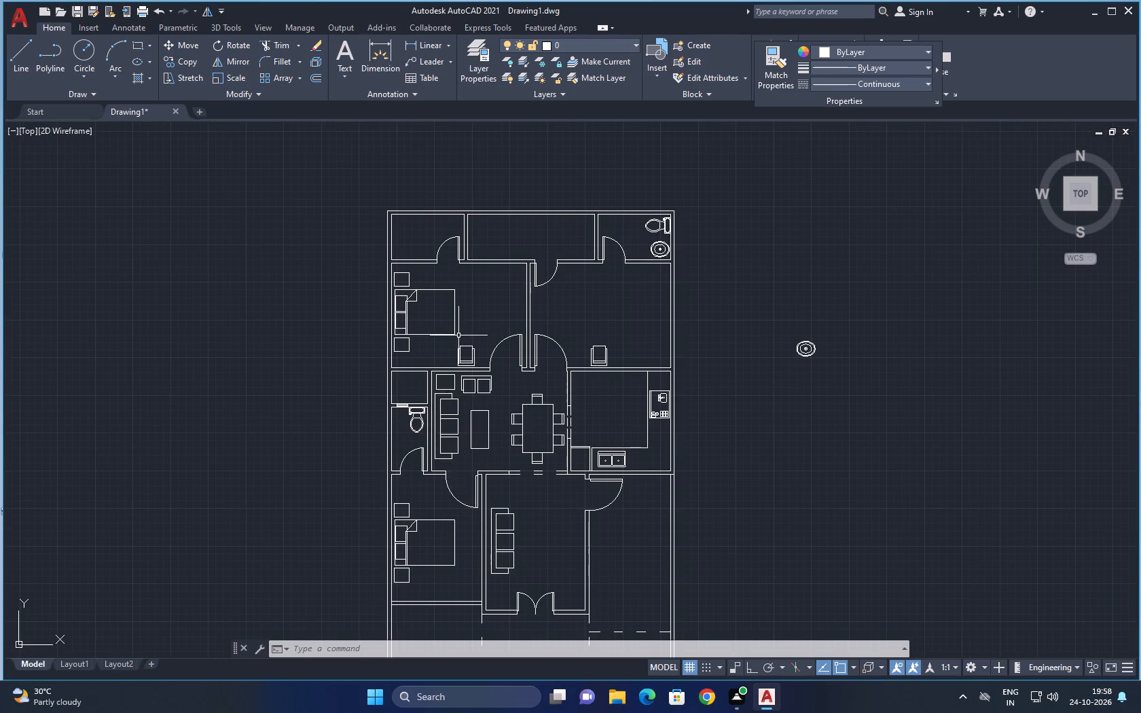
scroll(453, 343, "up", 1)
left_click(429, 356)
left_click(373, 246)
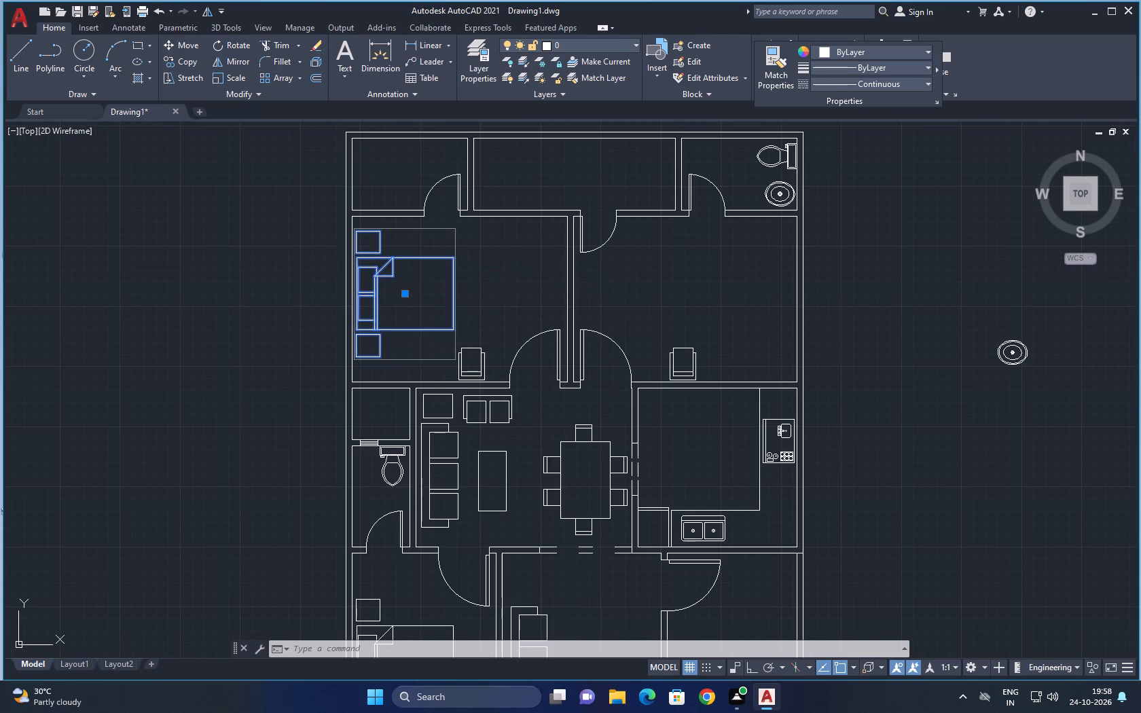
key("m")
key("i")
key("space")
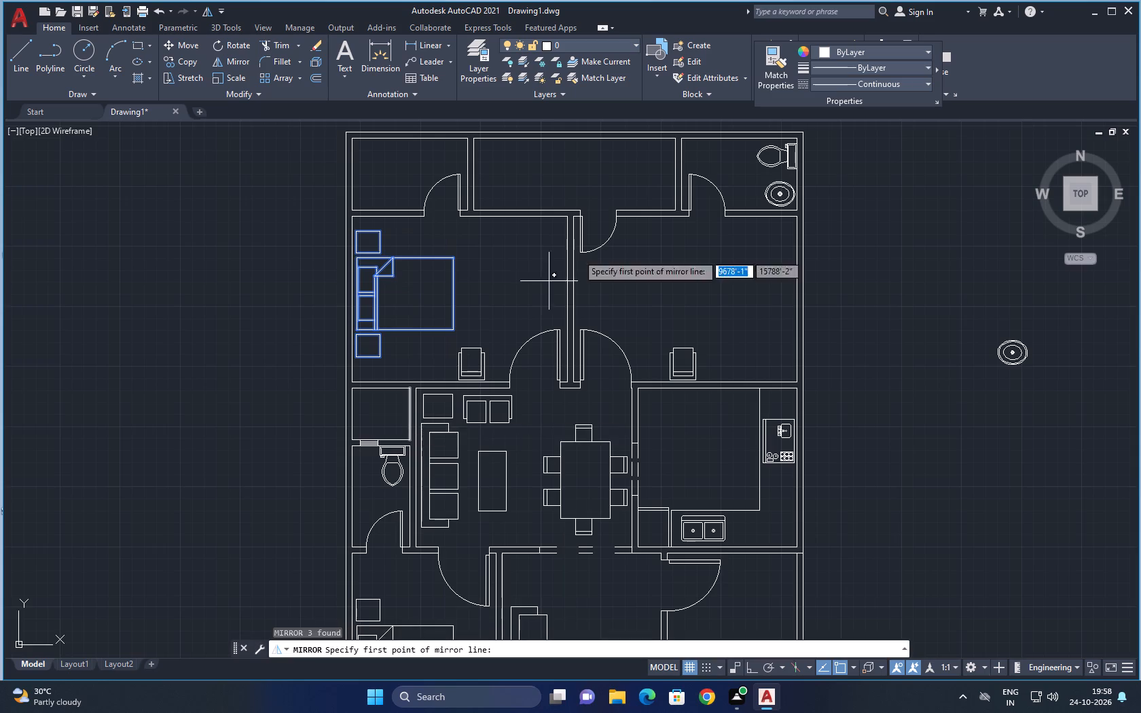
middle_click_drag(608, 213, 583, 297)
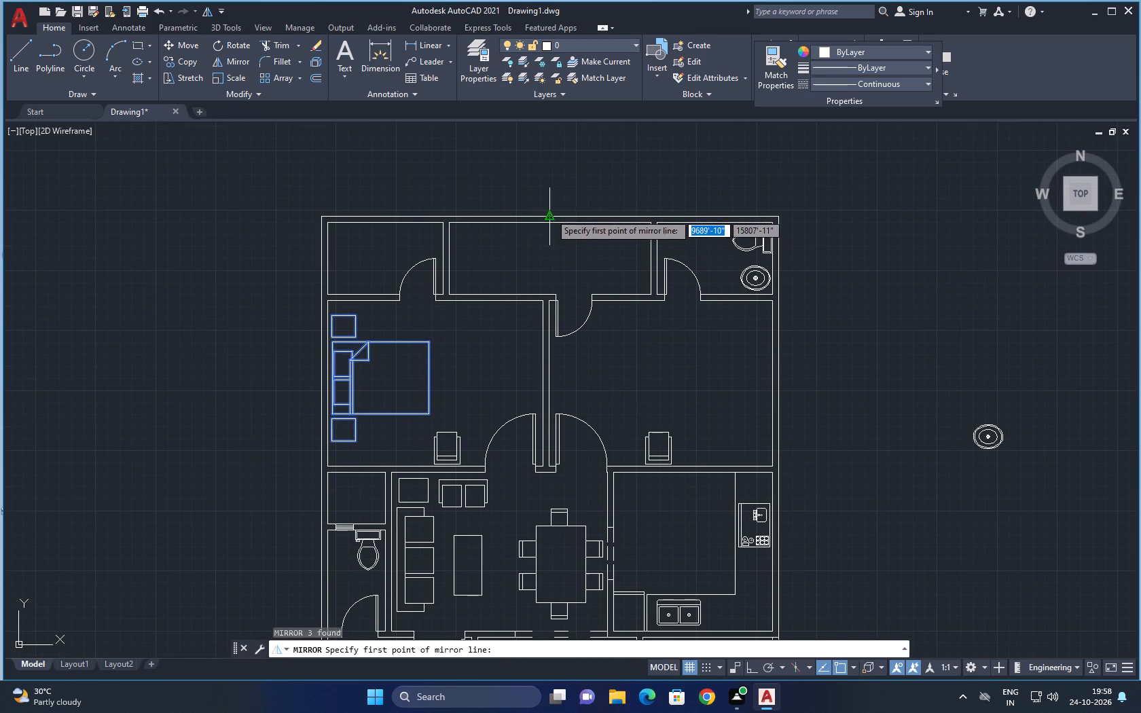
left_click(550, 213)
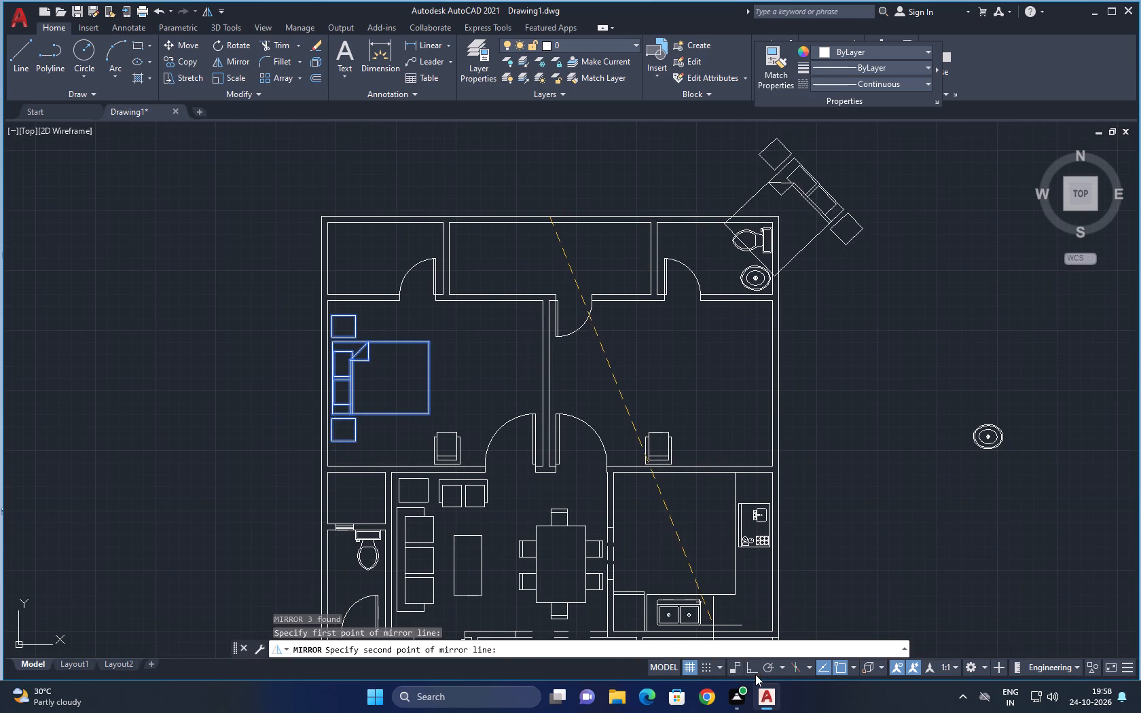
left_click(755, 674)
left_click(683, 420)
left_click_drag(708, 465, 683, 420)
Delete the spare oval sink in the empty space east of the plan.
scroll(794, 375, "down", 2)
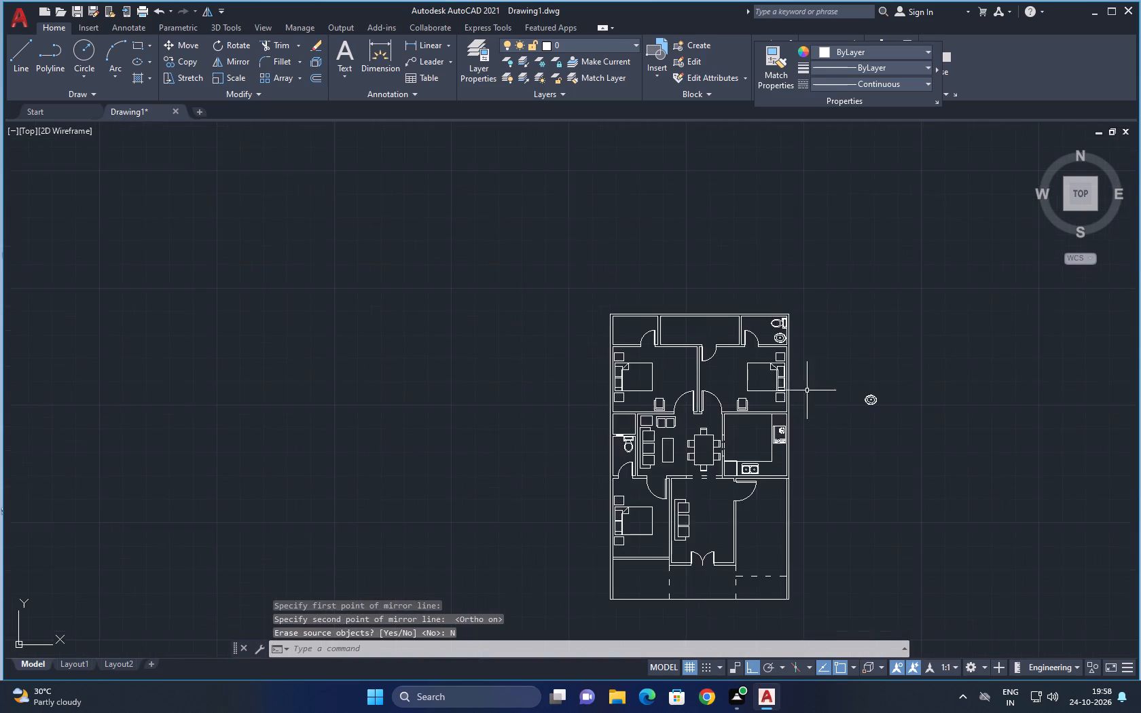
middle_click_drag(806, 407, 768, 337)
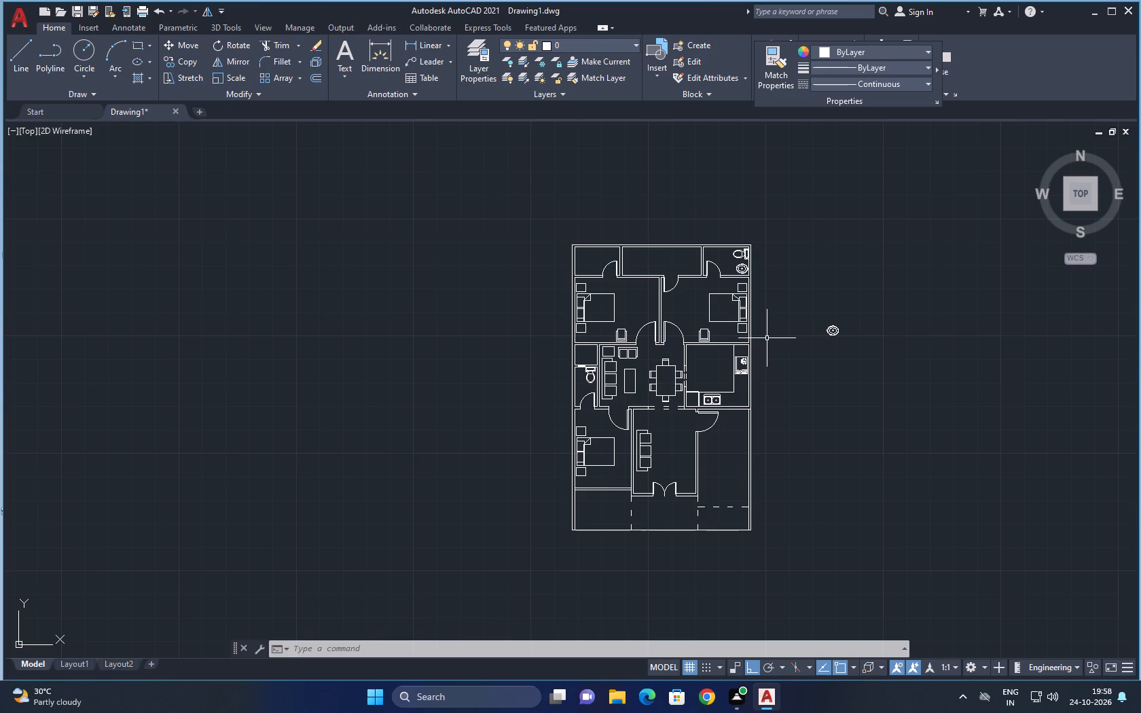
scroll(774, 363, "up", 1)
left_click_drag(875, 368, 879, 356)
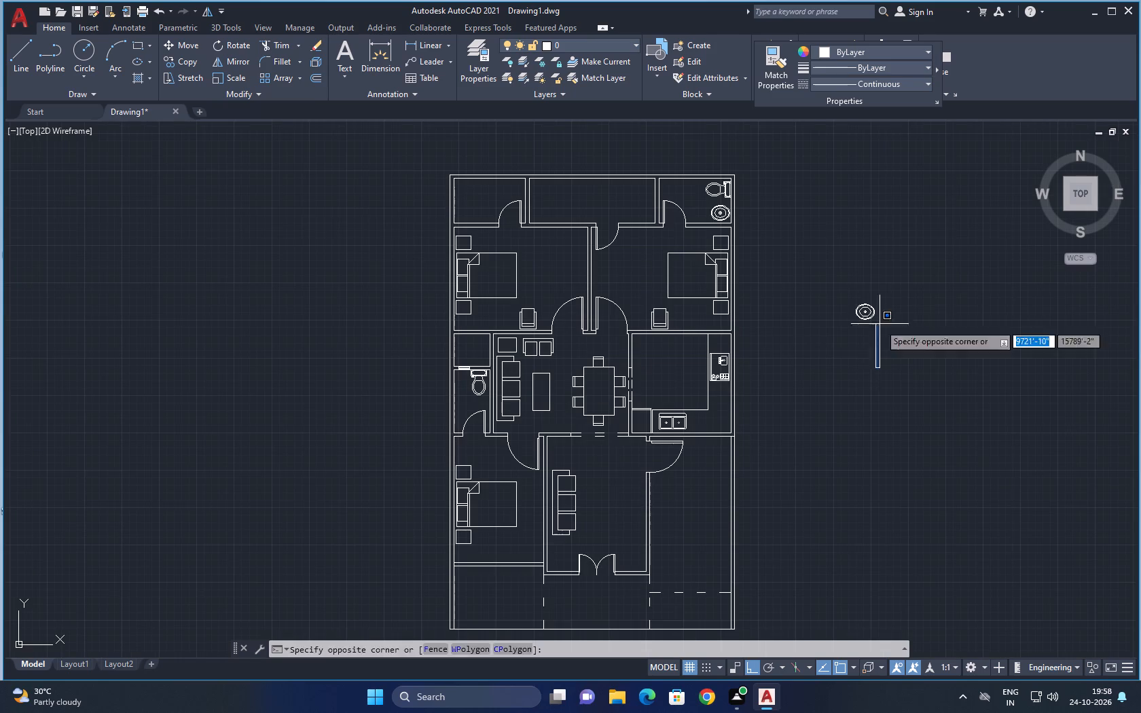
left_click(863, 281)
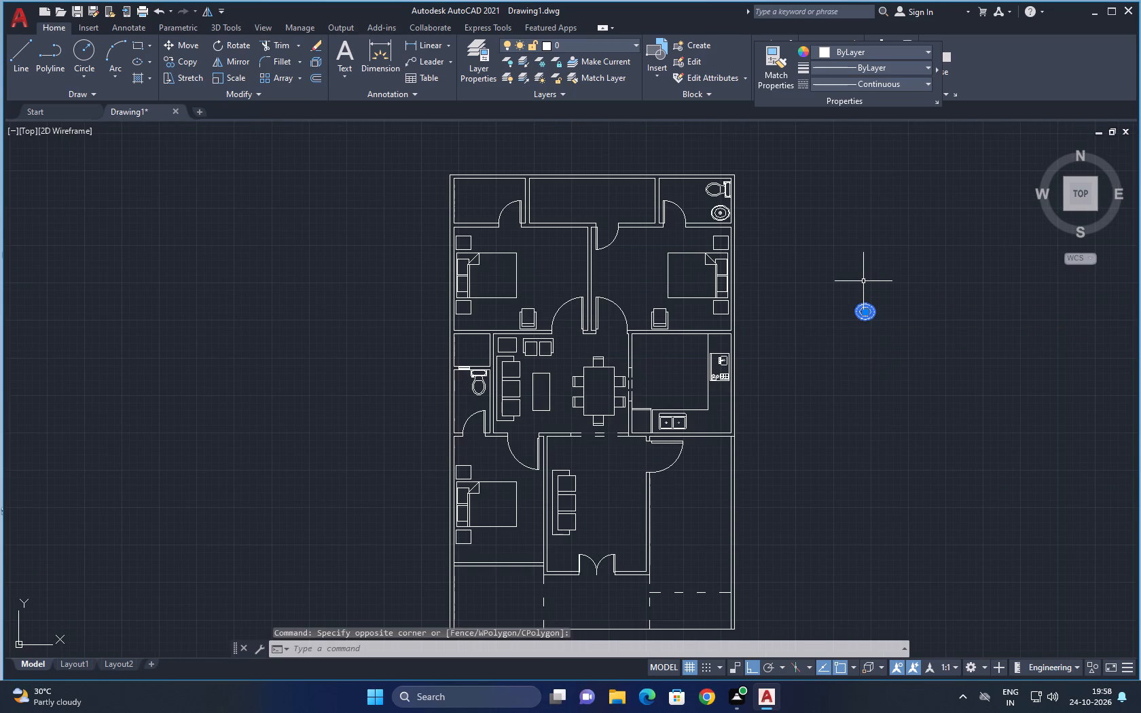
key("Delete")
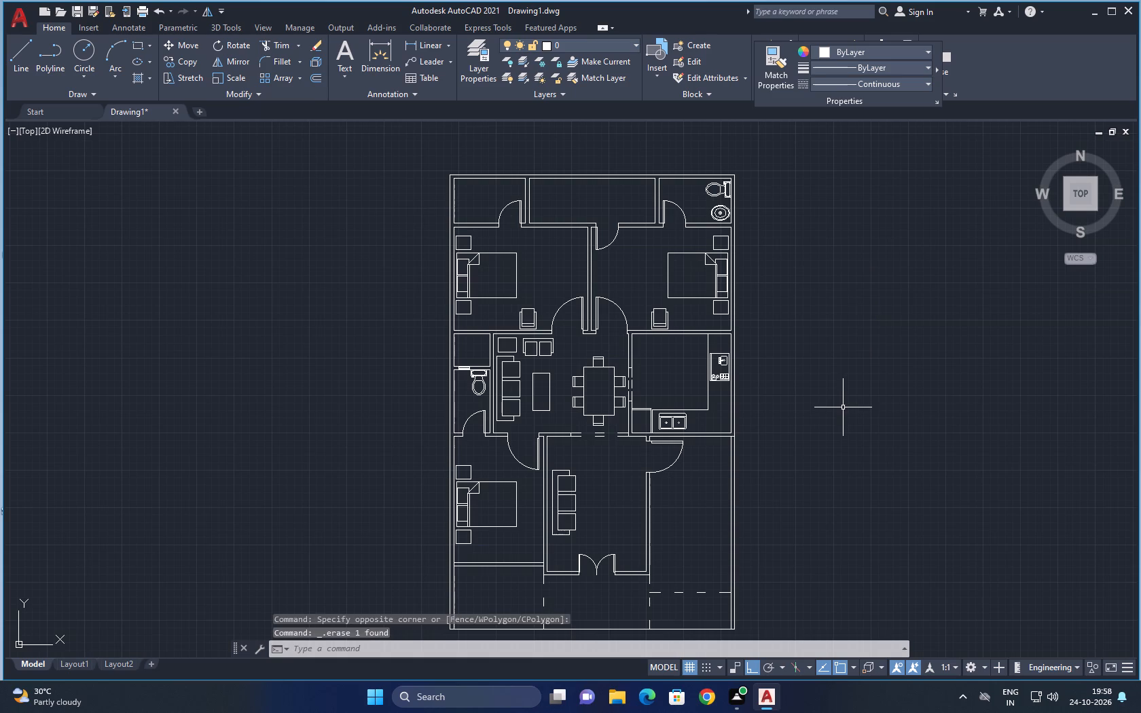
Draw a rectangle about 35'-5" wide and 50'-7" tall east of the plan, its top and bottom level with the plan's outer walls.
middle_click_drag(767, 358, 427, 314)
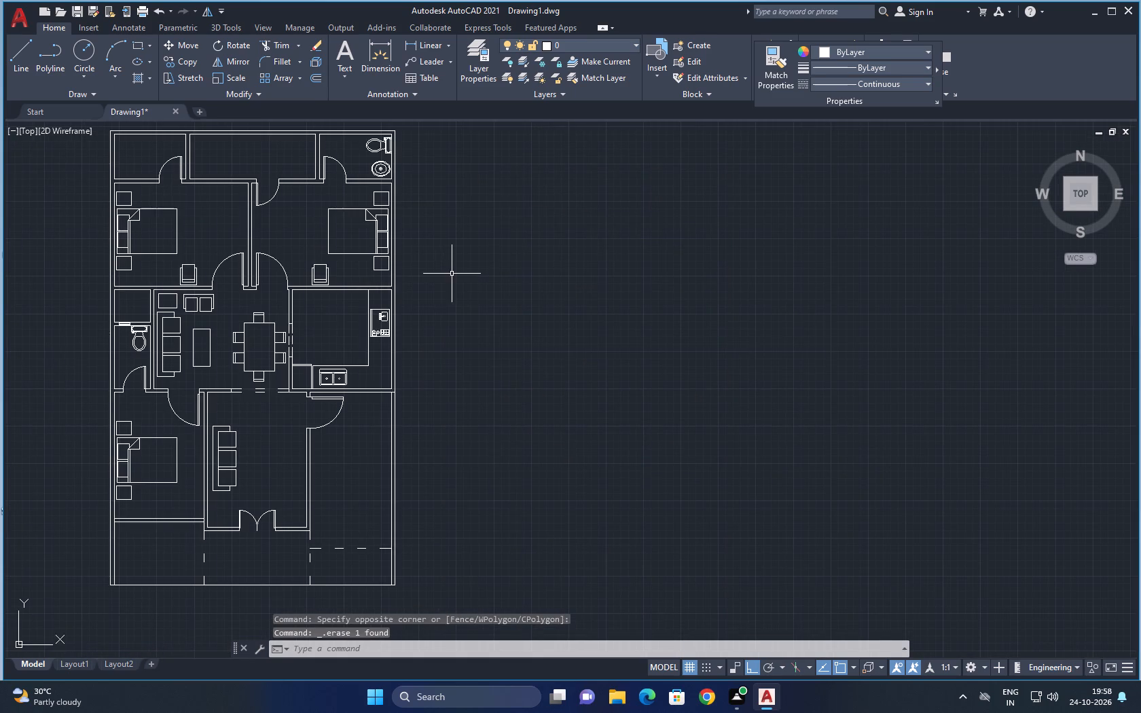
middle_click_drag(503, 248, 411, 282)
middle_click_drag(547, 230, 472, 213)
left_click(278, 149)
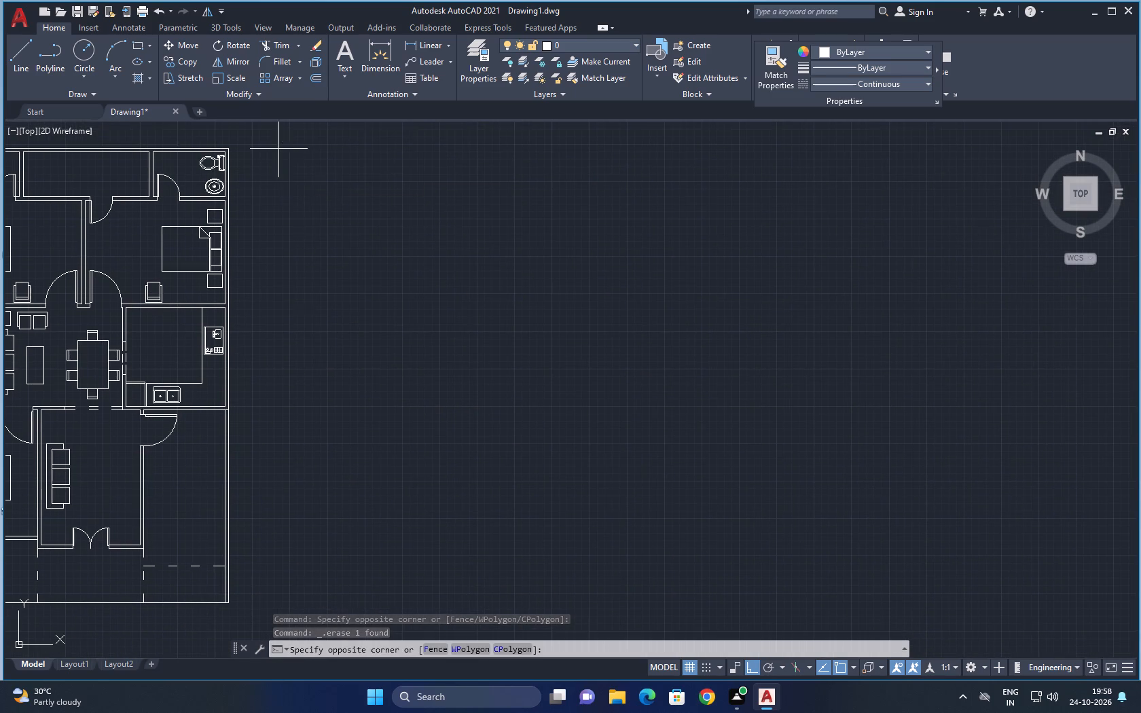
left_click(755, 602)
key("r")
type("EC")
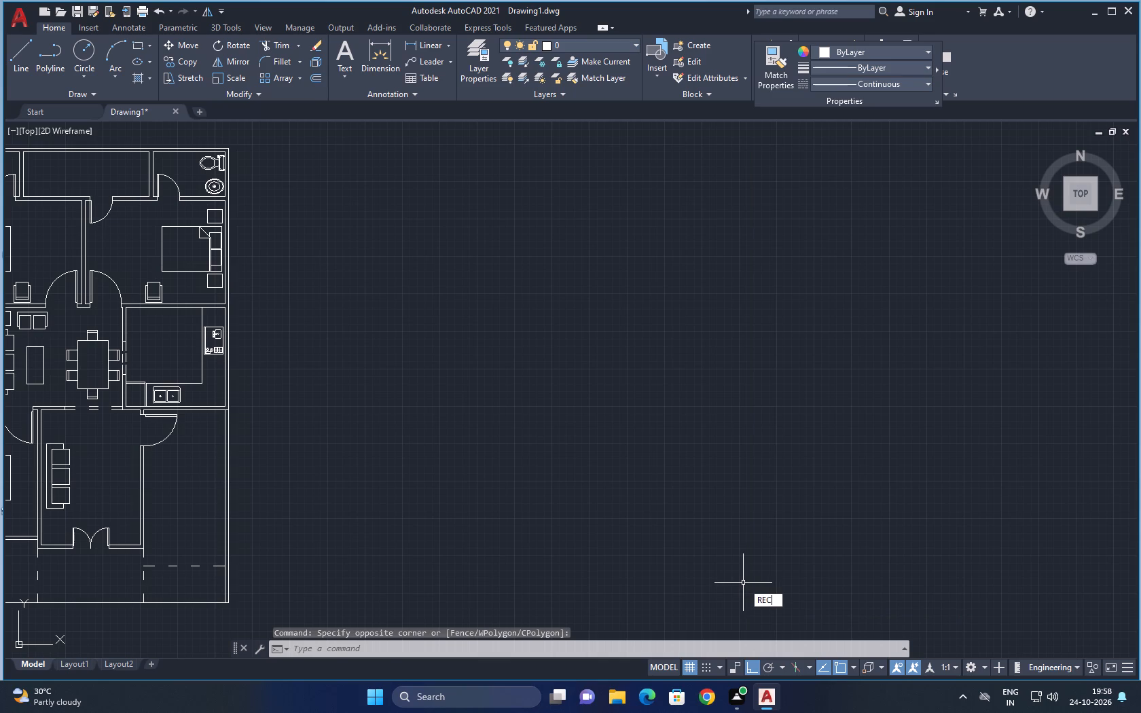
key("space")
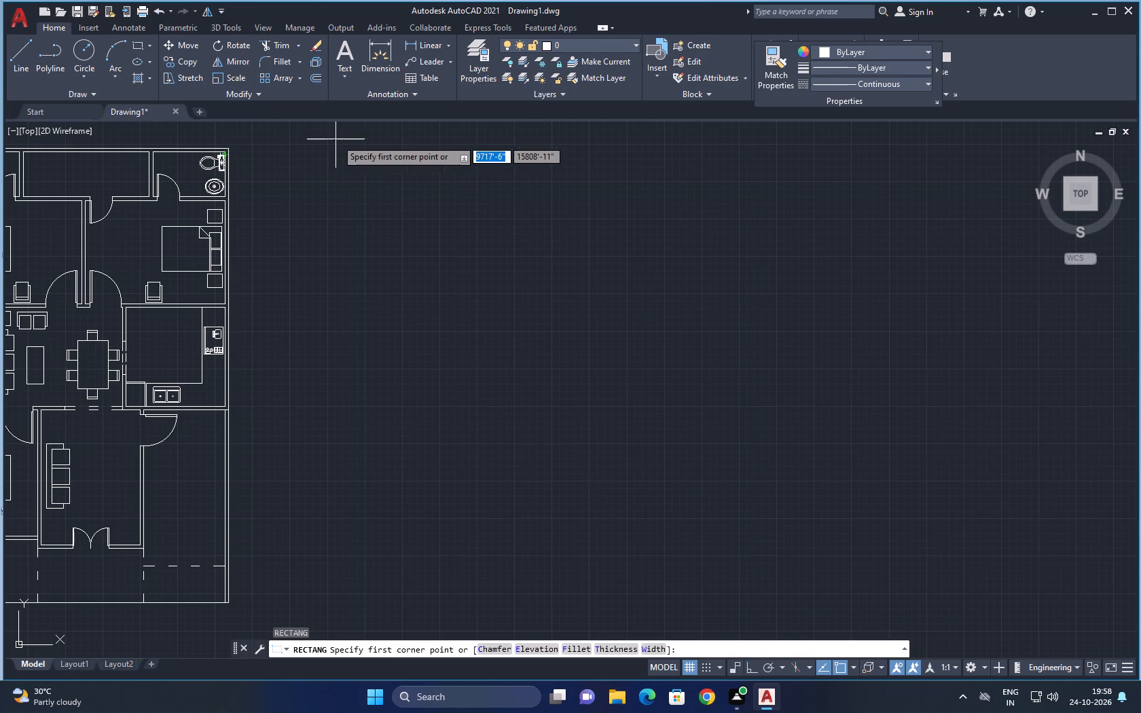
scroll(224, 147, "up", 2)
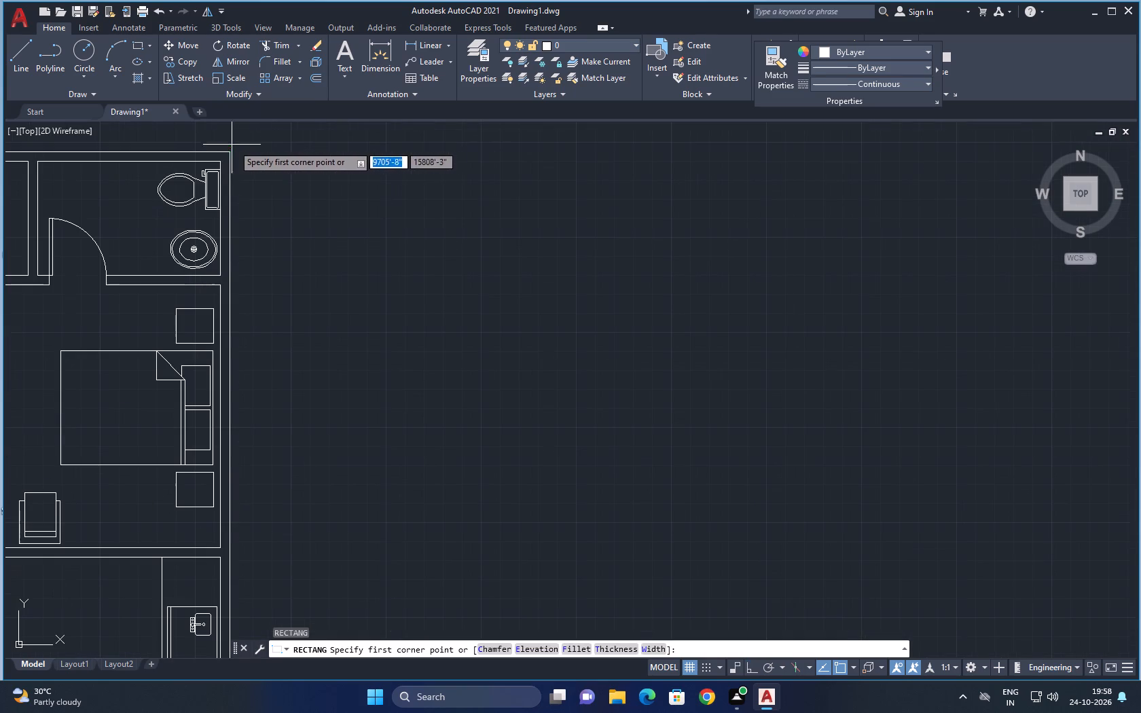
scroll(312, 143, "down", 1)
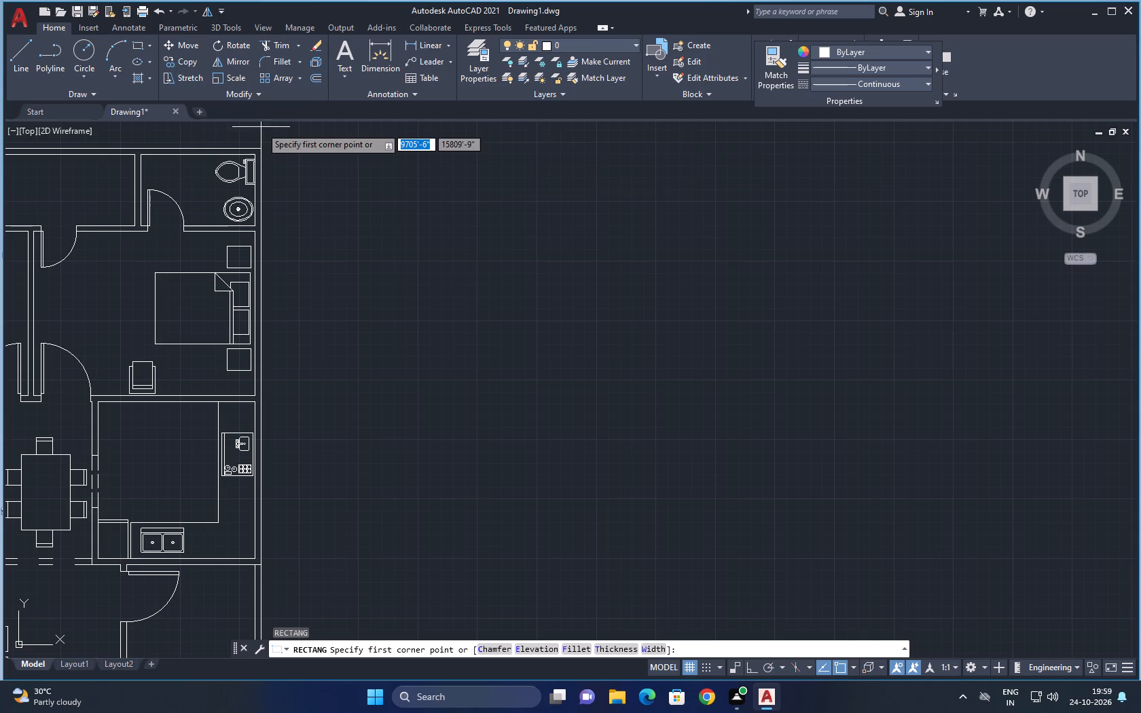
left_click(488, 147)
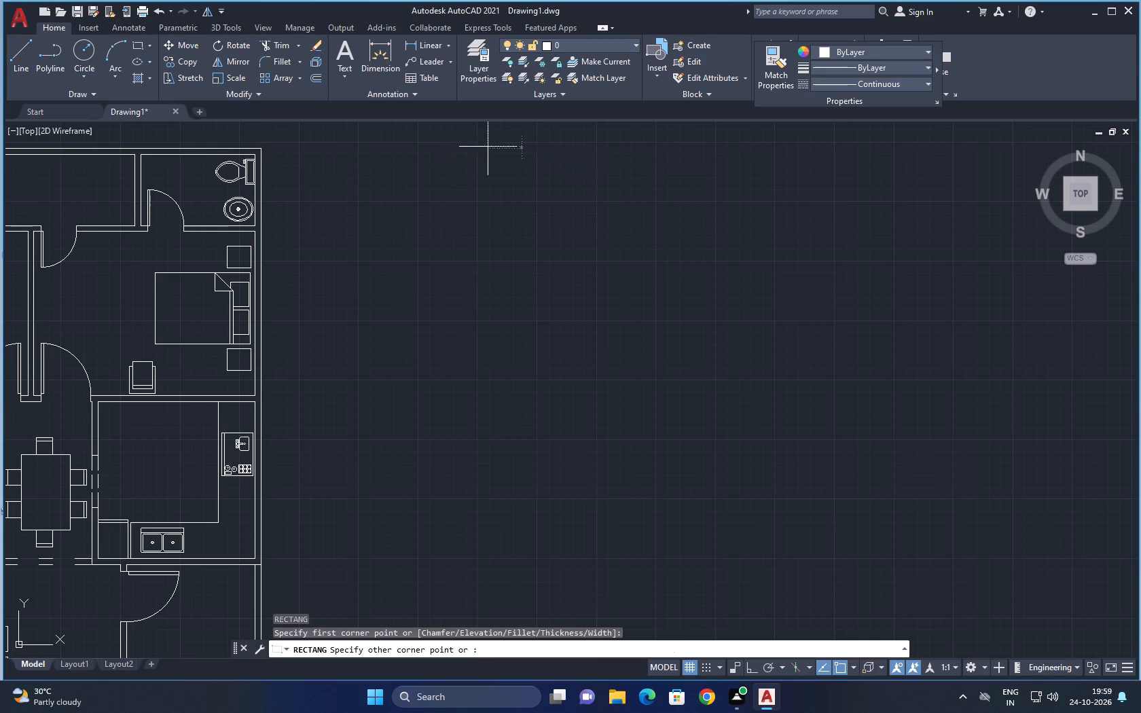
scroll(539, 211, "down", 2)
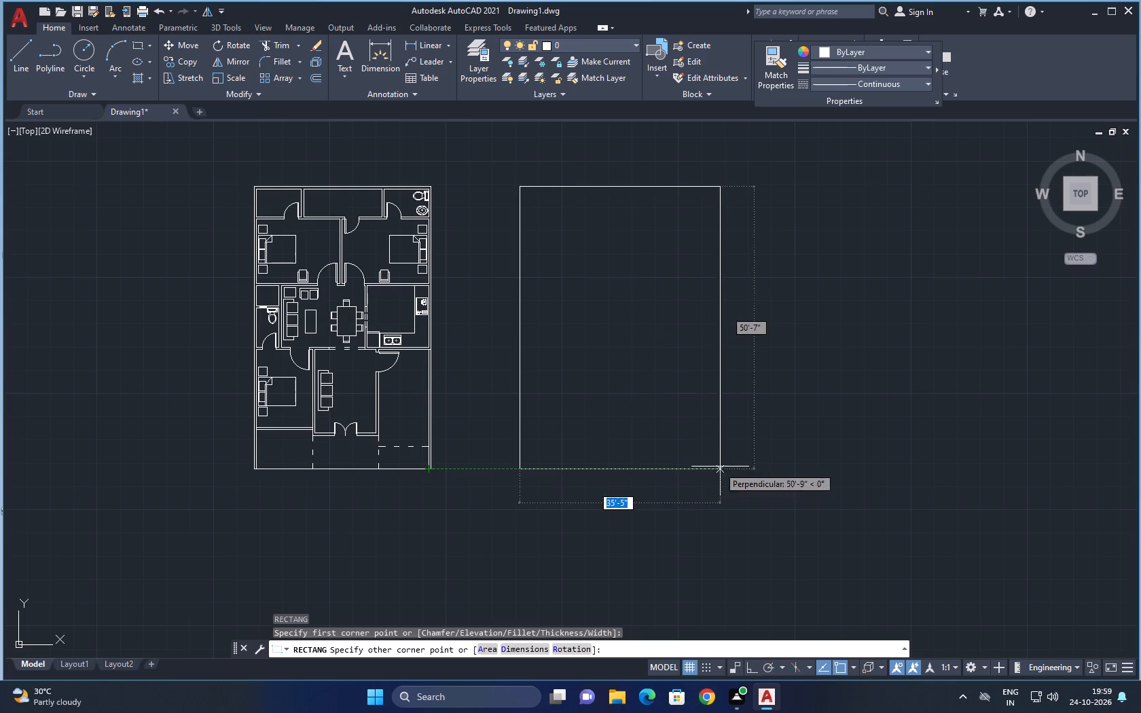
left_click(717, 469)
scroll(607, 236, "down", 1)
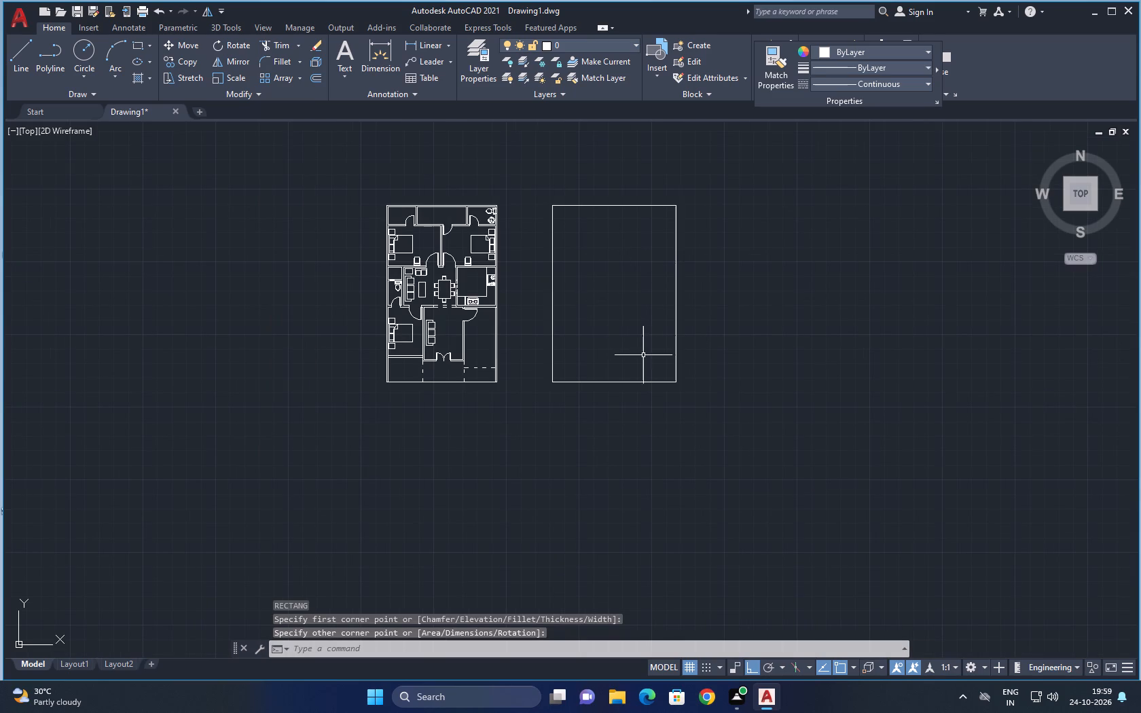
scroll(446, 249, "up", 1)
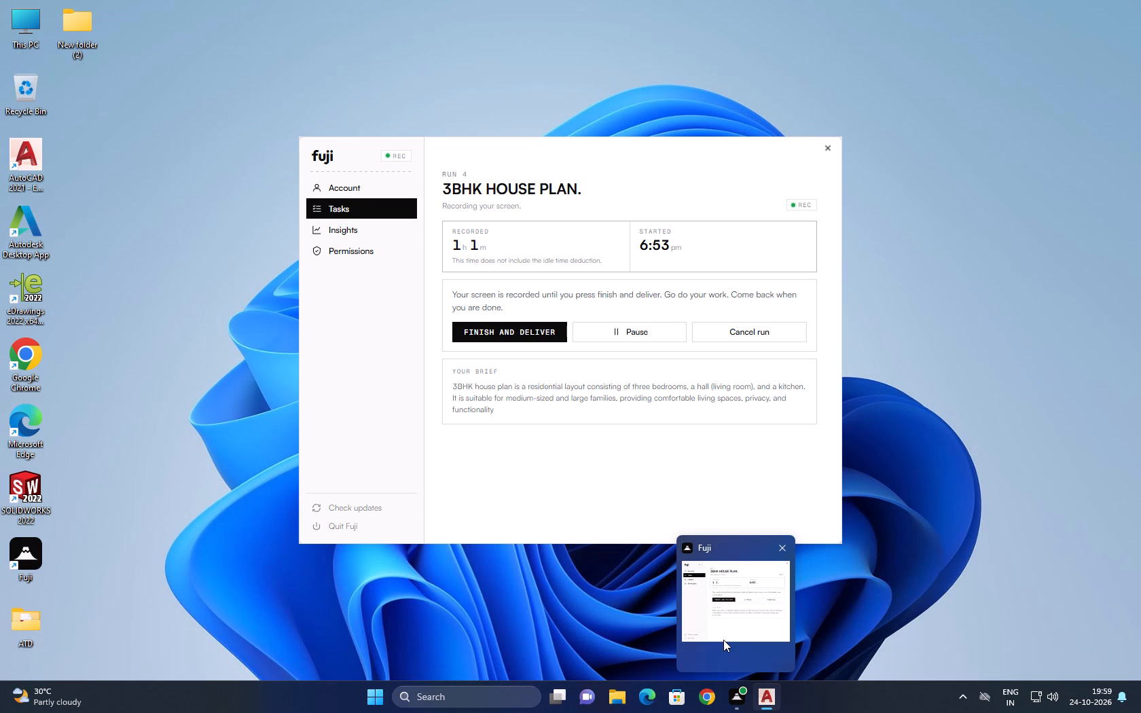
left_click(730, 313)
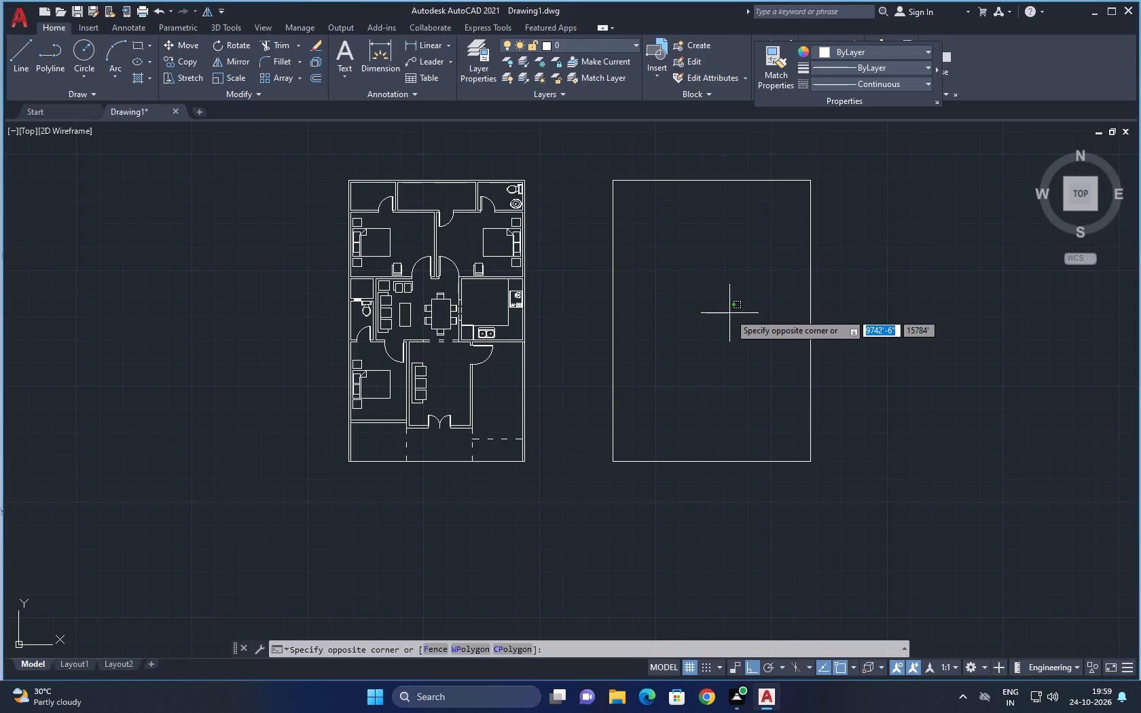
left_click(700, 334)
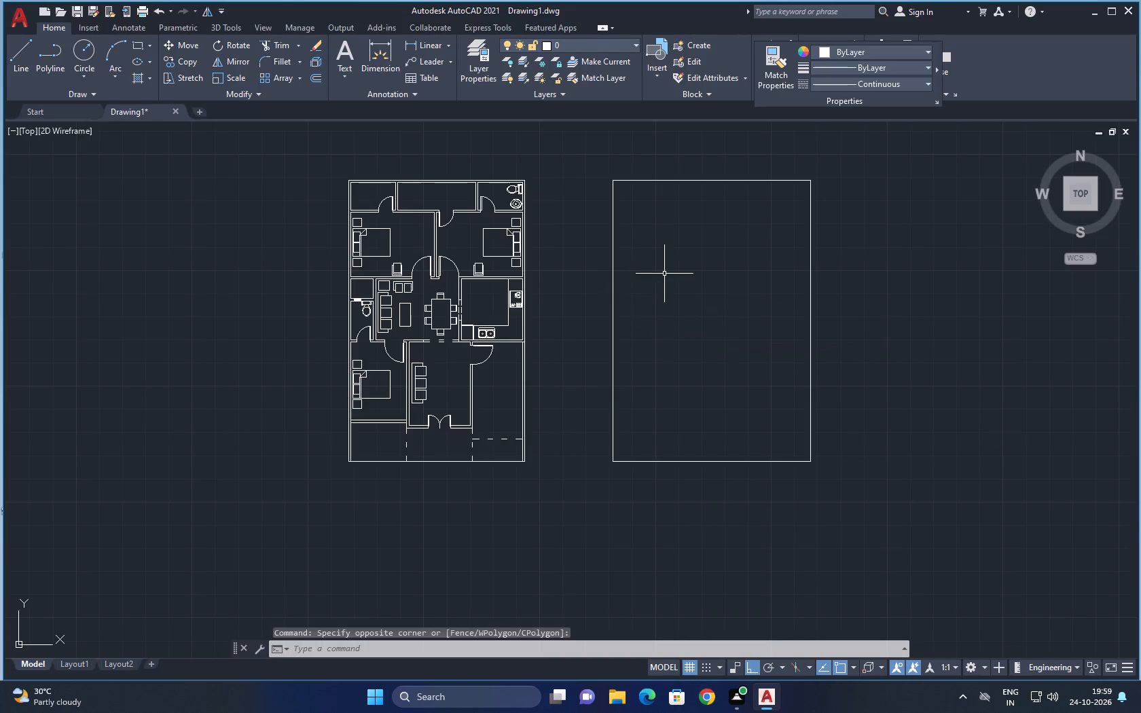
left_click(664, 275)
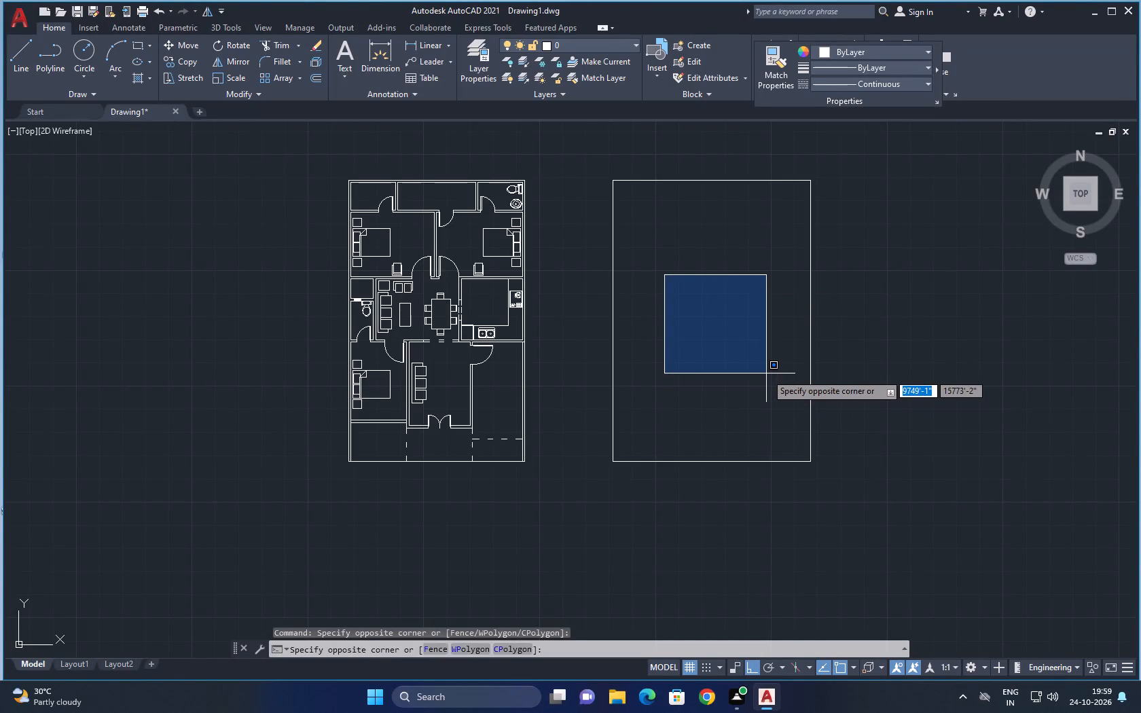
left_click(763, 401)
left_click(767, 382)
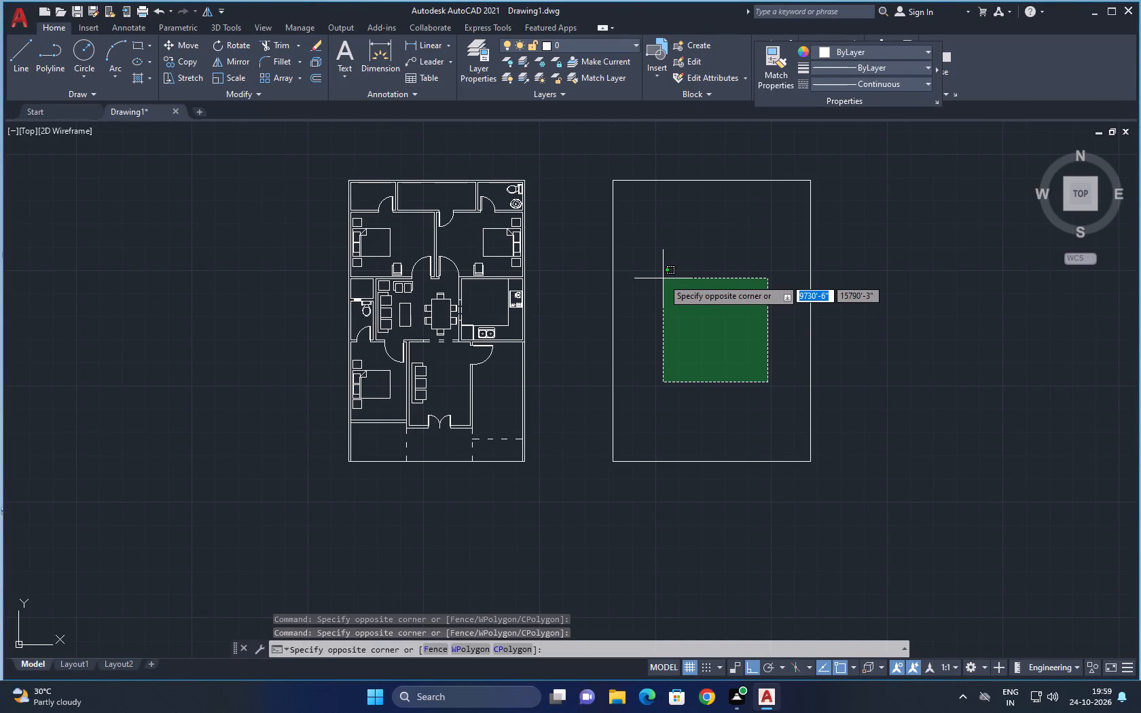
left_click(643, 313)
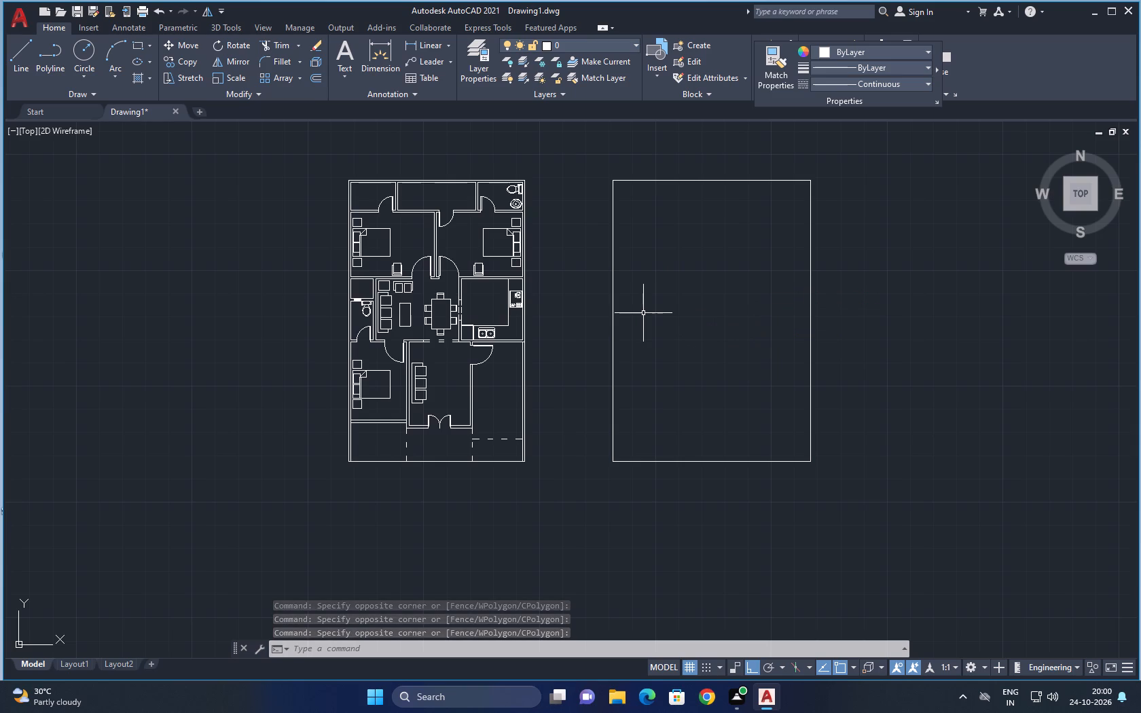
Offset the lower-right area's inner east wall line 3' west and its north wall line 3' south.
scroll(484, 428, "up", 2)
middle_click_drag(486, 367, 503, 422)
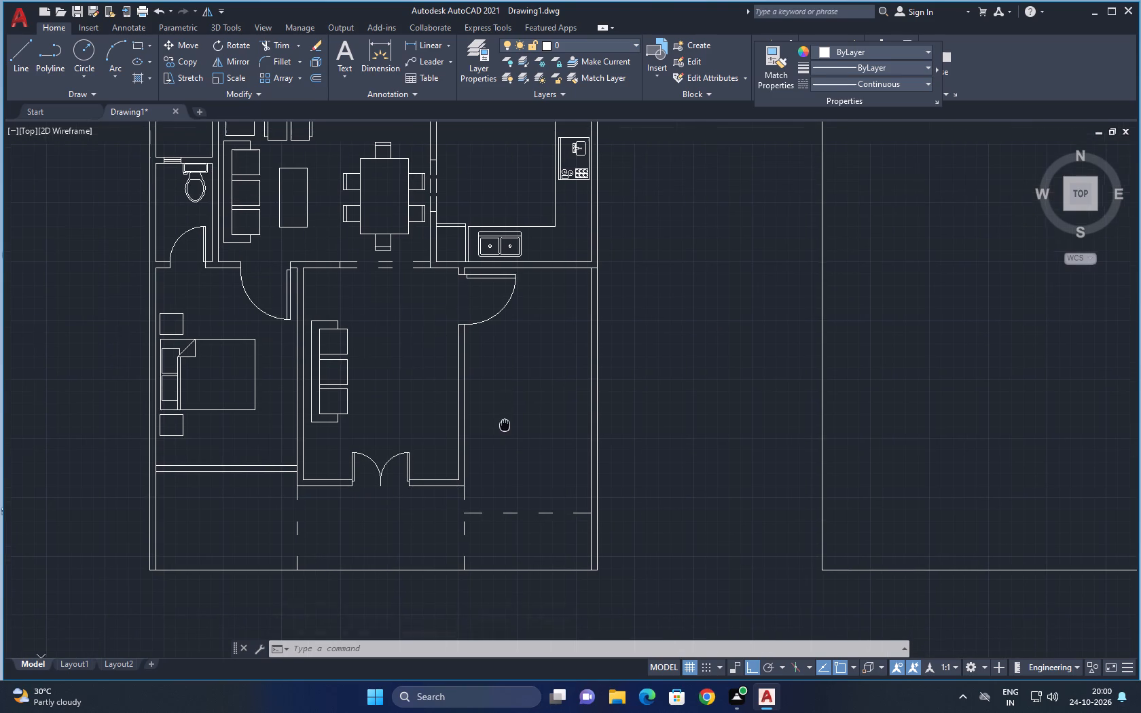
type("O")
key("space")
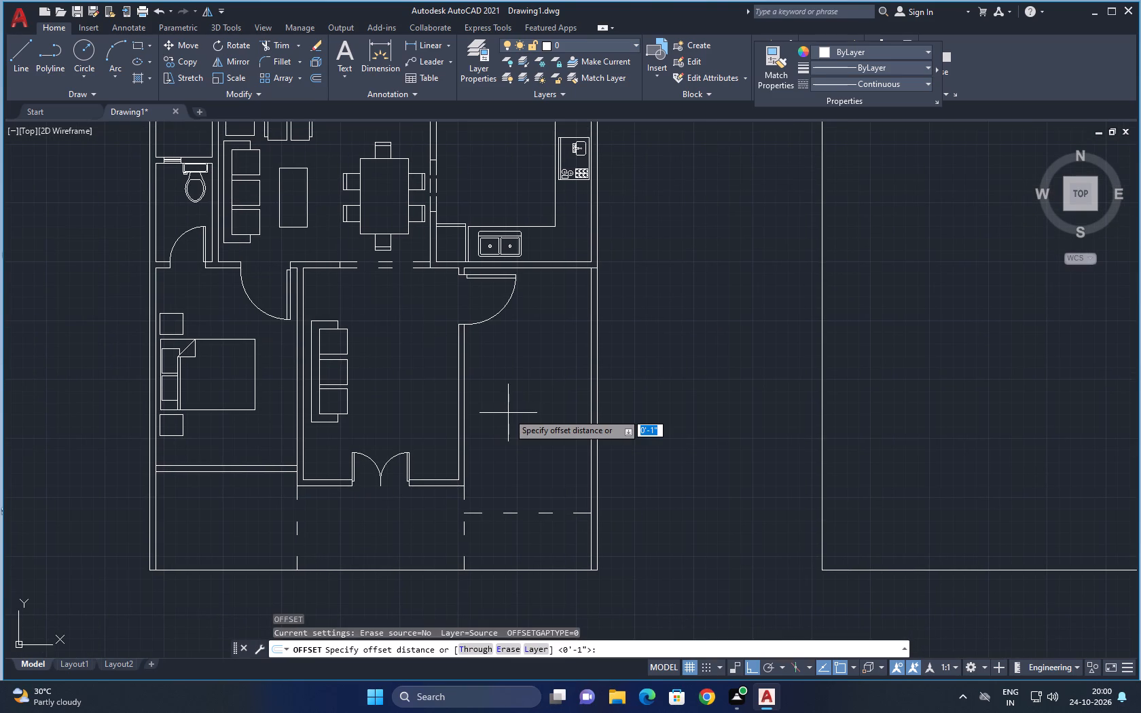
key("3")
key("apostrophe")
key("Return")
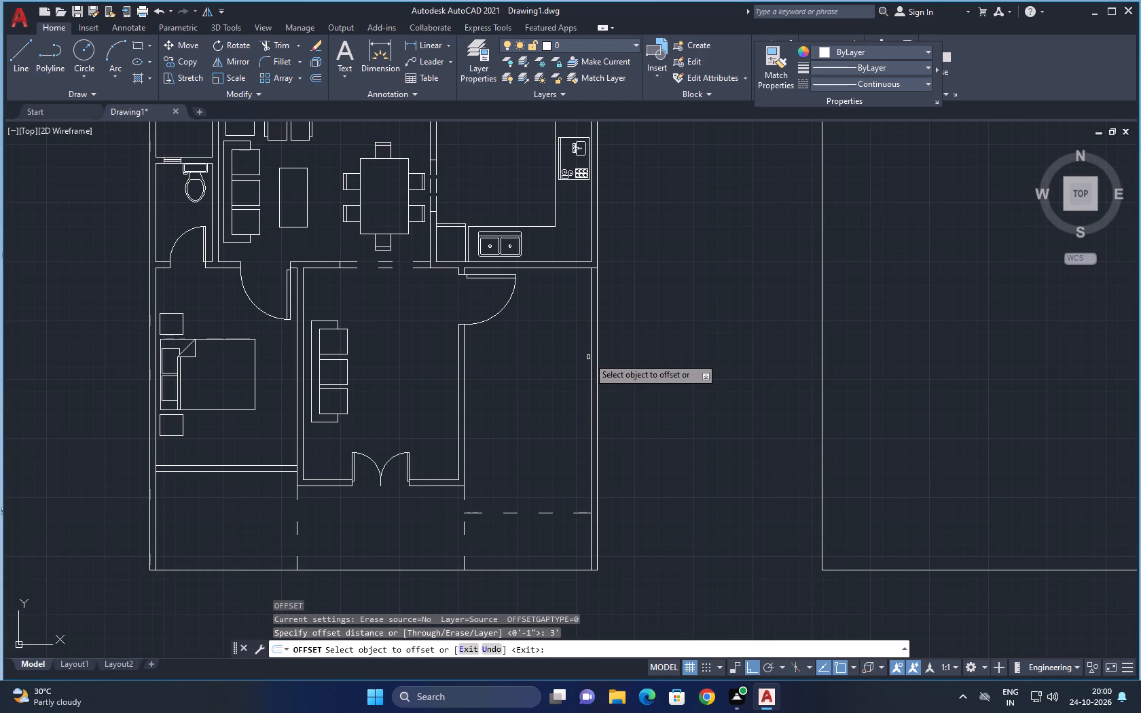
left_click(590, 357)
left_click(545, 359)
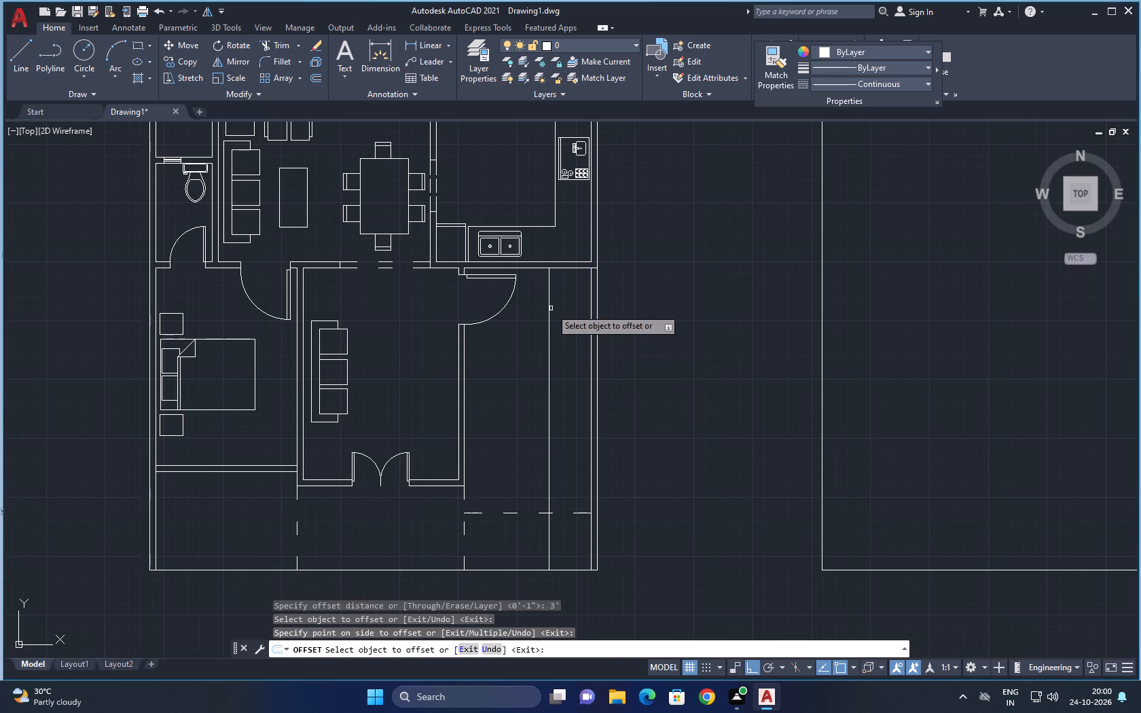
scroll(551, 260, "up", 2)
left_click(558, 278)
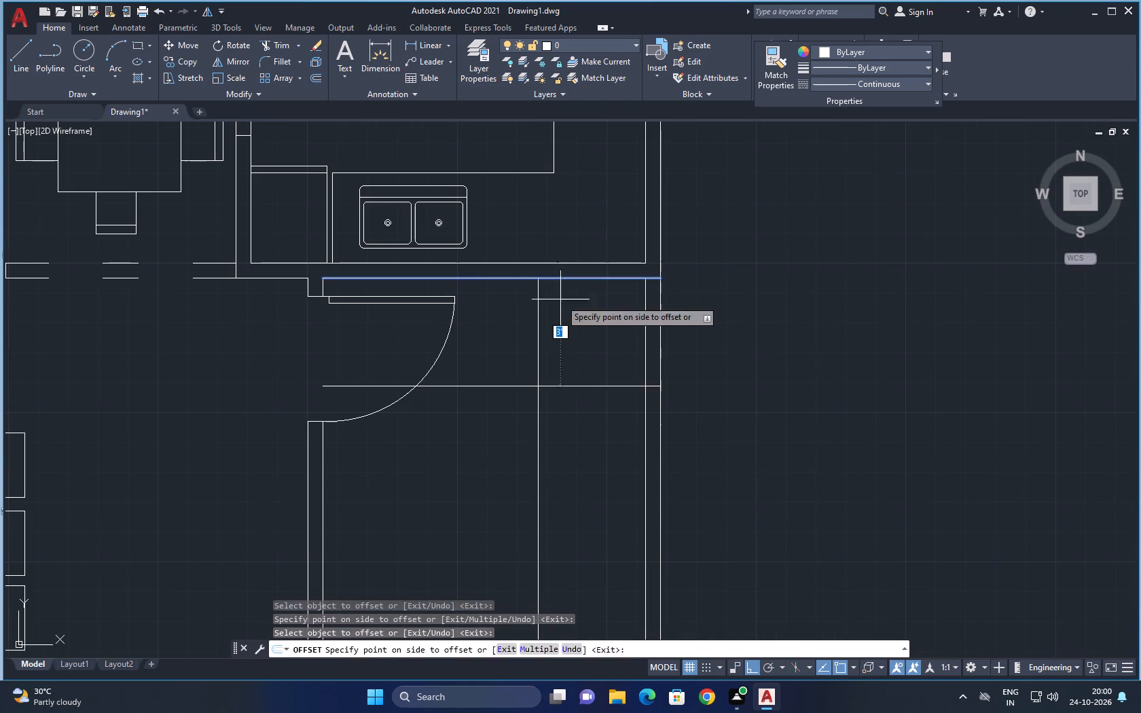
left_click(560, 394)
key("Escape")
Trim the part of the new horizontal line that lies inside the door swing.
type("TR")
key("space")
left_click(484, 391)
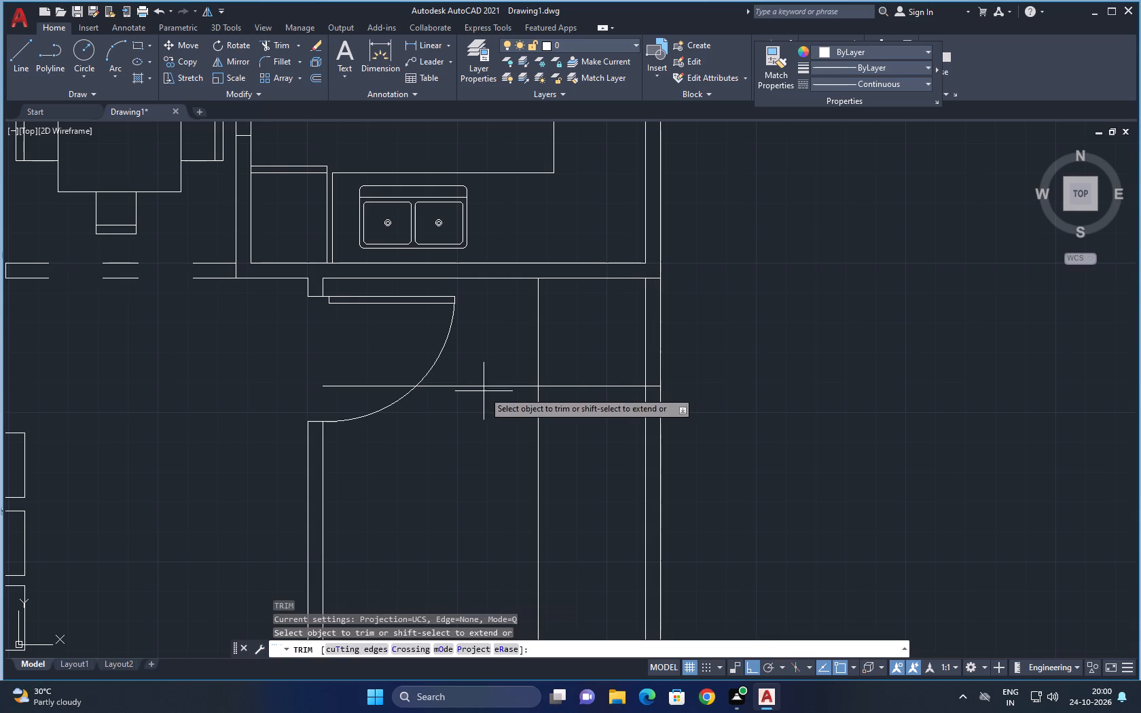
left_click(418, 434)
left_click(369, 388)
left_click(368, 365)
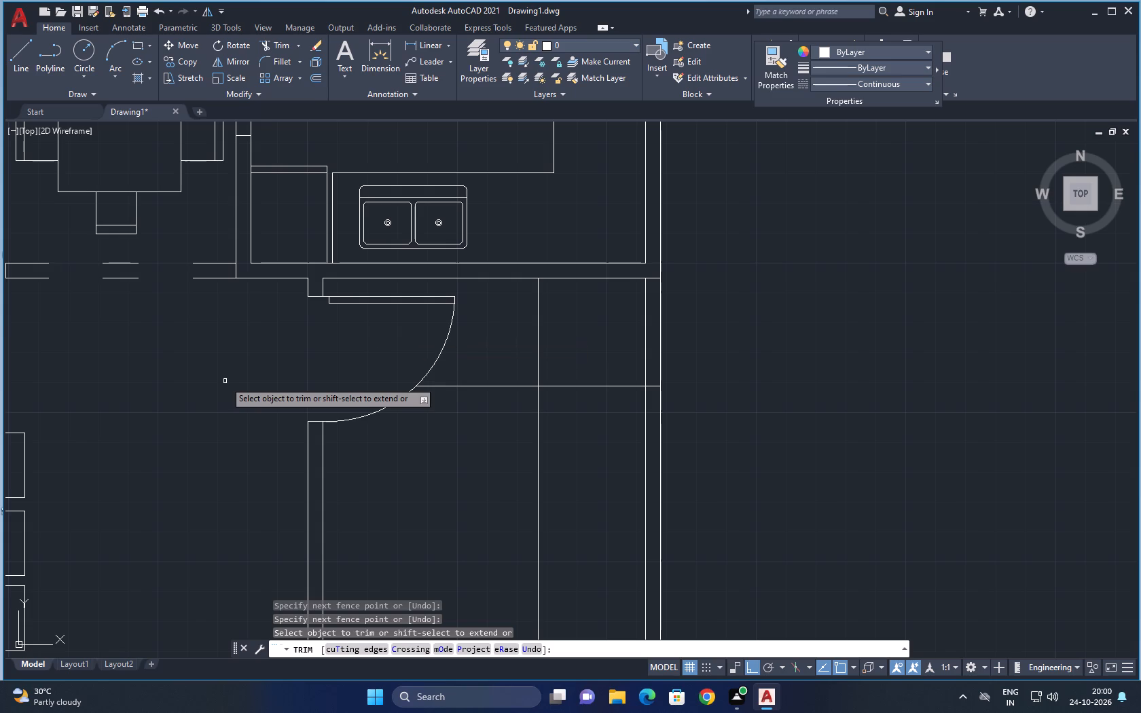
middle_click_drag(443, 453, 394, 450)
scroll(394, 450, "up", 1)
key("Escape")
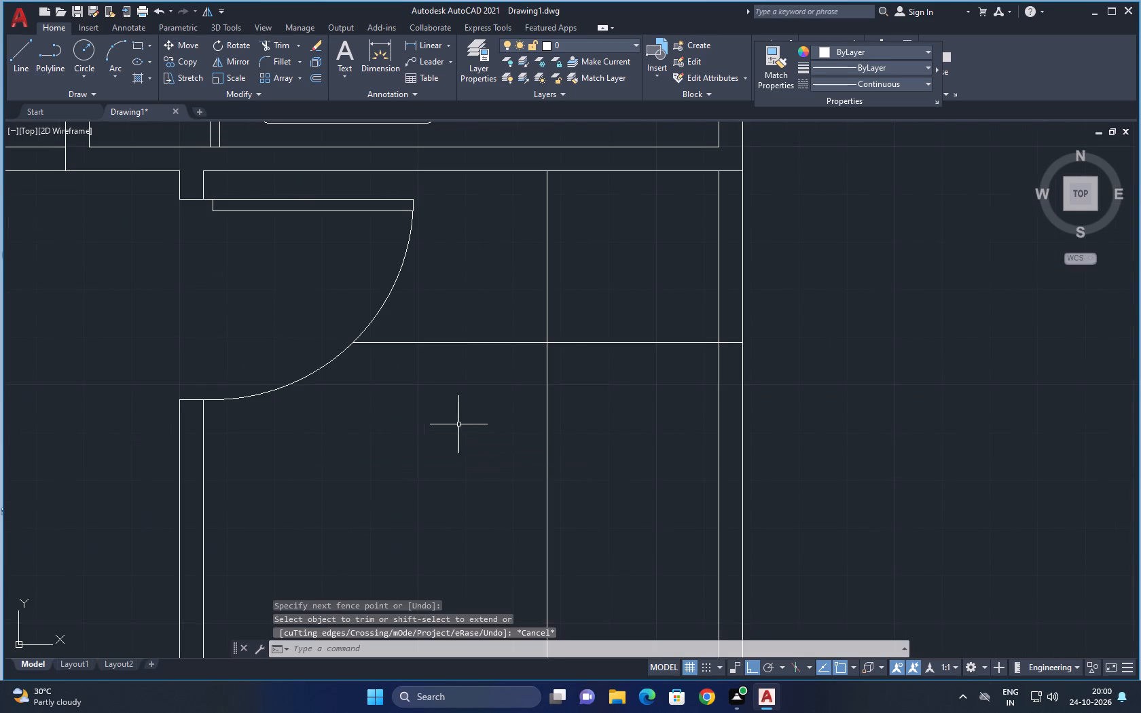
Offset the horizontal landing line south at 1' spacing to make the first two stair tread lines.
middle_click_drag(445, 425, 403, 422)
middle_click_drag(467, 369, 466, 369)
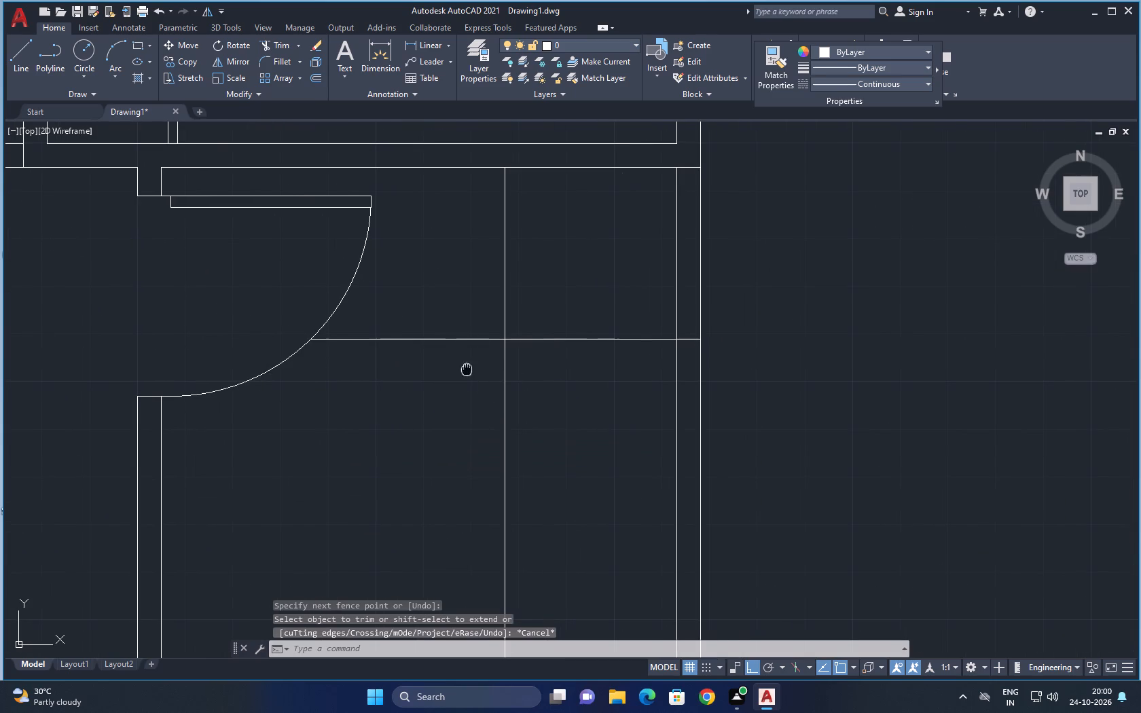
middle_click_drag(466, 369, 423, 376)
type("O")
key("space")
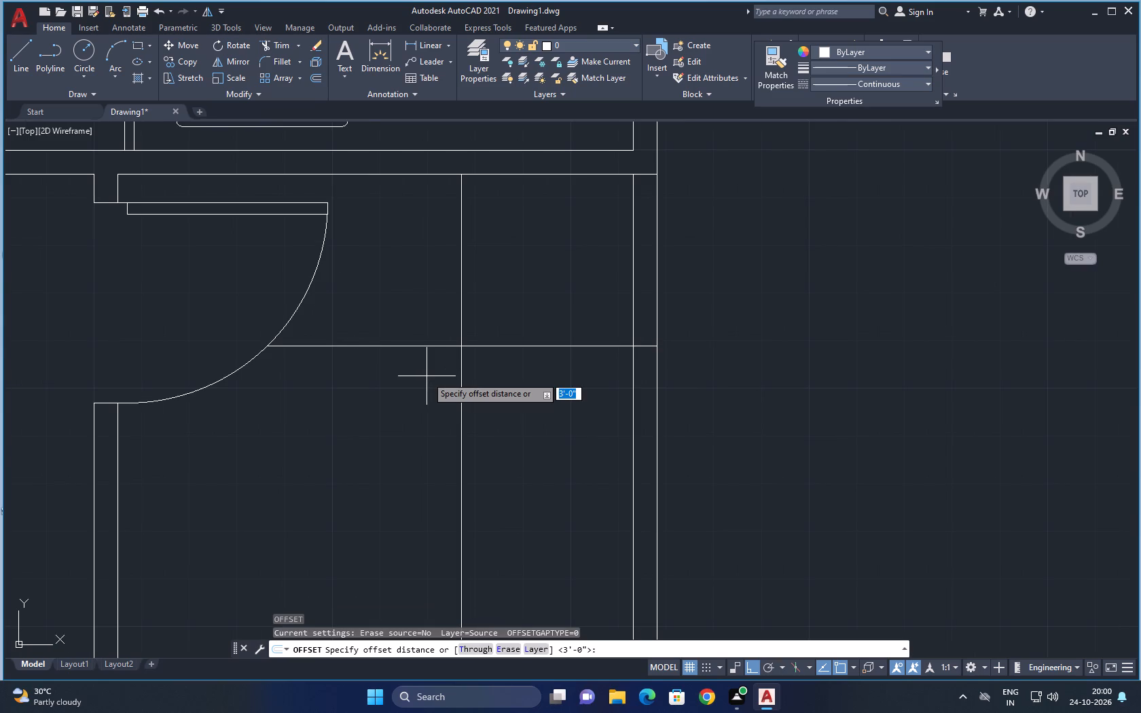
key("1")
key("apostrophe")
key("Return")
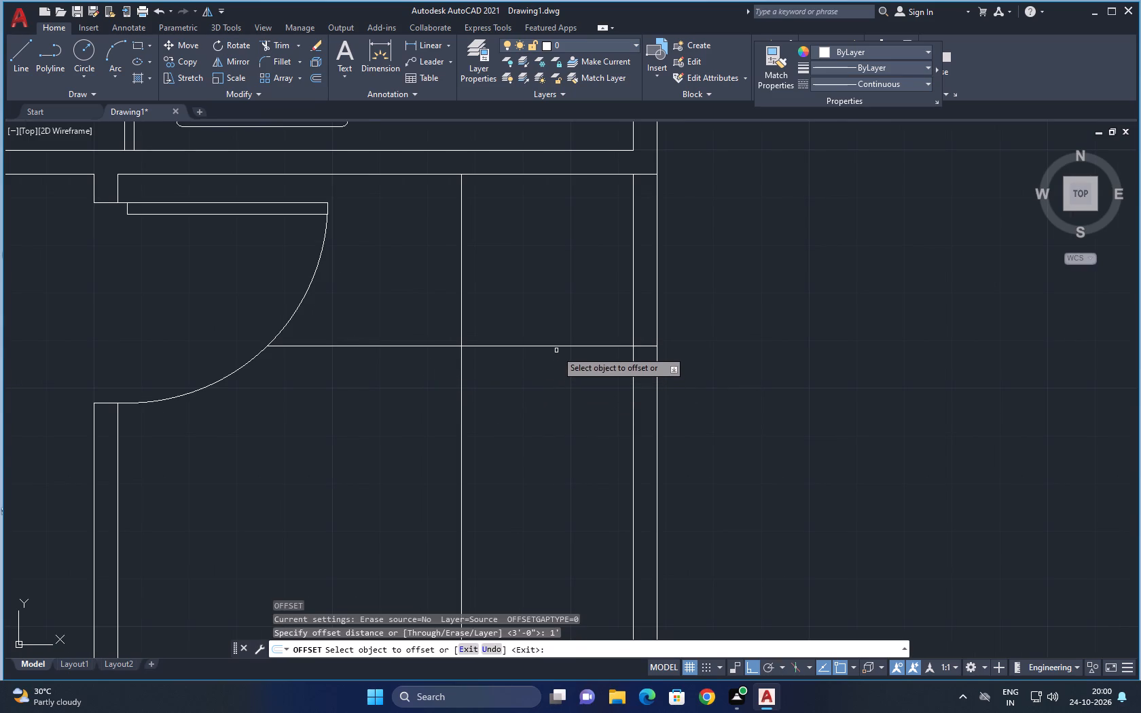
left_click(556, 346)
left_click(578, 397)
left_click(562, 403)
left_click_drag(561, 457, 561, 450)
key("Escape")
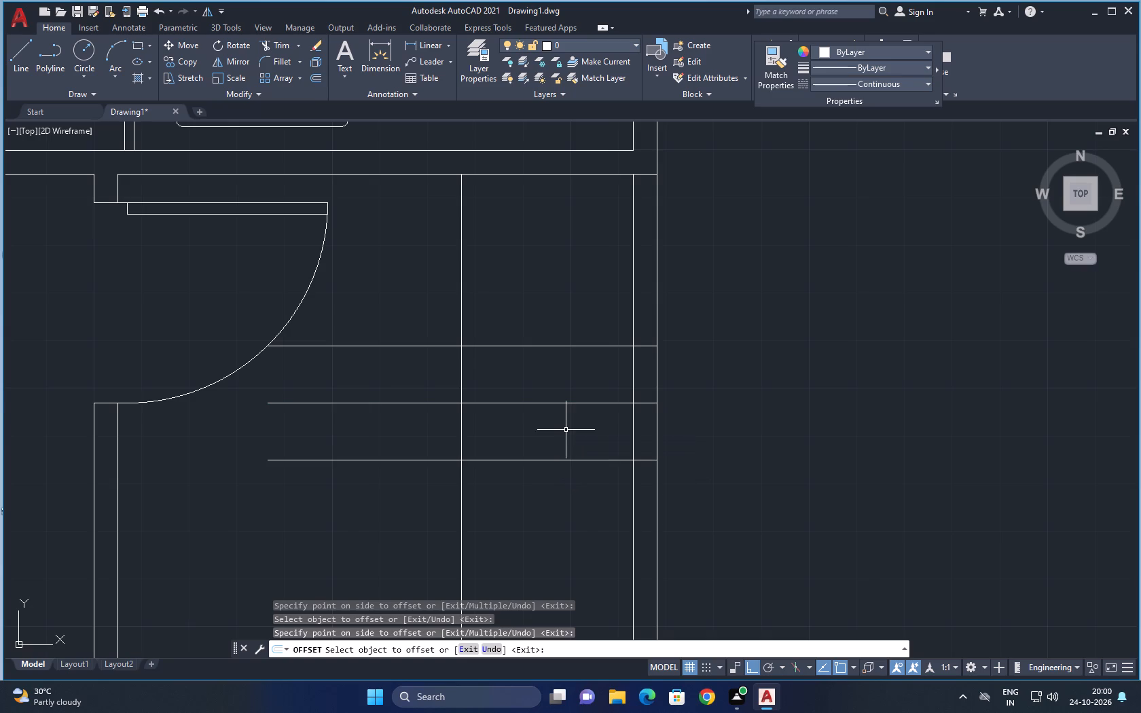
Trim both tread lines where they extend west of the vertical stair line.
type("TR")
key("space")
left_click_drag(382, 462, 380, 469)
left_click(393, 412)
left_click(386, 395)
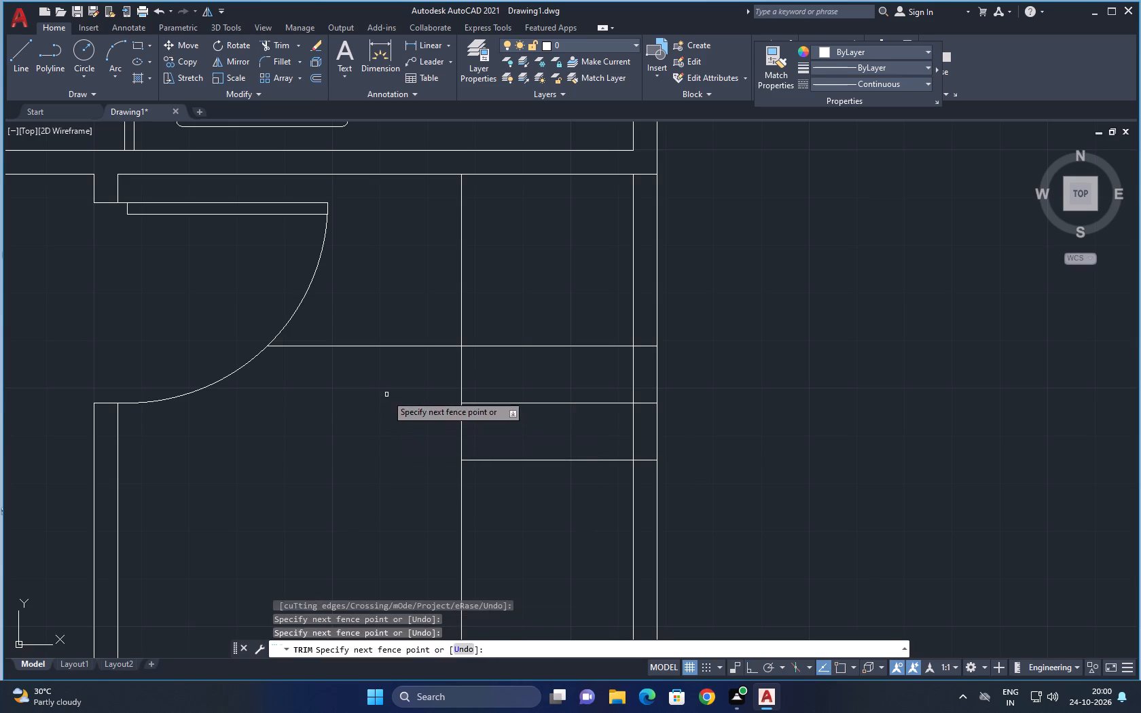
middle_click_drag(417, 452, 350, 432)
key("Escape")
key("space")
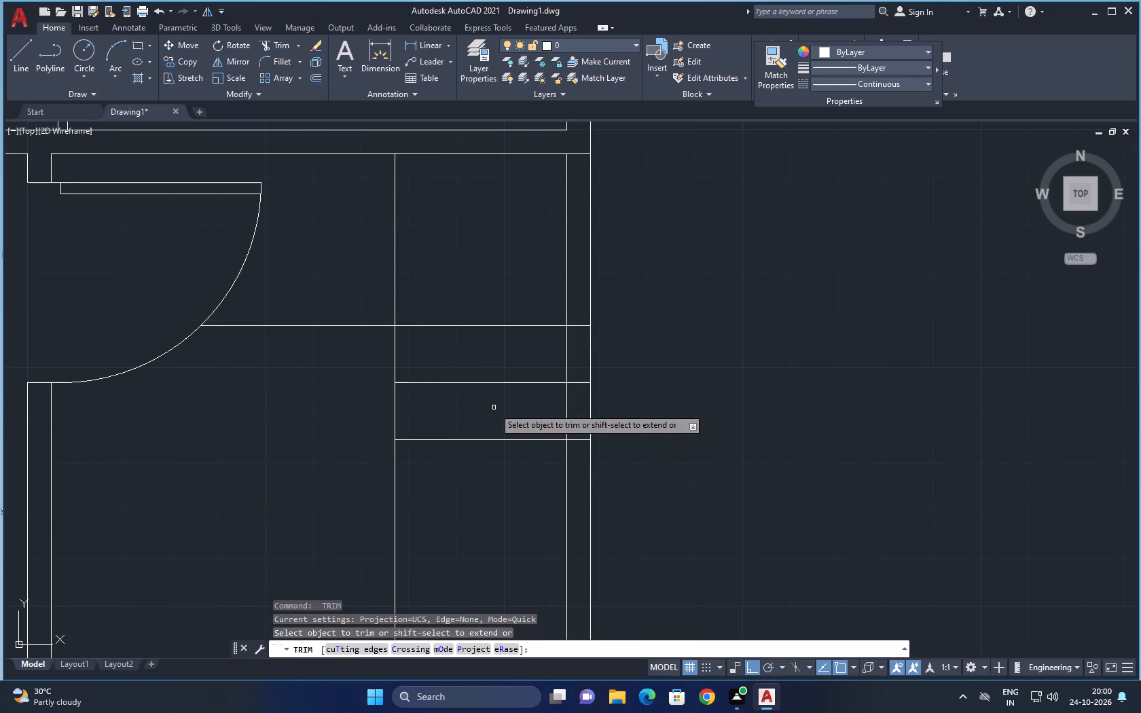
key("Escape")
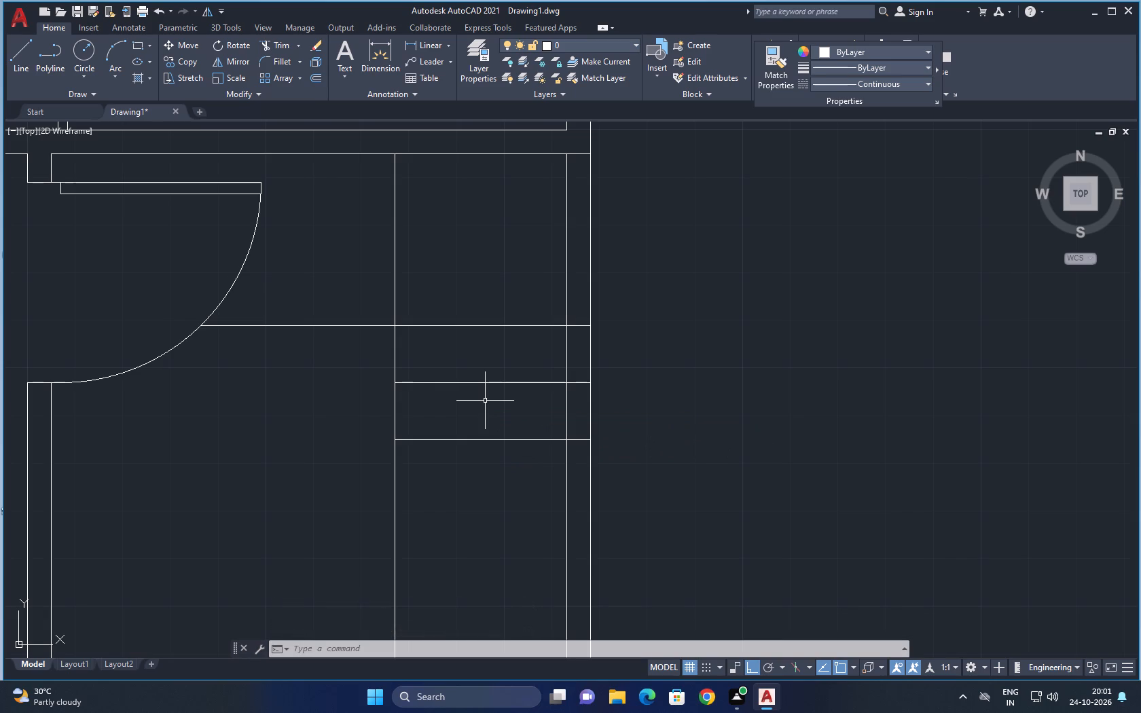
Trim the ends of both tread lines that run through the thickness of the east wall.
type("TR")
key("space")
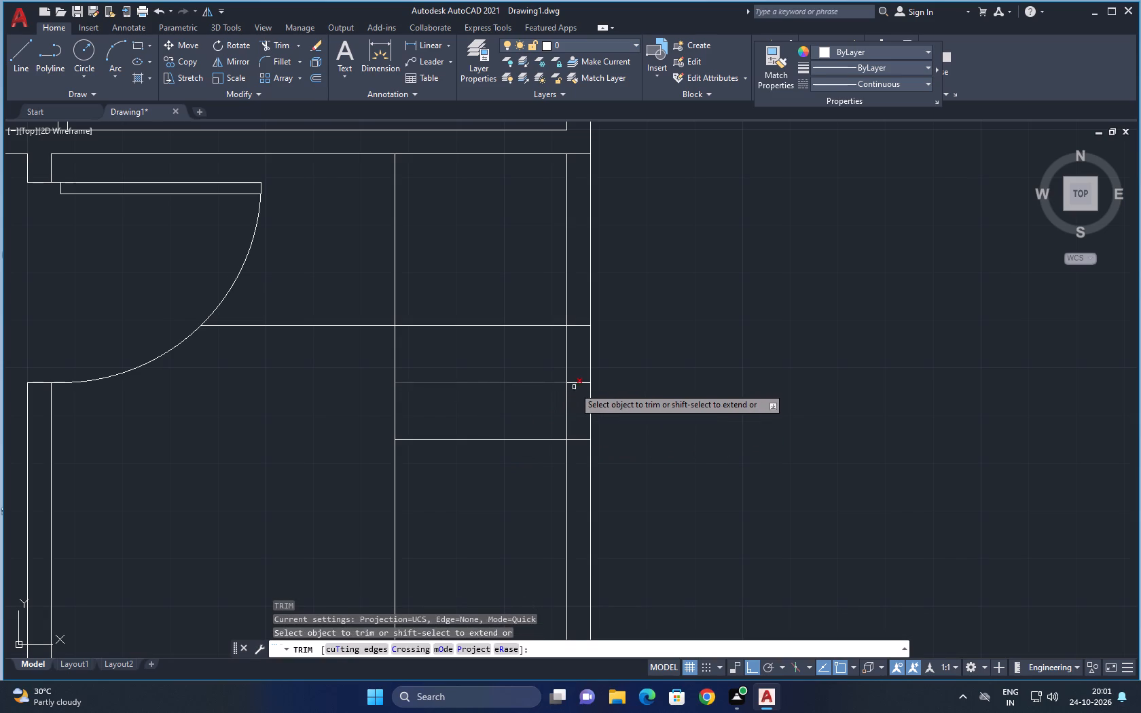
left_click(577, 389)
left_click(577, 369)
left_click(581, 442)
key("Escape")
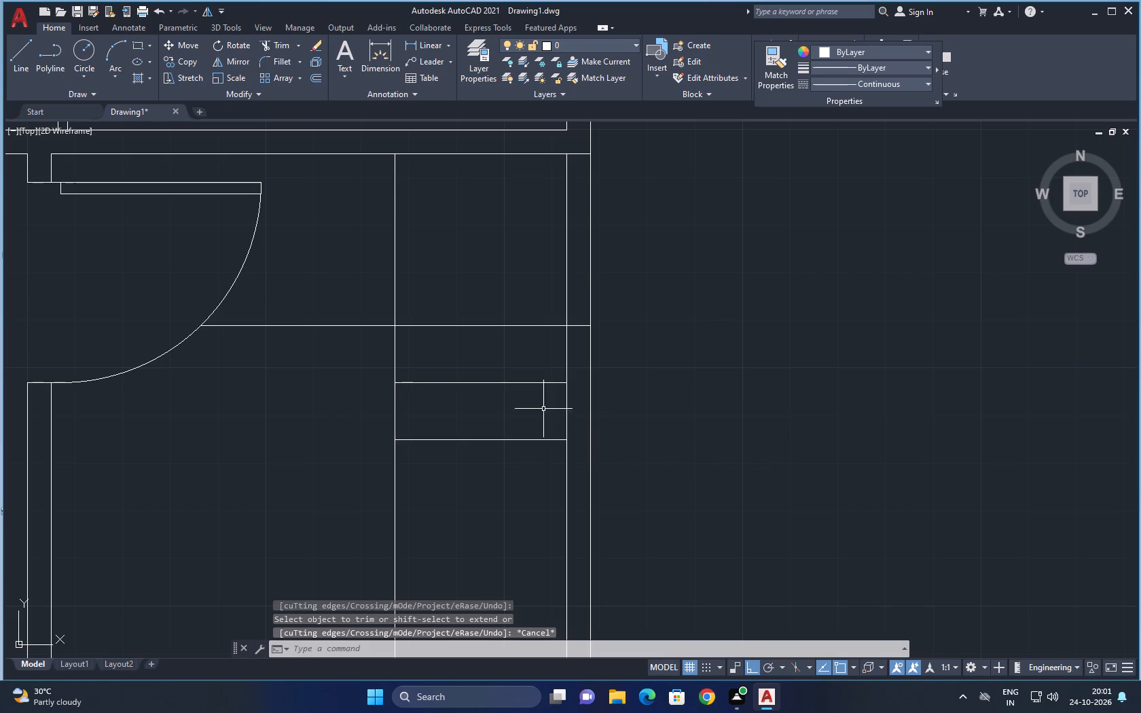
Offset the lowest tread line south at 1' spacing to add four more stair treads.
type("O")
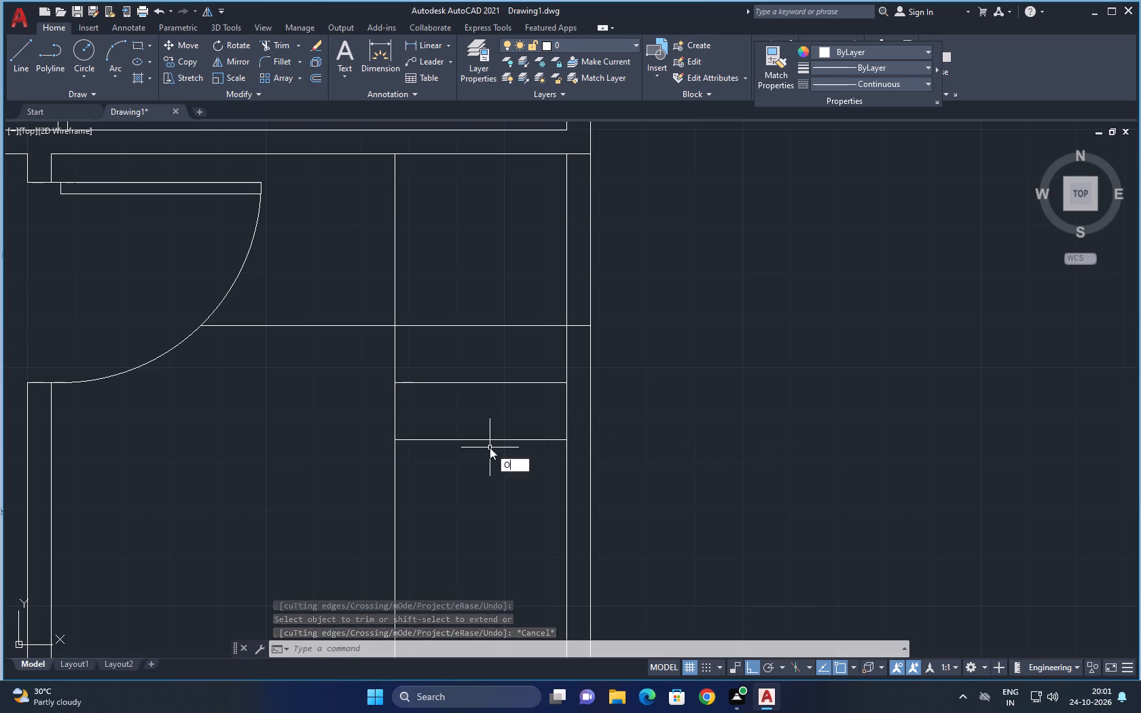
key("space")
key("space")
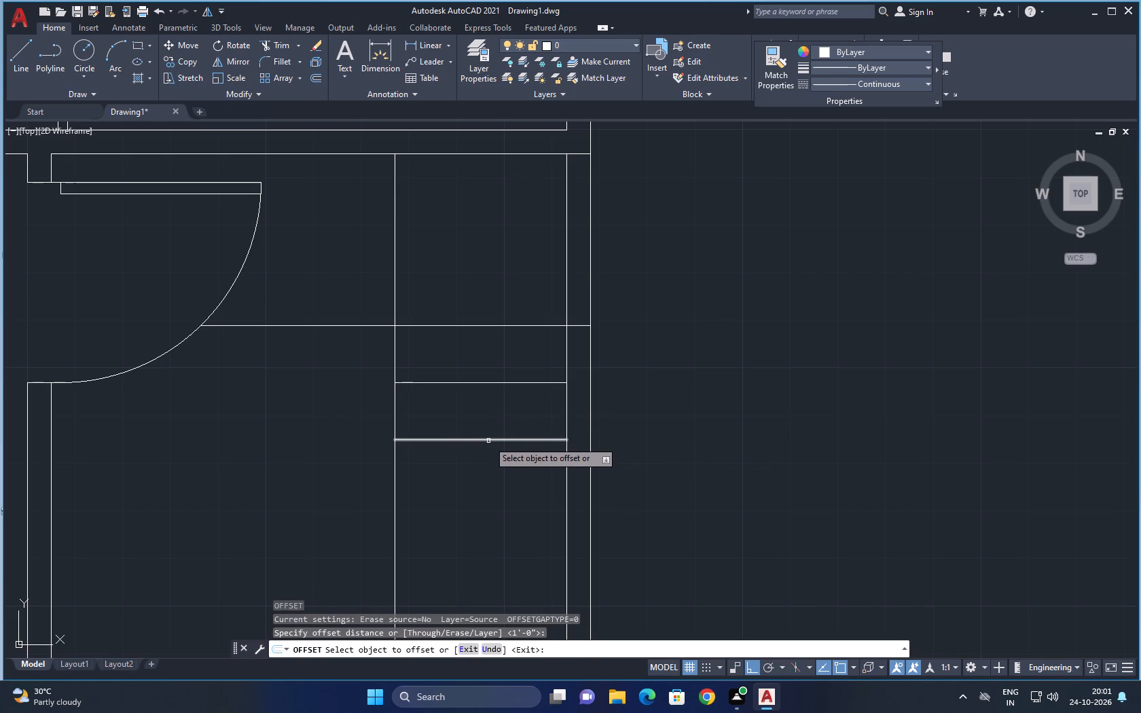
left_click(488, 441)
left_click(493, 479)
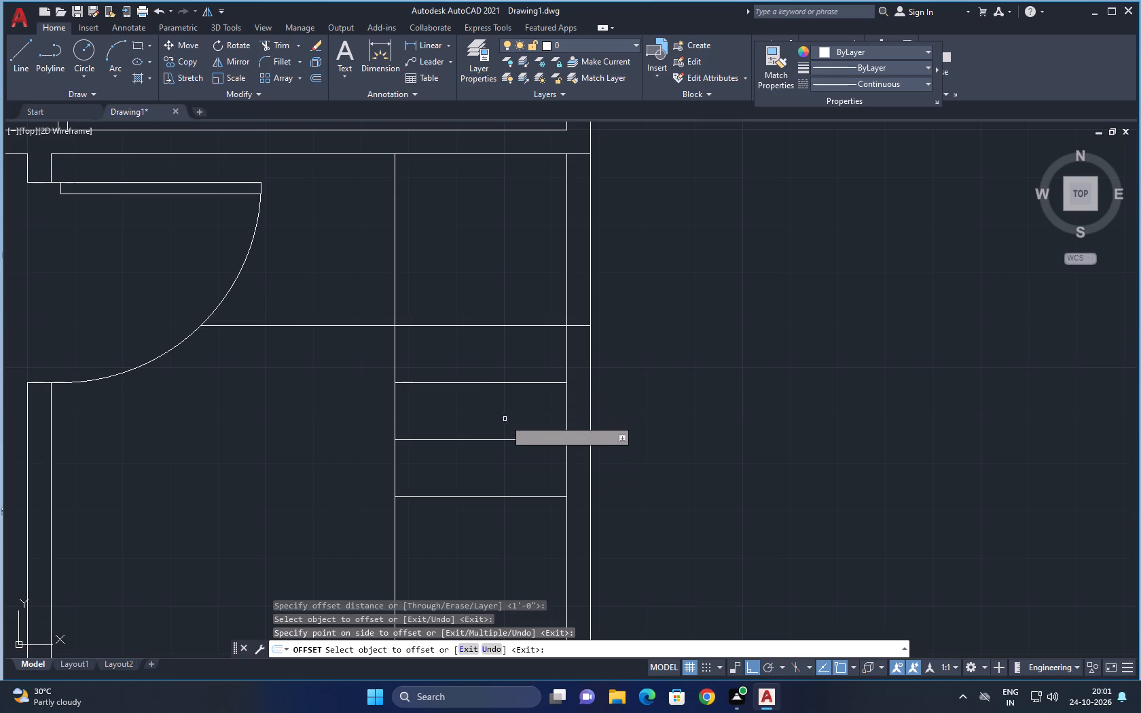
left_click(506, 498)
left_click(507, 512)
middle_click_drag(515, 523, 507, 405)
scroll(511, 511, "down", 1)
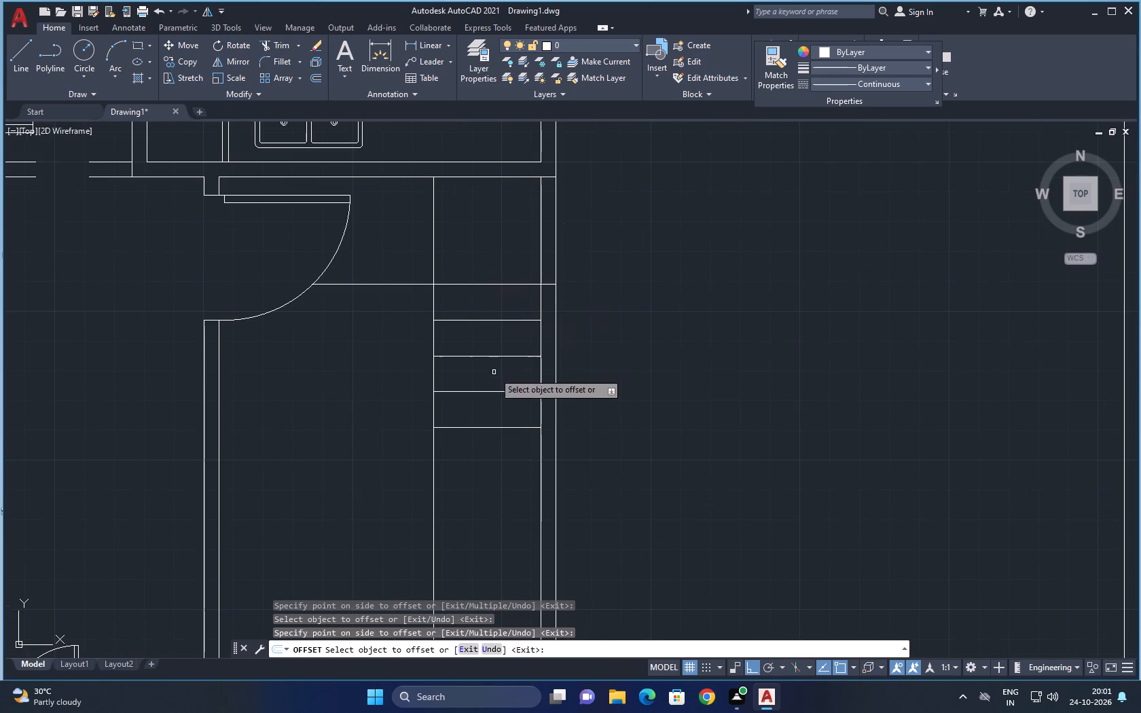
left_click(502, 428)
left_click(505, 469)
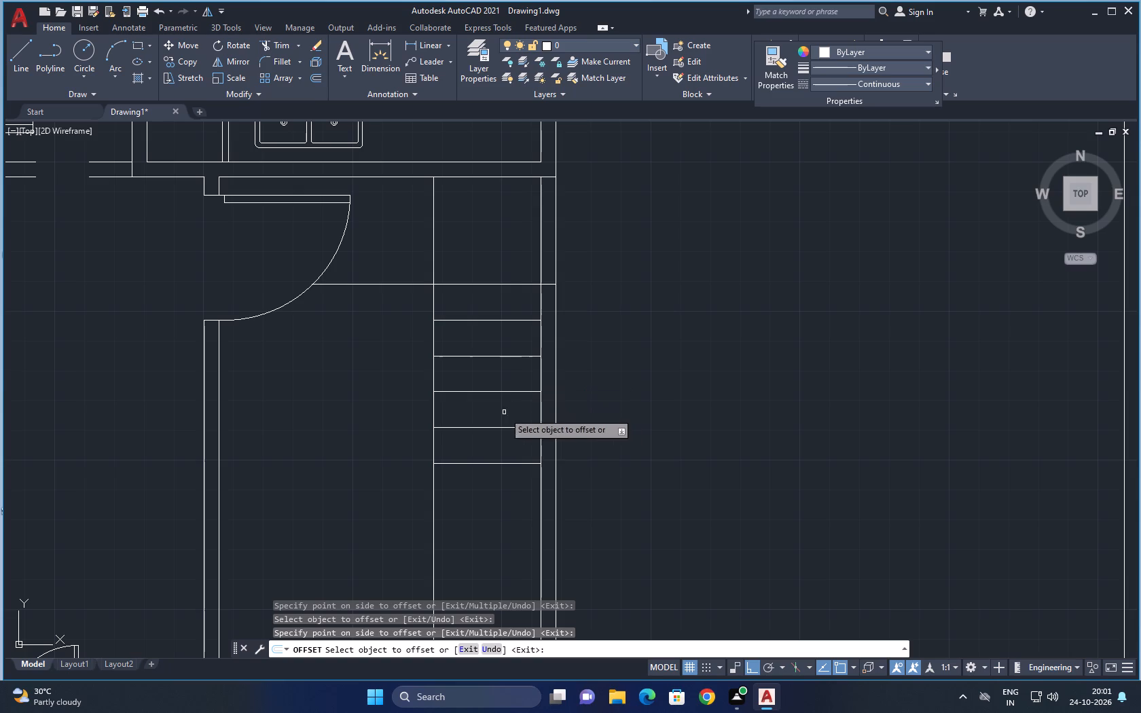
left_click(503, 465)
left_click(515, 499)
middle_click_drag(512, 538, 512, 527)
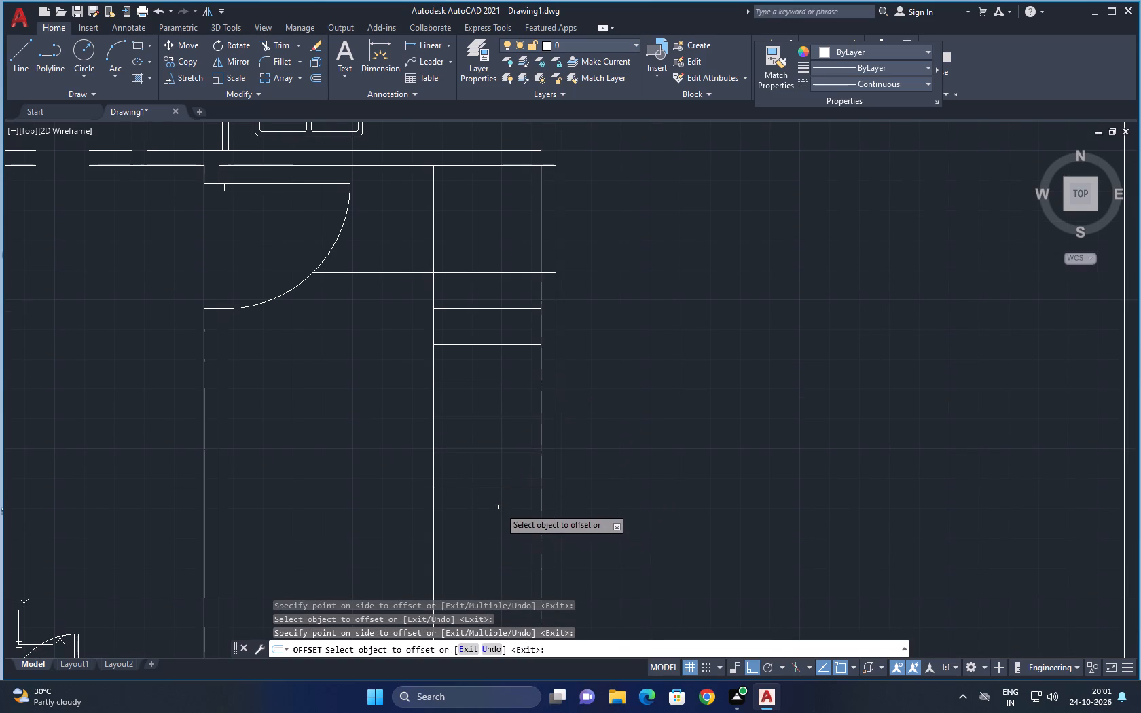
key("Escape")
Trim the stair's vertical west line below the lowest tread.
type("TR")
key("space")
left_click(456, 519)
left_click(424, 516)
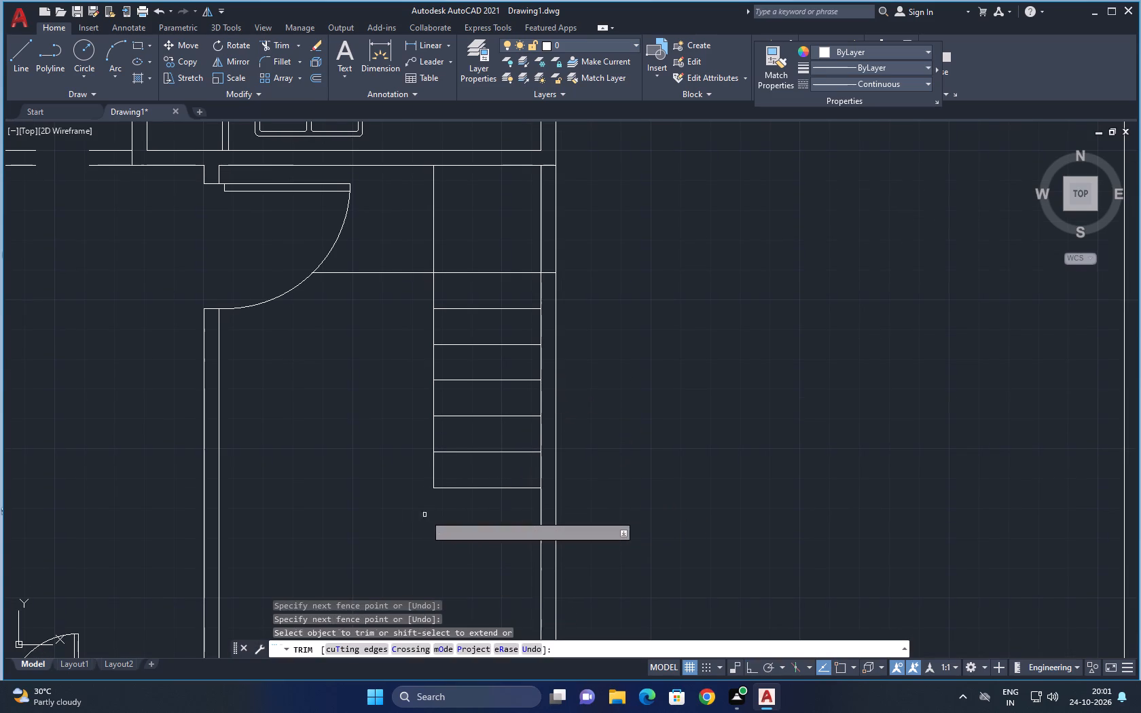
middle_click_drag(349, 343, 367, 408)
key("Escape")
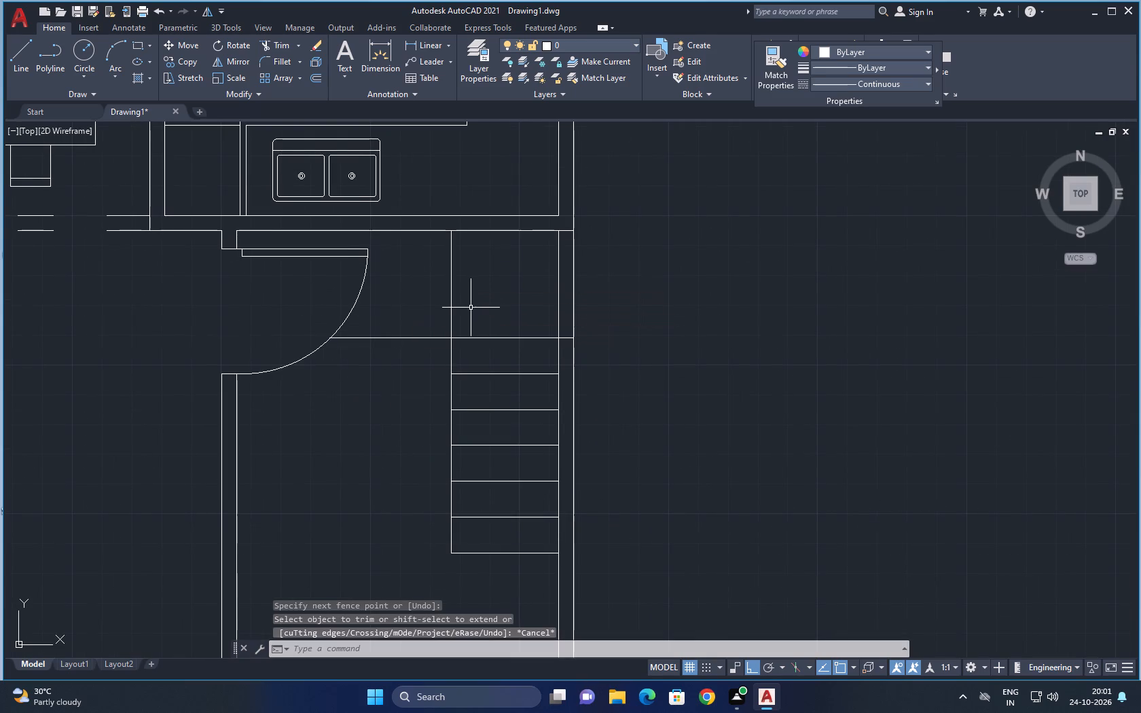
Offset the stair's vertical west line westward at 1' spacing to add three lines for the upper flight.
key("o")
key("space")
key("space")
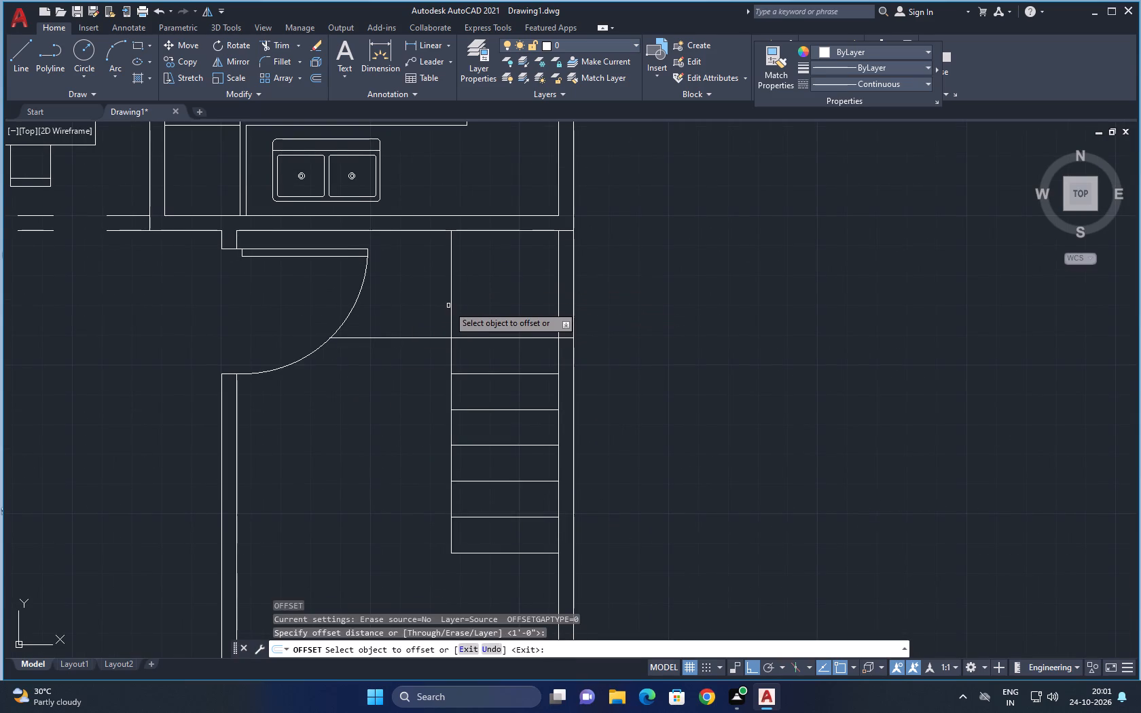
left_click(451, 301)
left_click(412, 301)
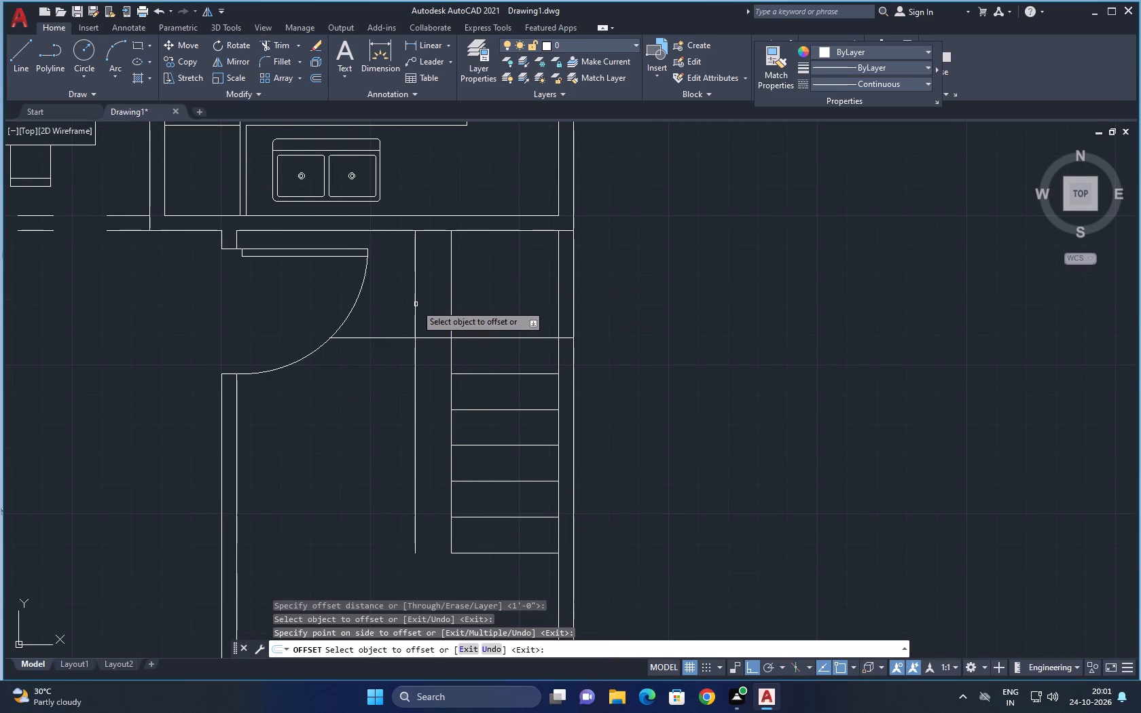
left_click(416, 303)
left_click(386, 301)
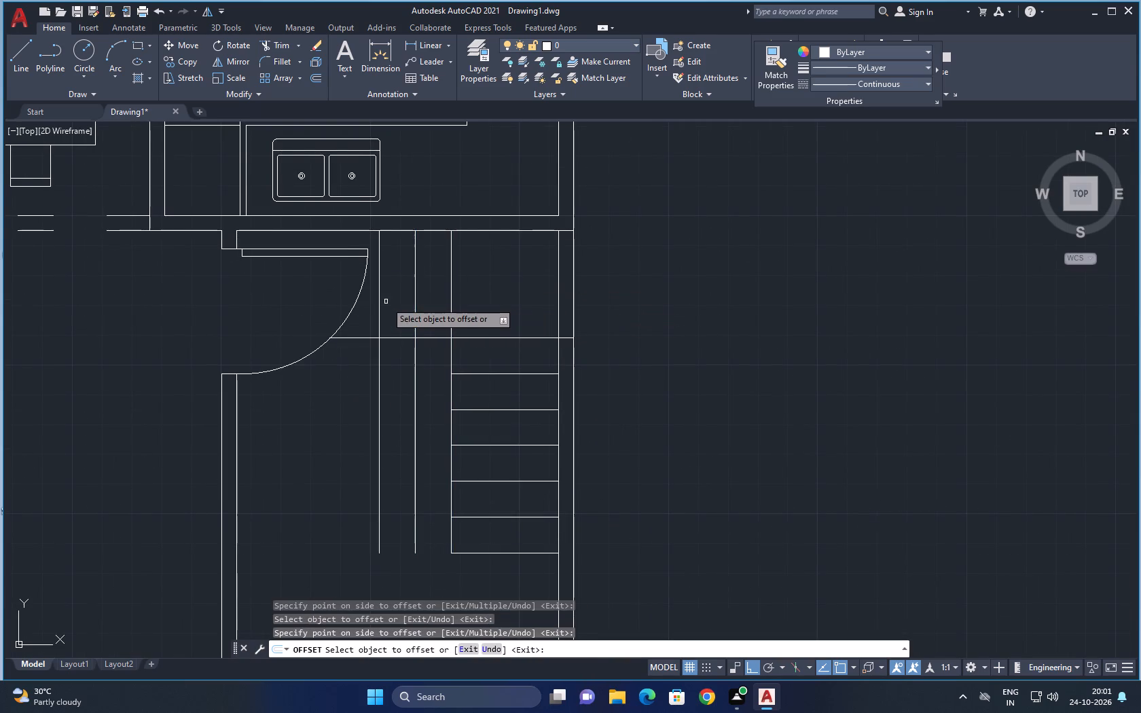
scroll(361, 266, "up", 1)
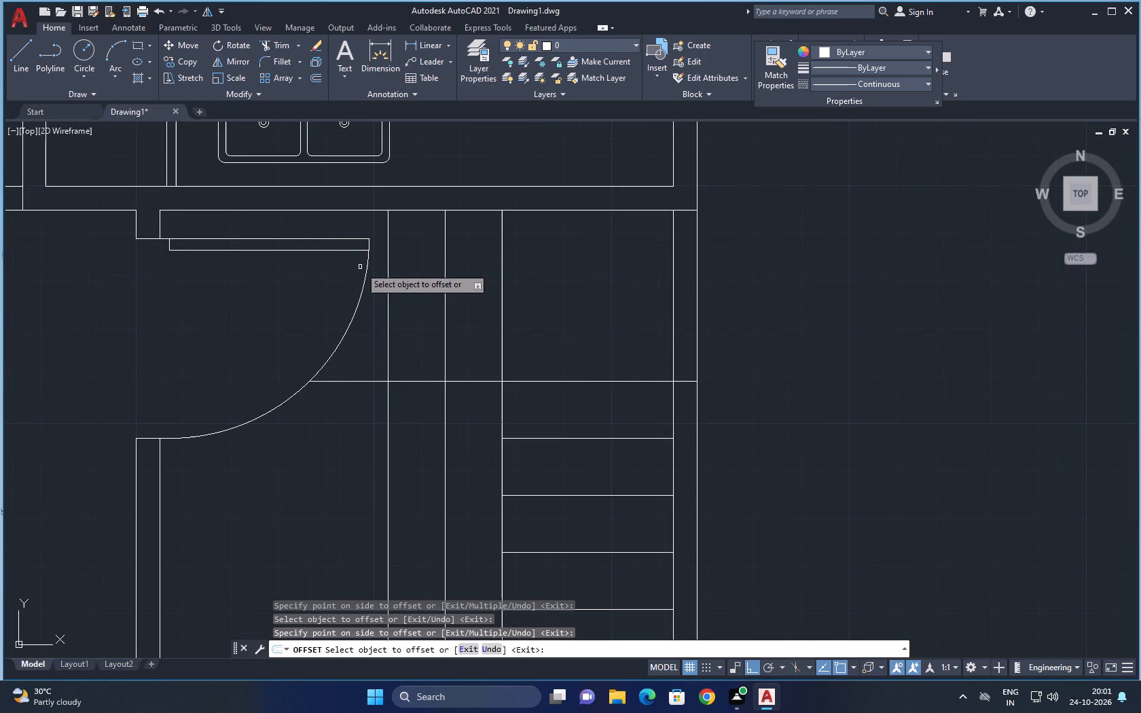
left_click(388, 299)
left_click(326, 287)
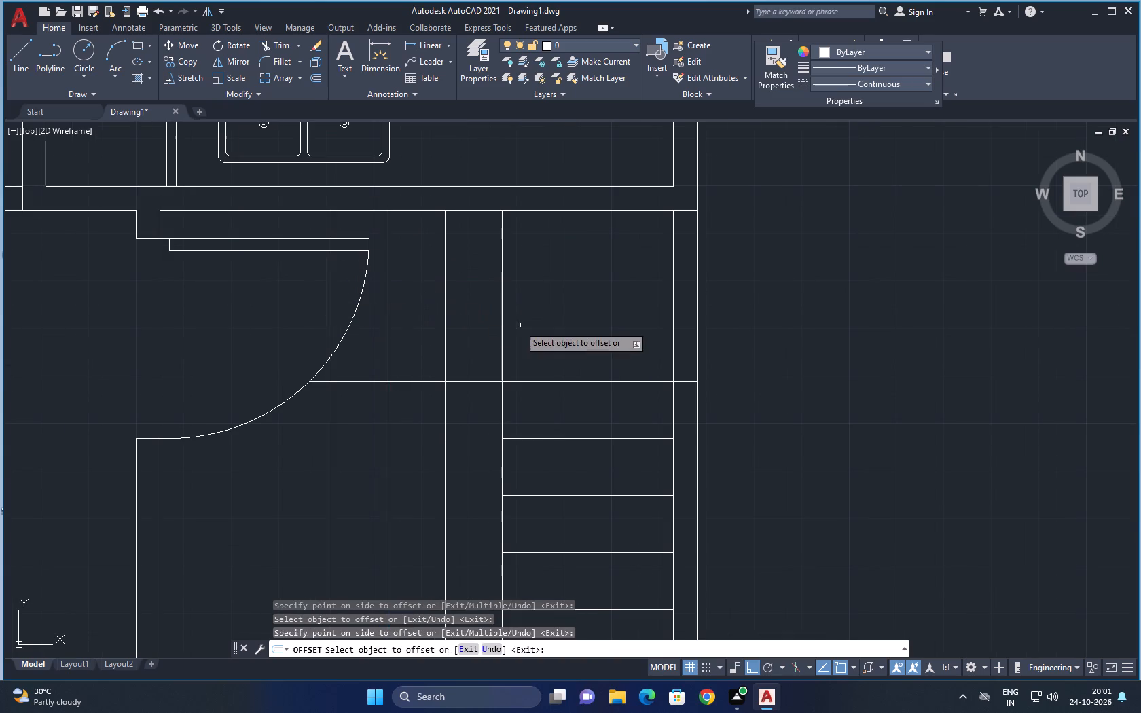
key("Escape")
Trim the three new vertical tread lines below the horizontal landing line.
type("TR")
key("space")
left_click(470, 433)
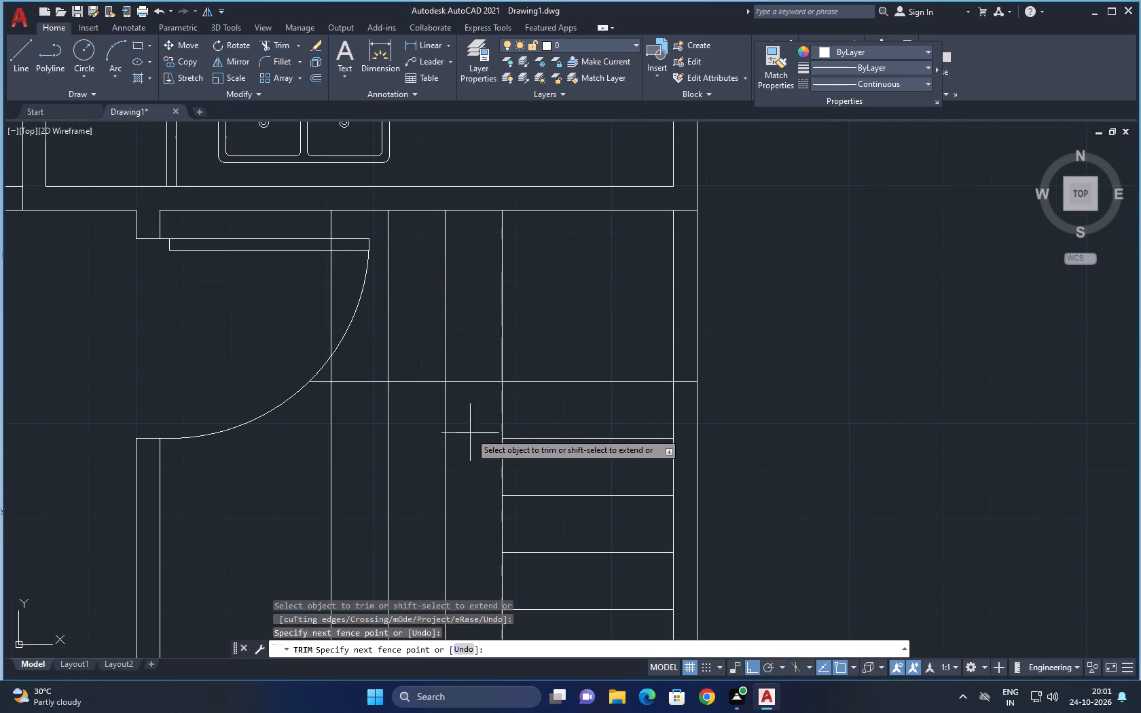
left_click_drag(293, 437, 297, 451)
key("Escape")
middle_click_drag(375, 333, 414, 403)
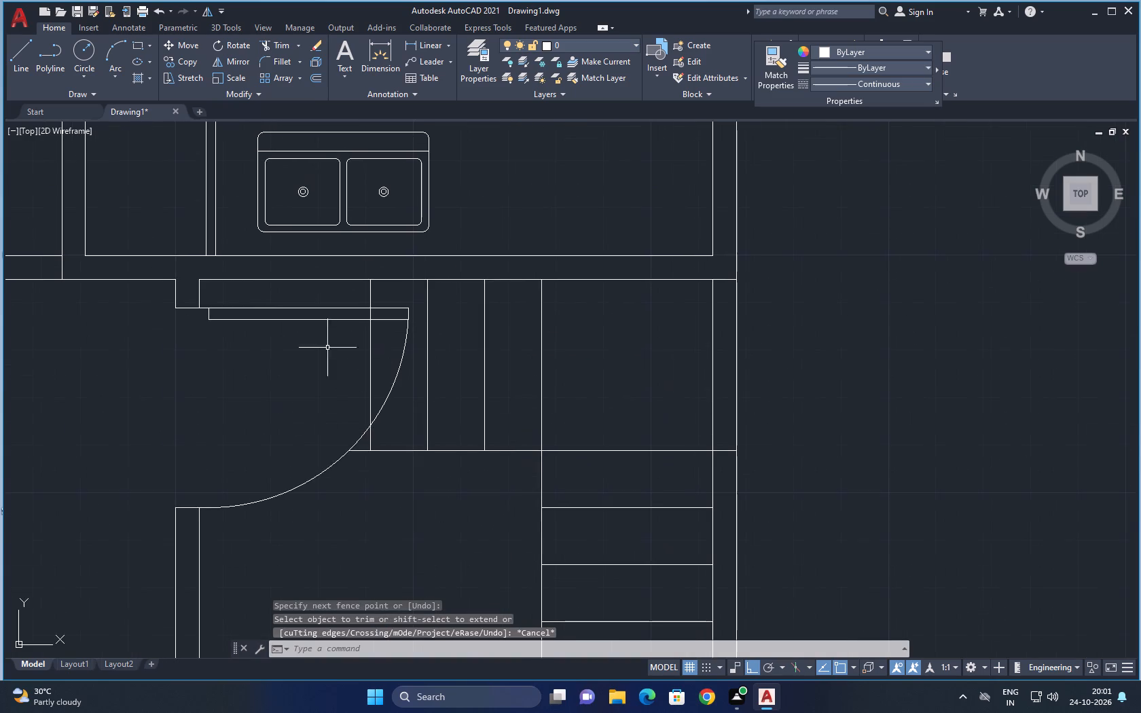
left_click(276, 328)
key("Escape")
scroll(348, 382, "down", 1)
middle_click_drag(471, 436, 416, 382)
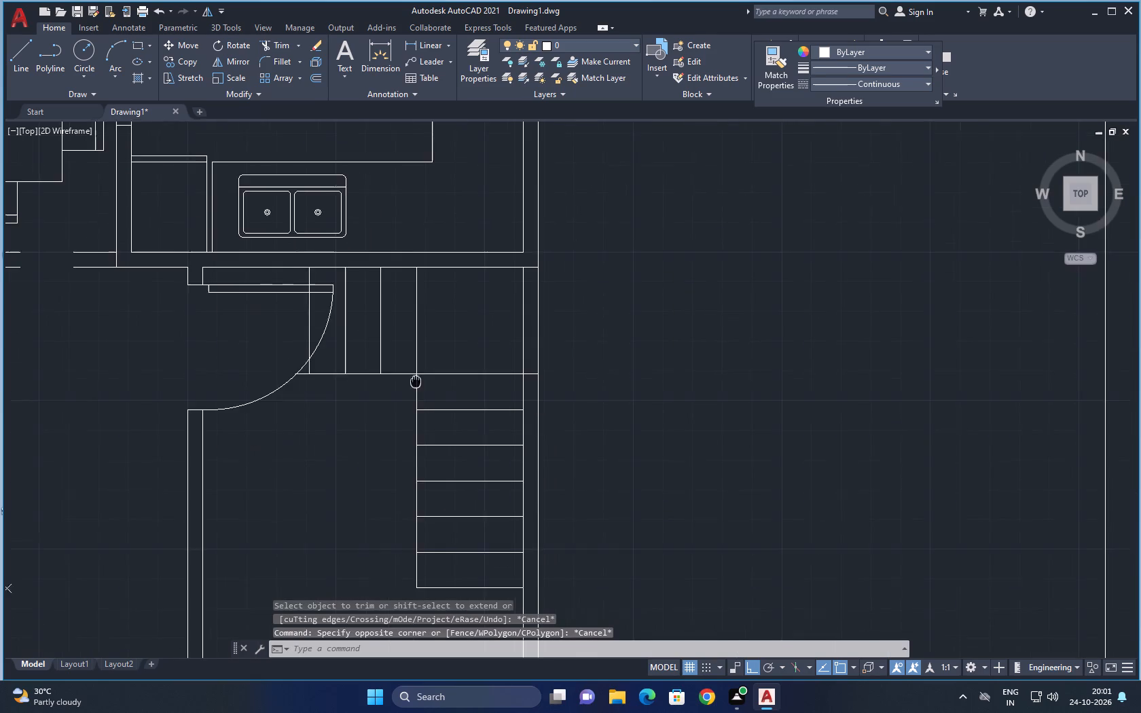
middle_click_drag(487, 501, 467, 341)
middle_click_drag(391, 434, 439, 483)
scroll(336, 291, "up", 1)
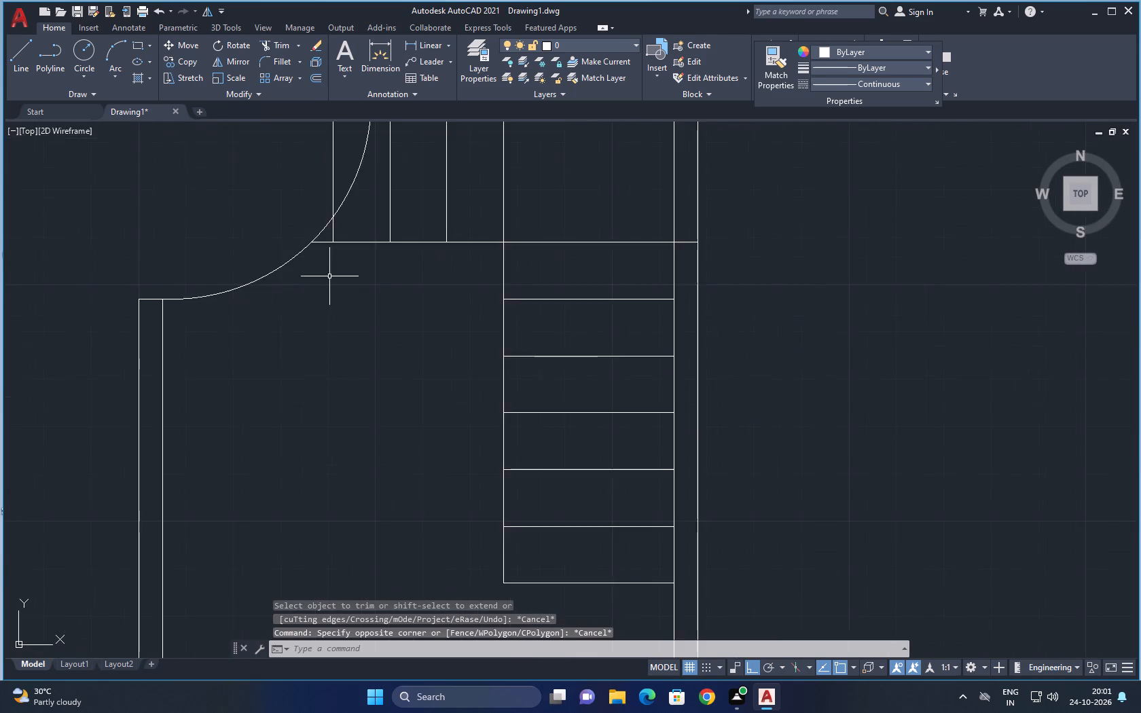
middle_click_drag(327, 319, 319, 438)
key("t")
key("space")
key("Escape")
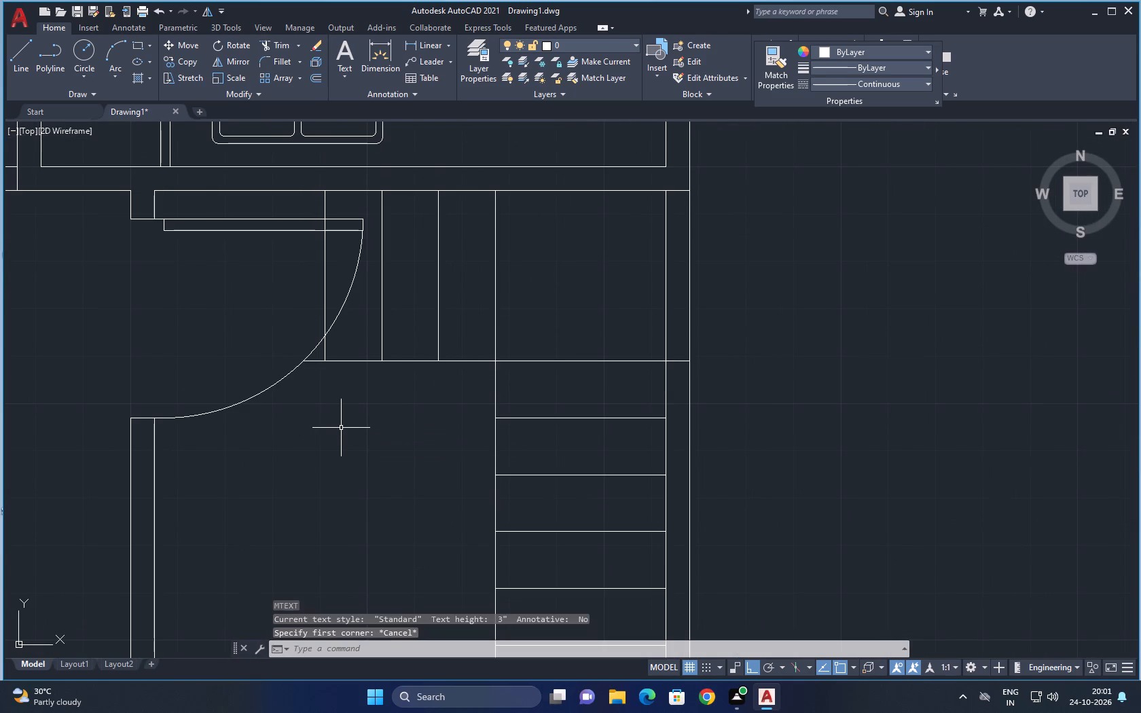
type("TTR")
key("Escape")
Trim the short end of the stair's horizontal landing line that projects west of the westernmost vertical tread line, beside the door swing.
type("TR")
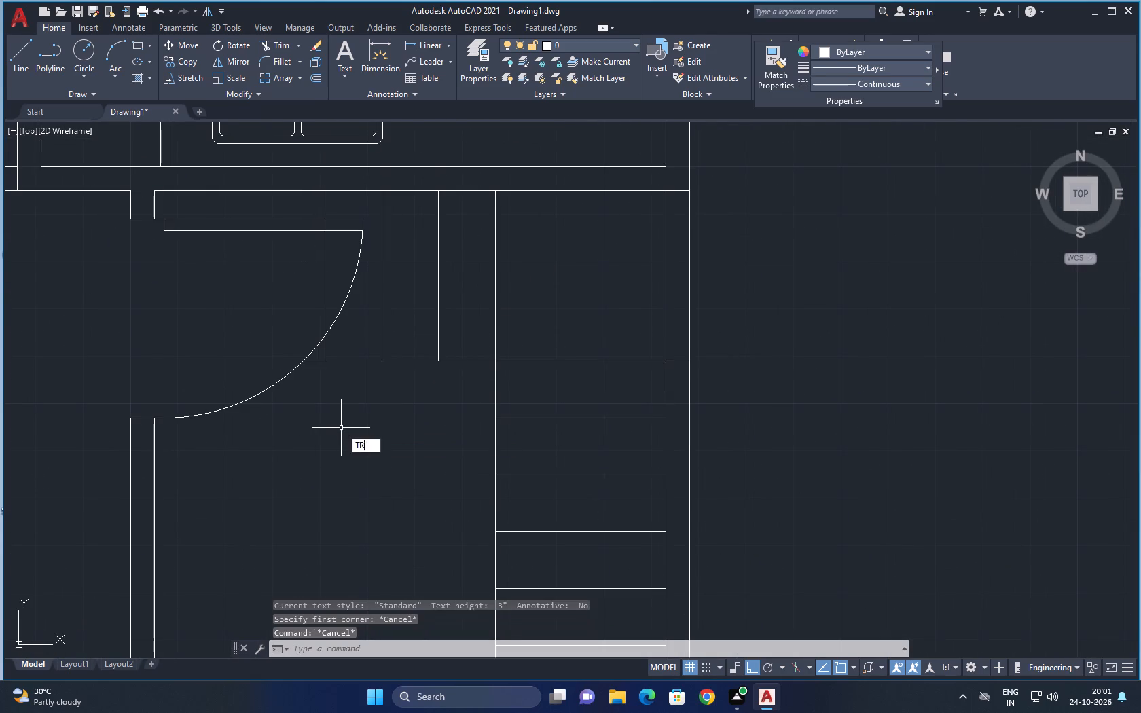
key("space")
left_click(321, 359)
left_click(311, 381)
key("Escape")
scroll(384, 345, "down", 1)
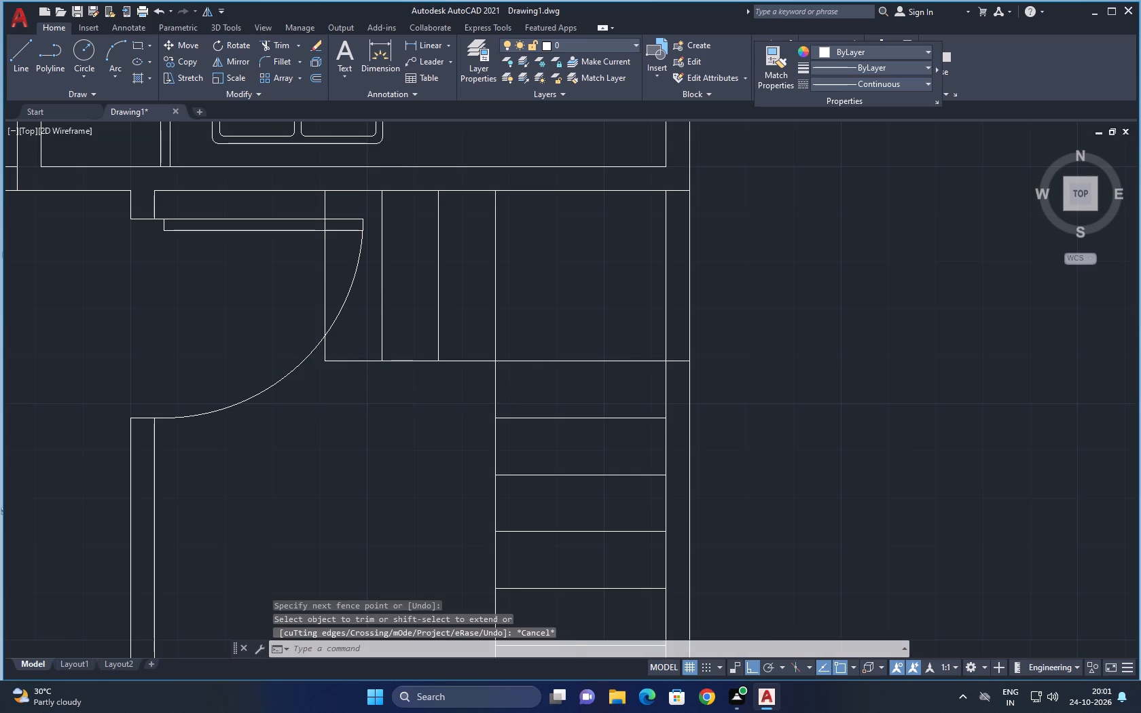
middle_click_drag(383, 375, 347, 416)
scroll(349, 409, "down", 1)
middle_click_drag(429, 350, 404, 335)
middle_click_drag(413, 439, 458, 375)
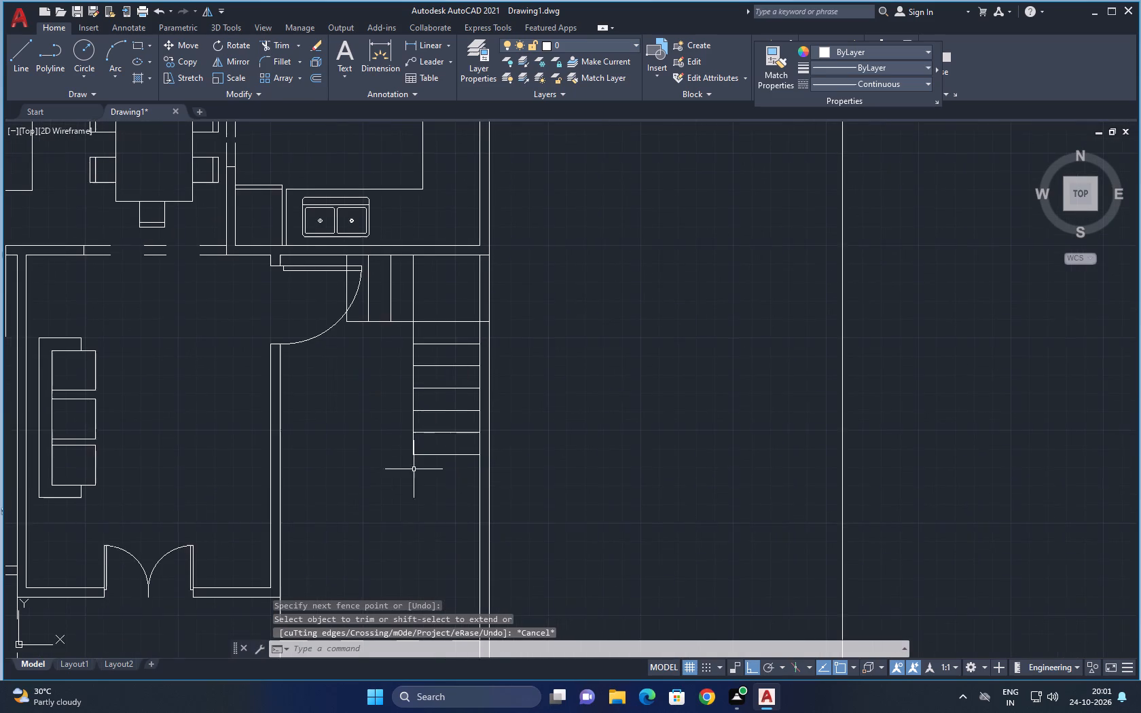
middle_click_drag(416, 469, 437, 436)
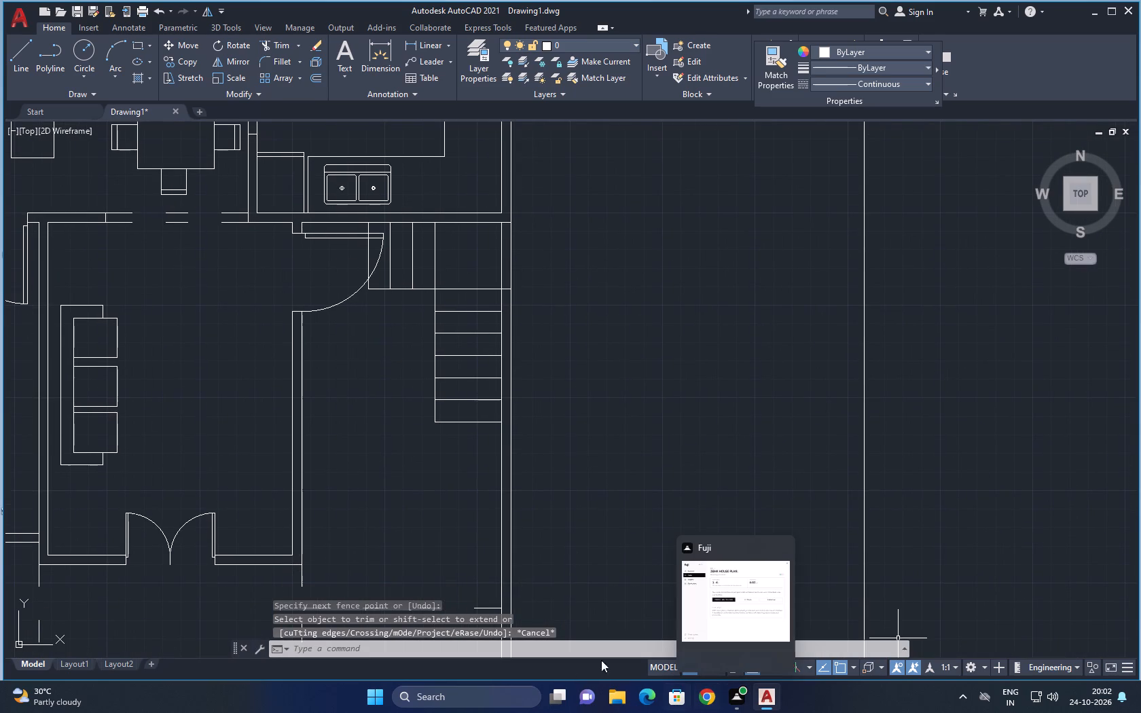
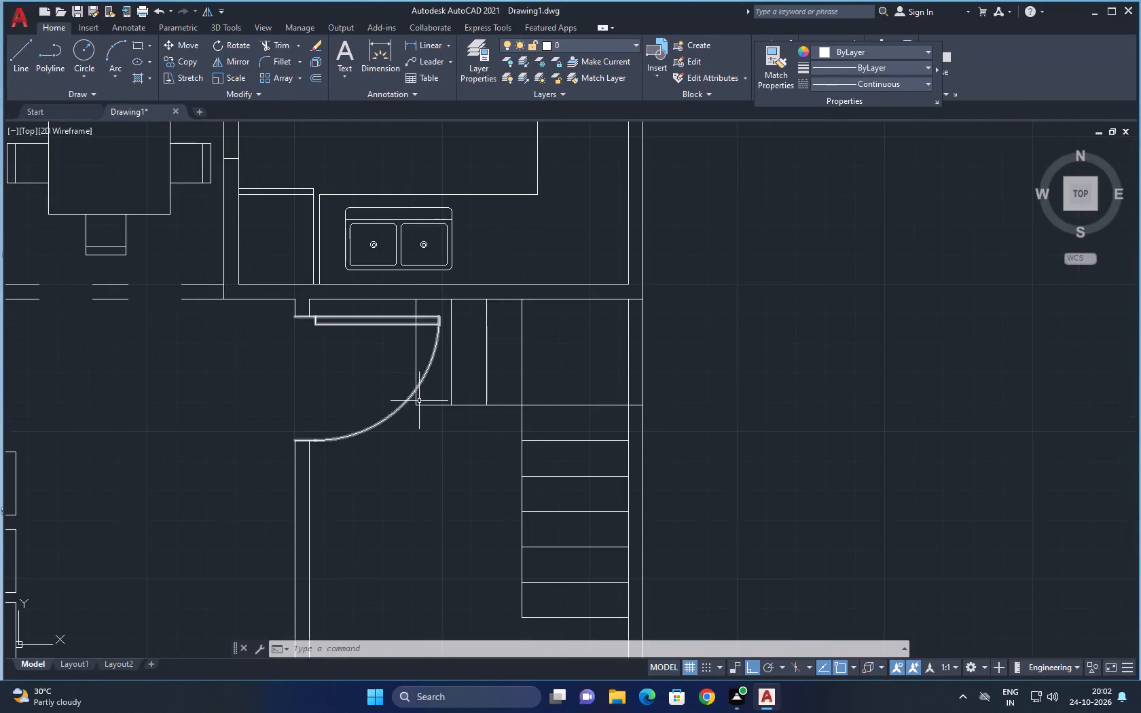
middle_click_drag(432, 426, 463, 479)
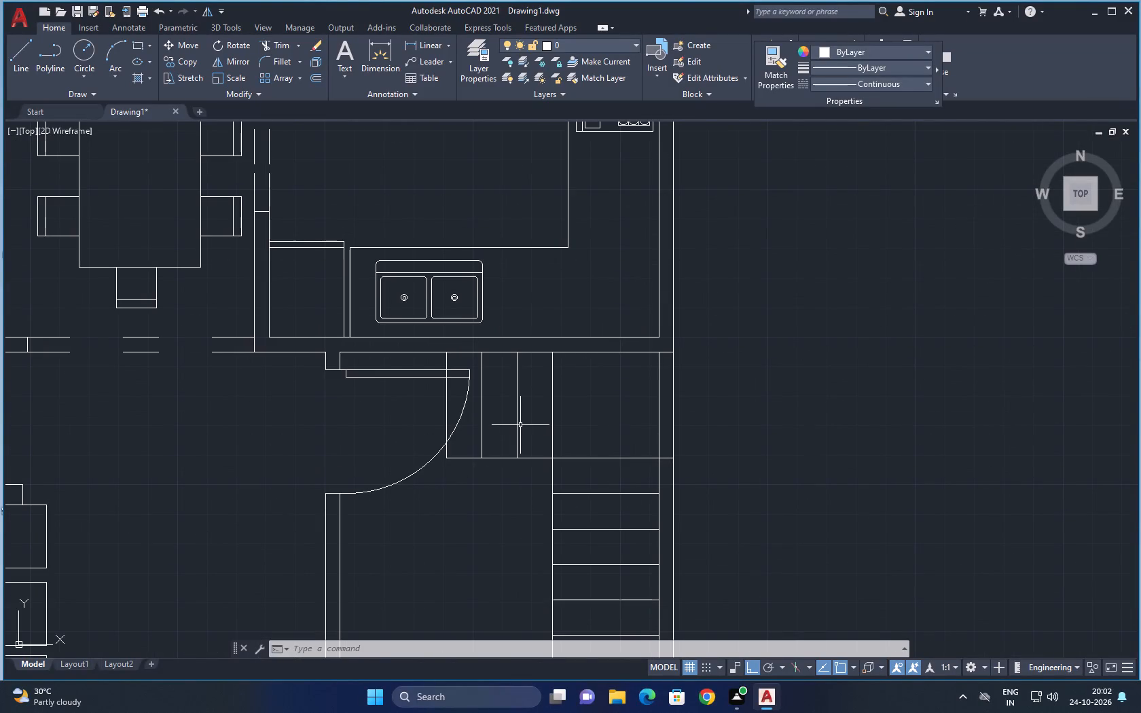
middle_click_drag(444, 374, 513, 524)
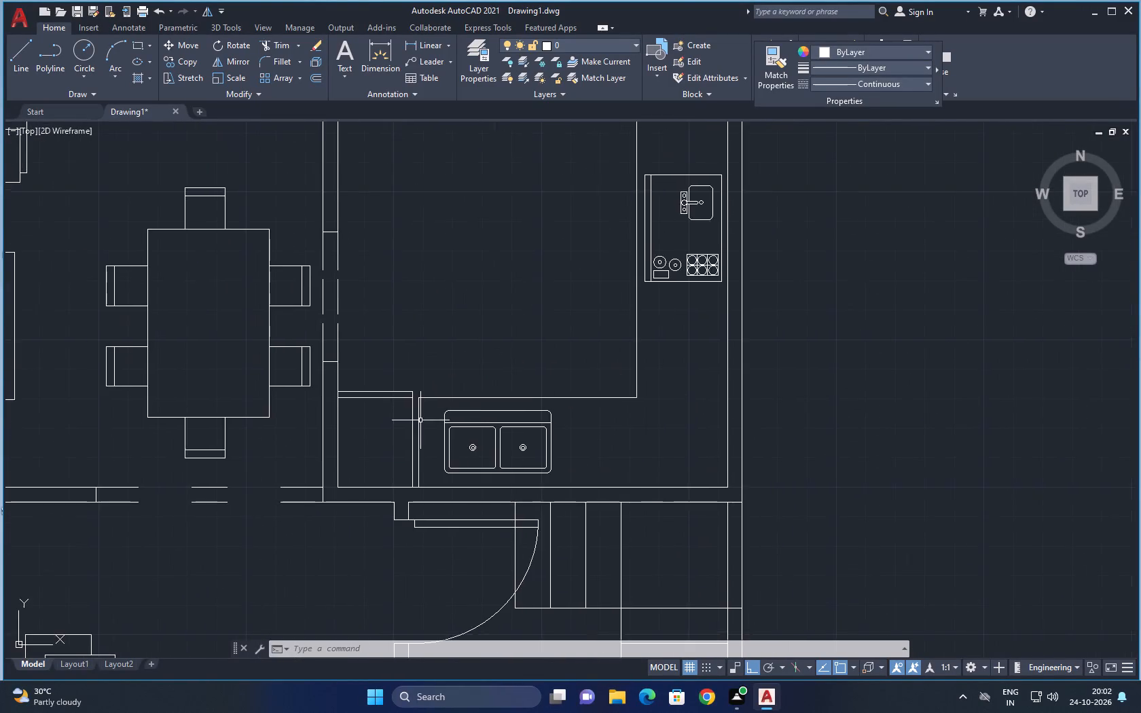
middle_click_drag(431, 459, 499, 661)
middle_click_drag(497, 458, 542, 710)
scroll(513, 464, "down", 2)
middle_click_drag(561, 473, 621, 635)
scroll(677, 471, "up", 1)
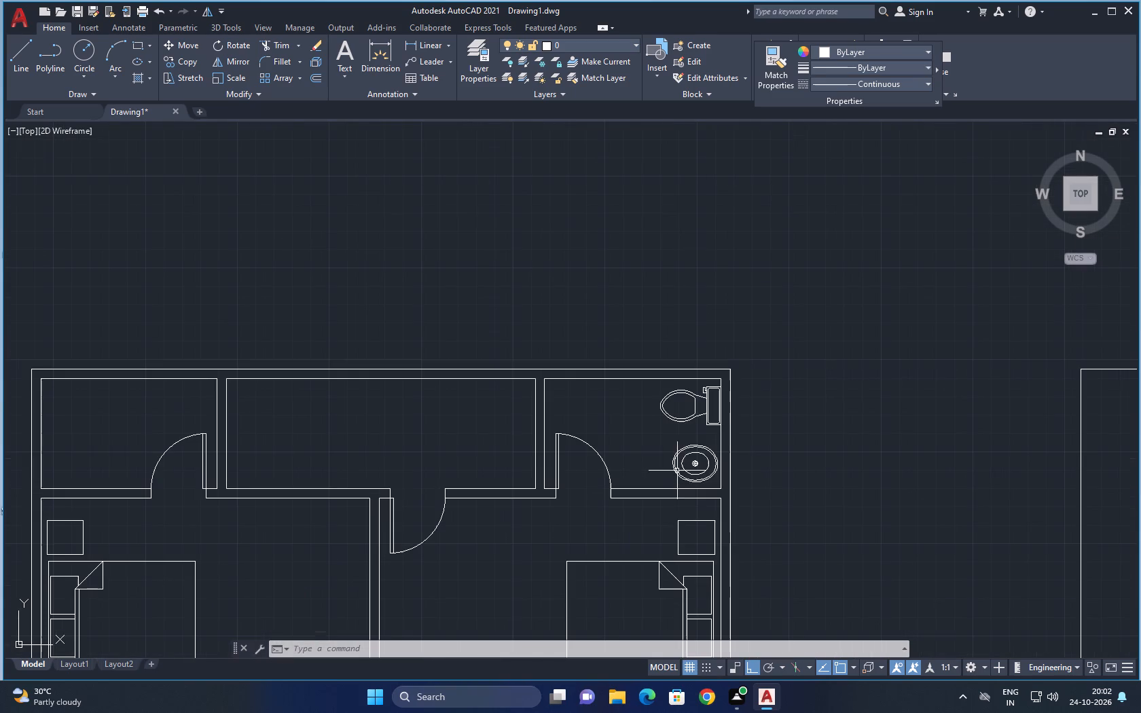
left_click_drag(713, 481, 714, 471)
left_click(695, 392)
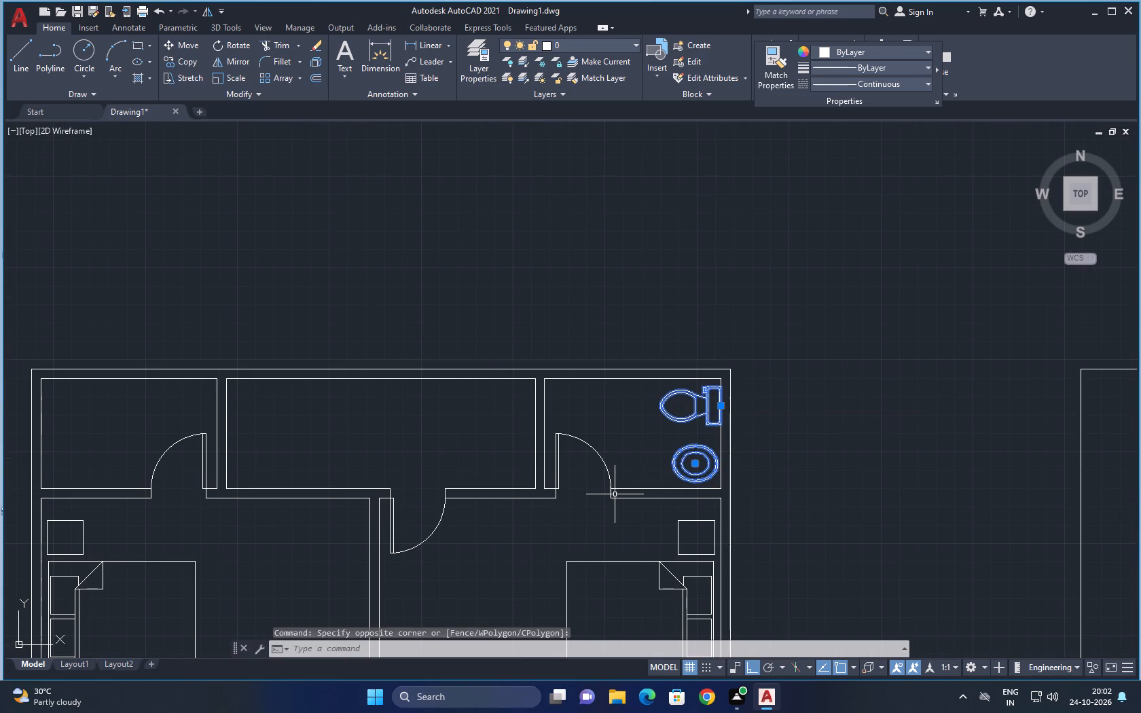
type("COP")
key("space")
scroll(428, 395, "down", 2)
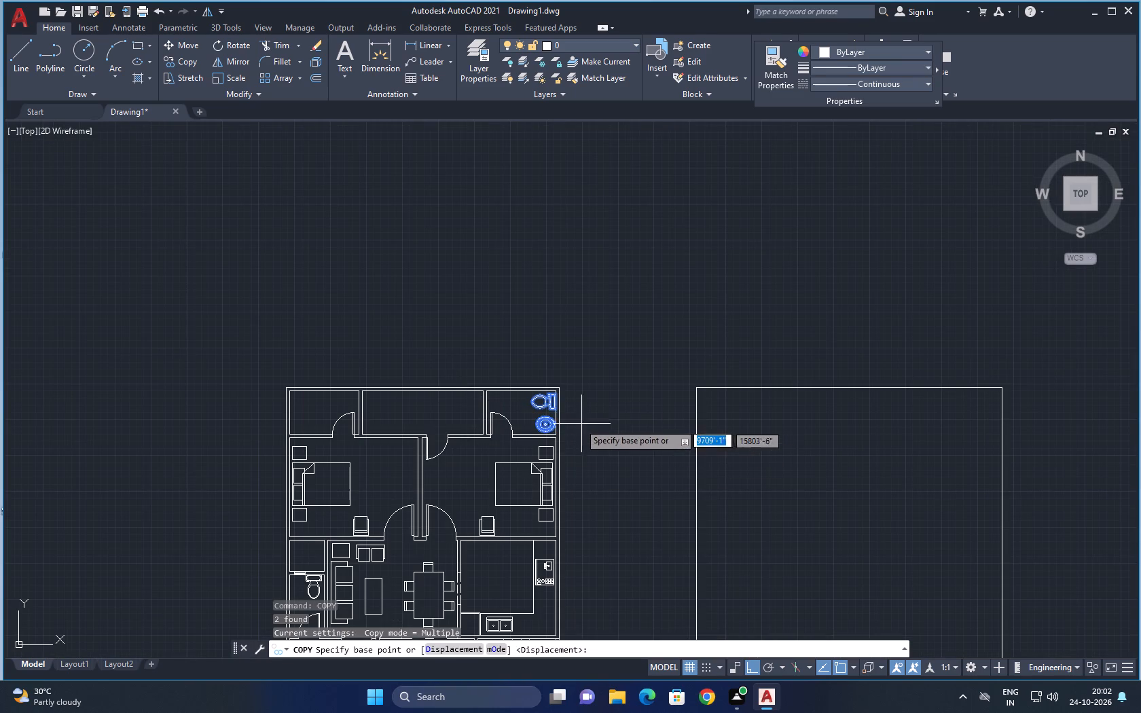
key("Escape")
Mirror the northeast bathroom's toilet and oval sink about the north wall's vertical centreline into the northwest bathroom, keeping the originals.
scroll(548, 414, "up", 2)
left_click(534, 443)
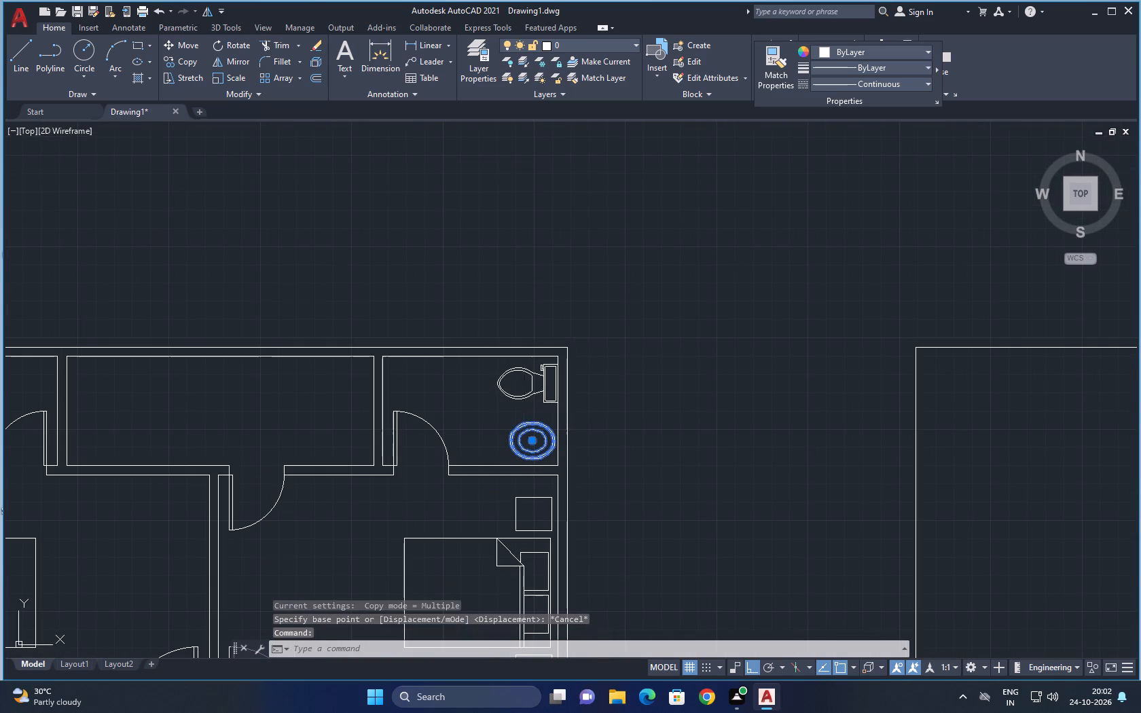
left_click(524, 387)
left_click(479, 378)
key("m")
key("i")
key("space")
middle_click_drag(407, 454, 446, 467)
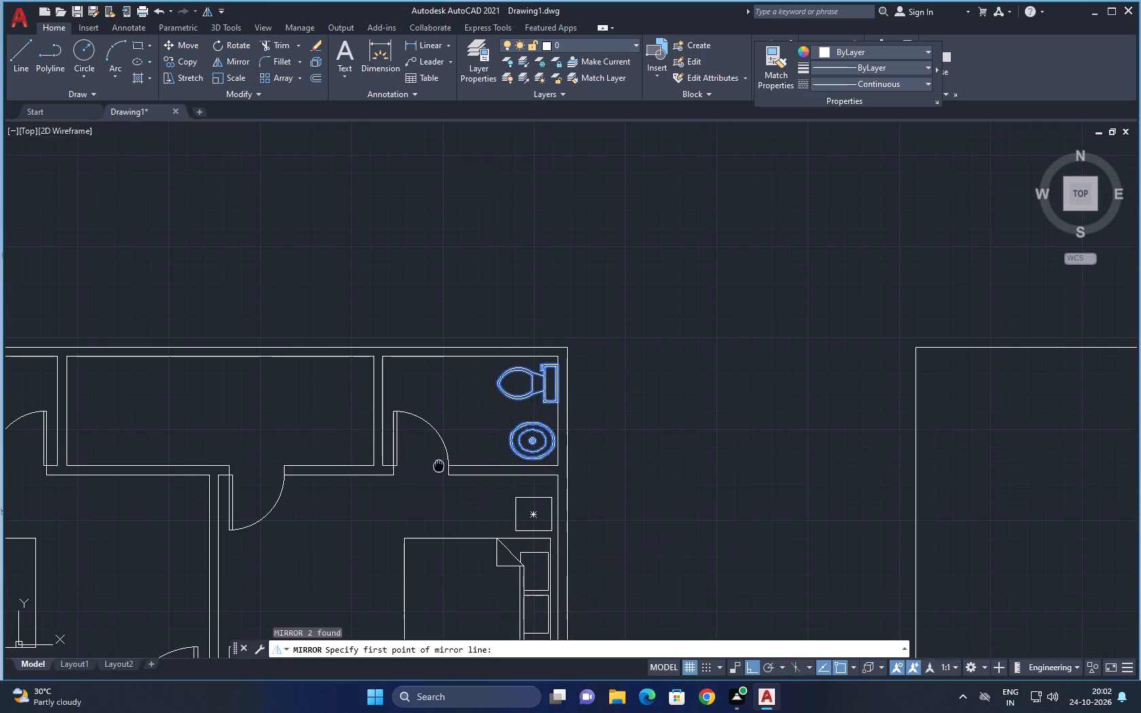
middle_click_drag(446, 467, 503, 468)
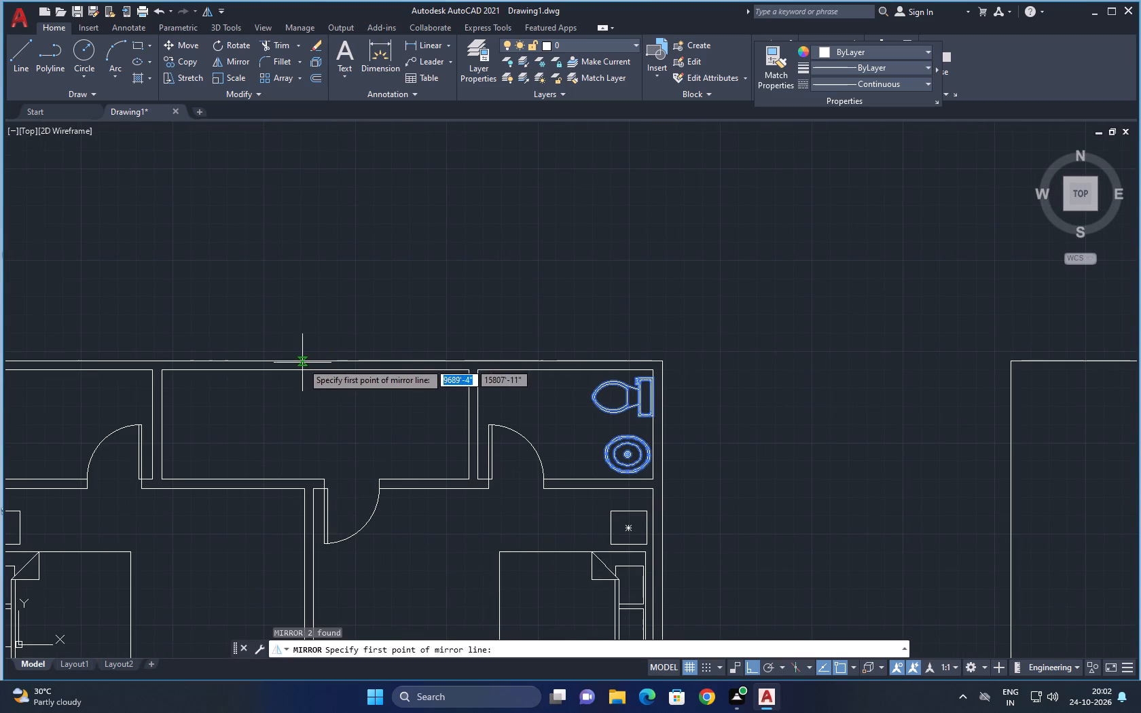
left_click(316, 363)
left_click(321, 293)
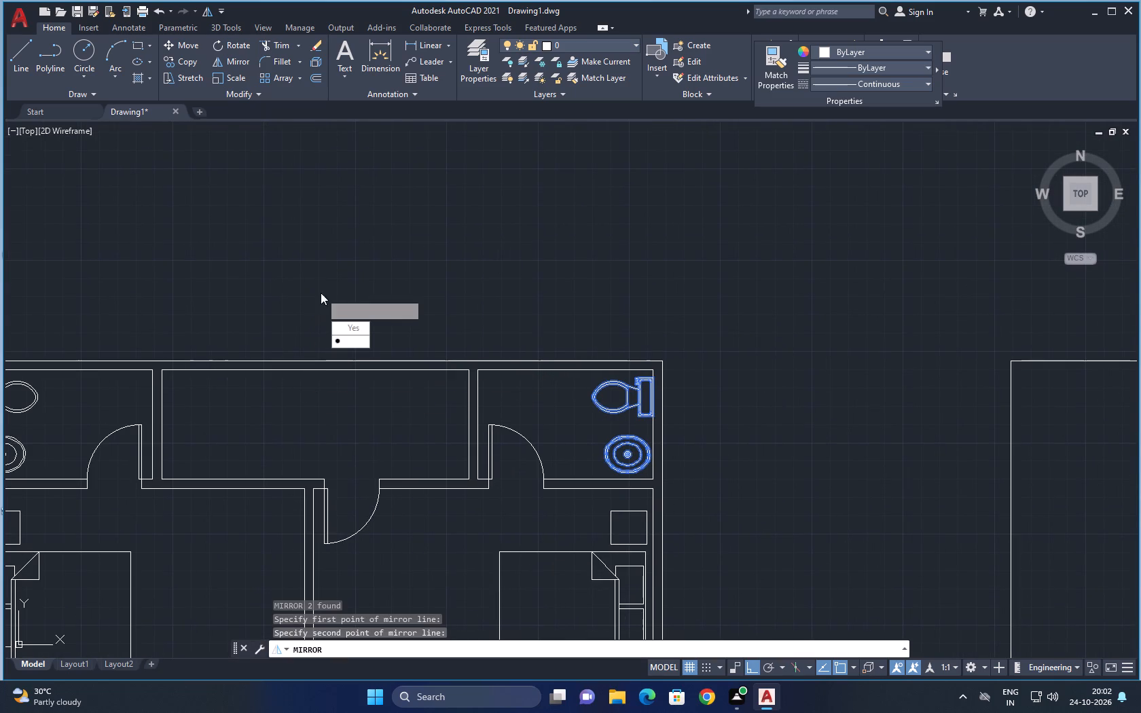
left_click_drag(340, 344, 321, 293)
Insert a Trees block from the recently used blocks in the open space south of the house's front boundary.
scroll(398, 327, "down", 1)
middle_click_drag(391, 393, 435, 349)
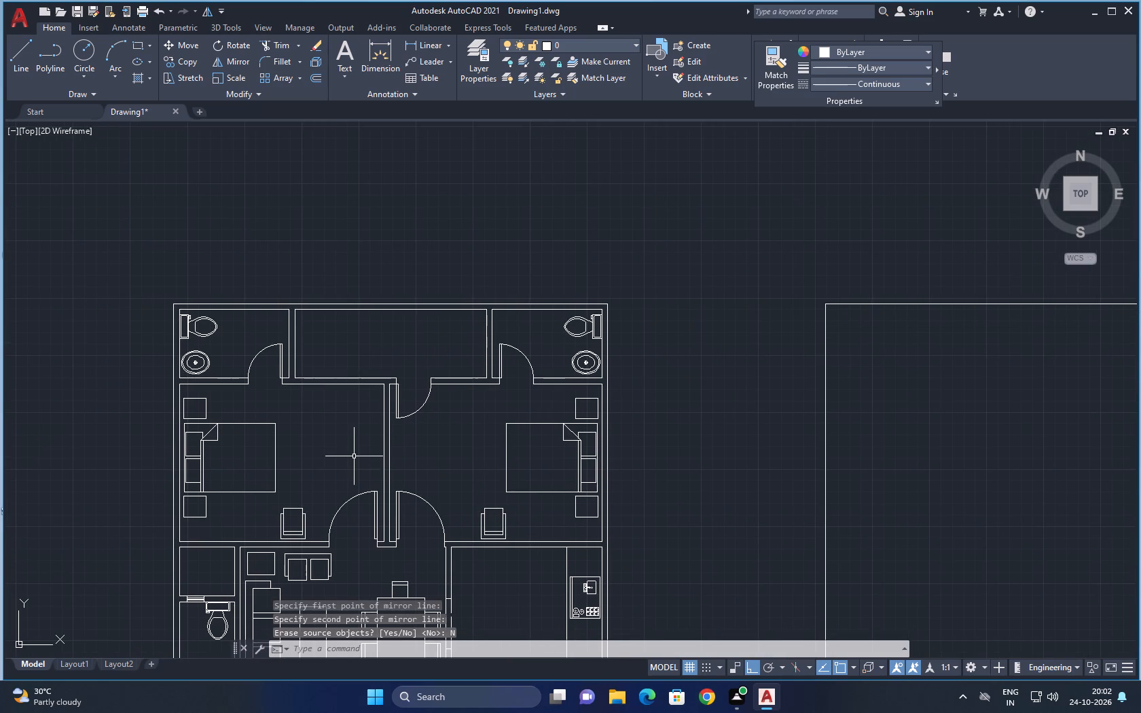
middle_click_drag(393, 438, 406, 391)
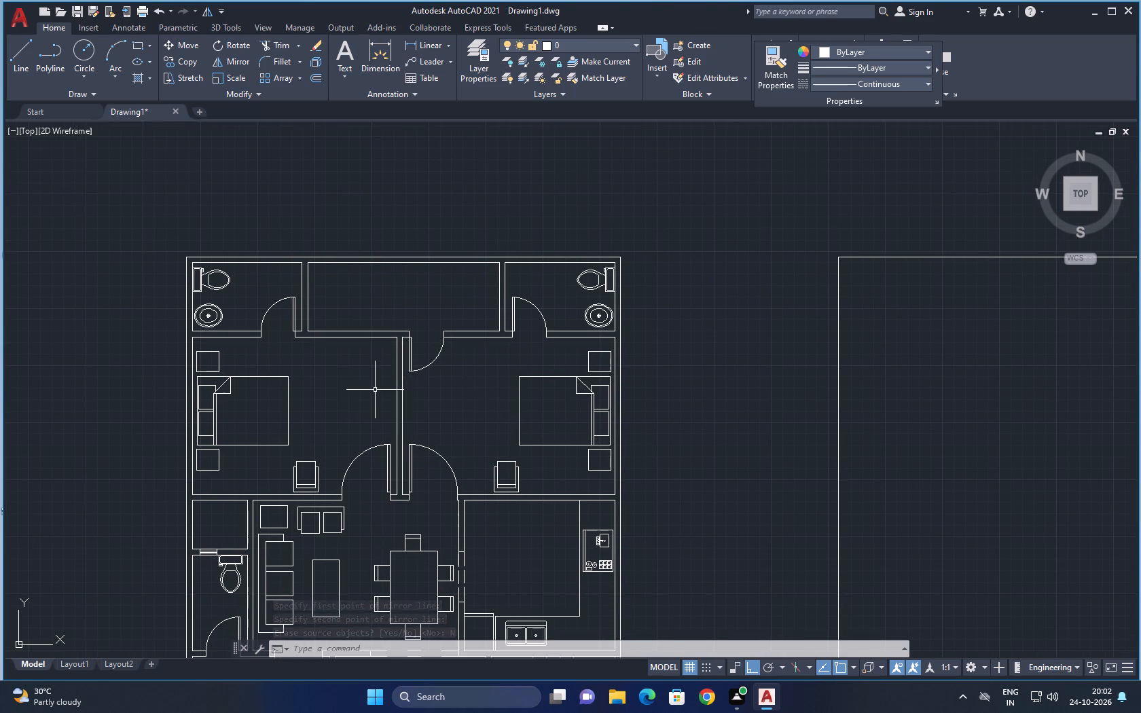
middle_click_drag(382, 295, 376, 270)
middle_click_drag(398, 418, 410, 328)
middle_click_drag(405, 470, 405, 365)
middle_click_drag(401, 495, 400, 401)
scroll(401, 486, "down", 1)
middle_click_drag(422, 491, 418, 450)
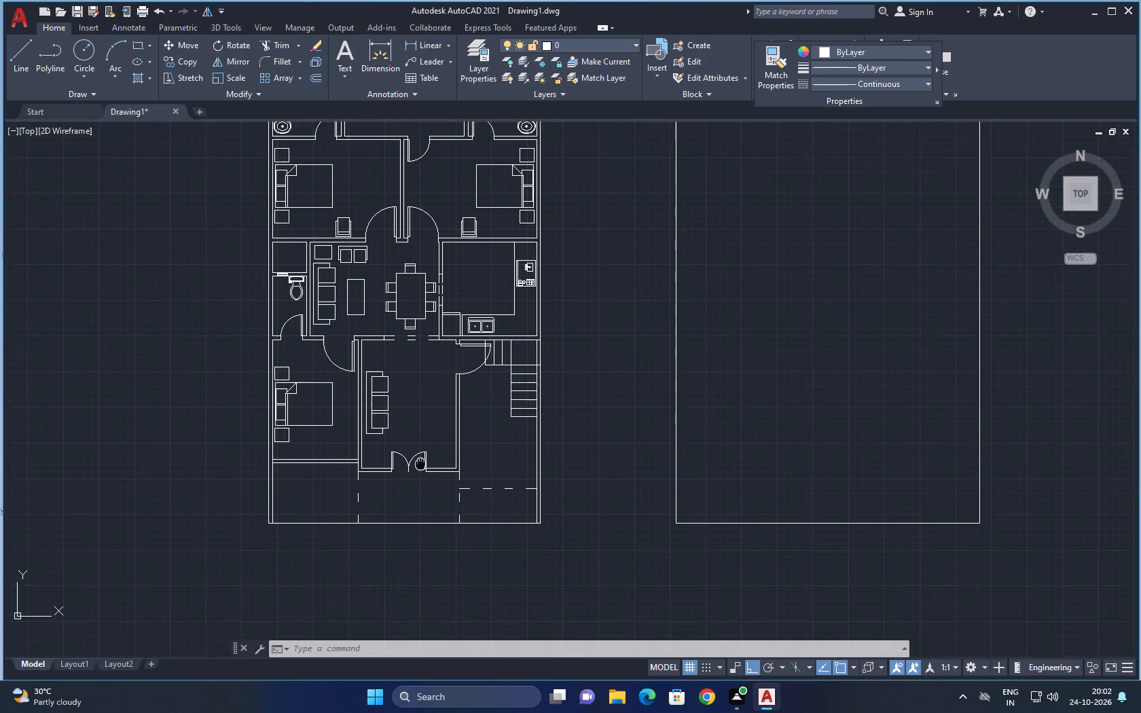
middle_click_drag(418, 450, 418, 447)
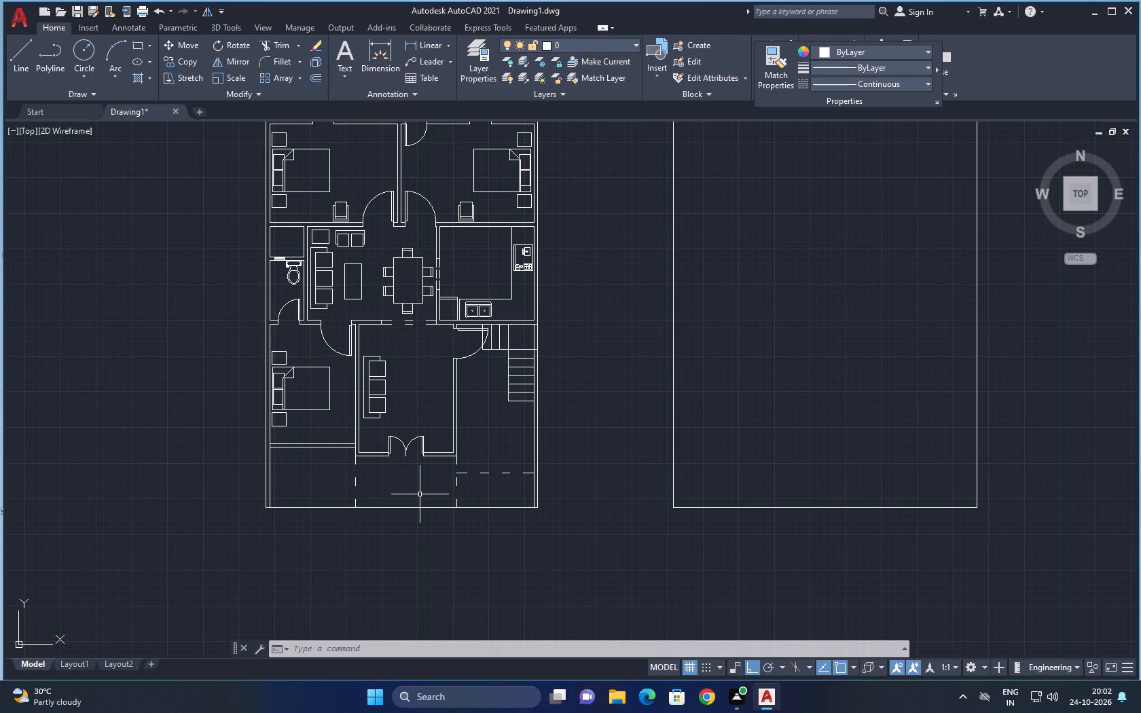
middle_click_drag(429, 505, 471, 447)
type("I")
key("space")
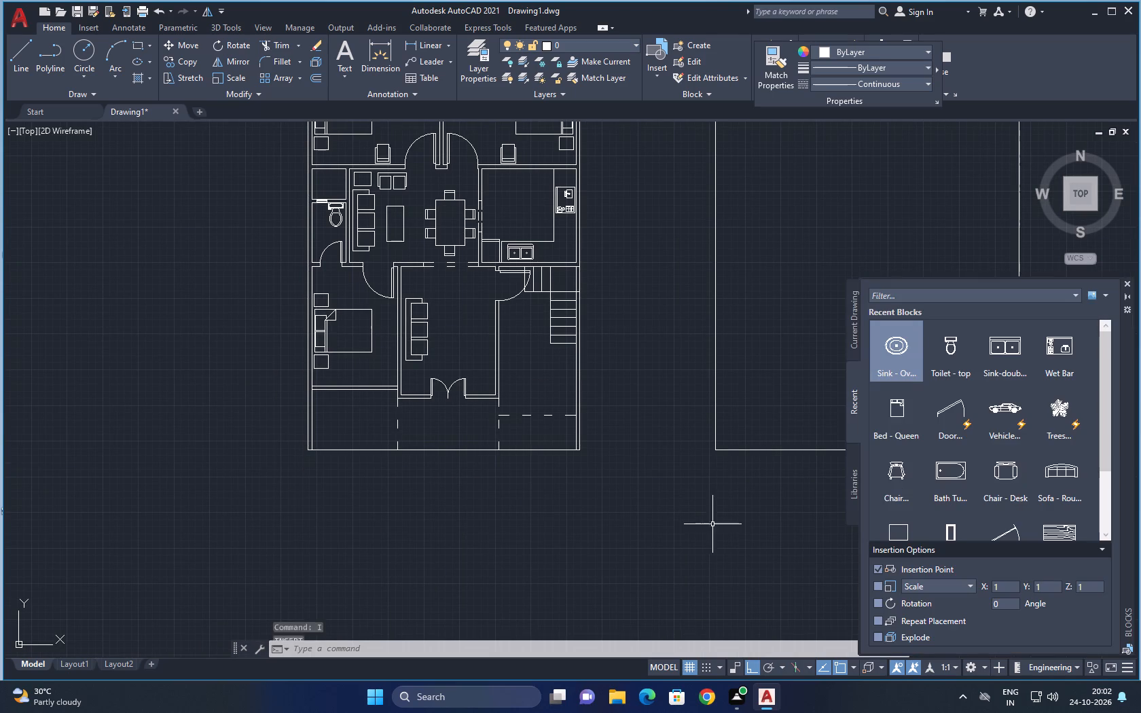
scroll(952, 455, "down", 2)
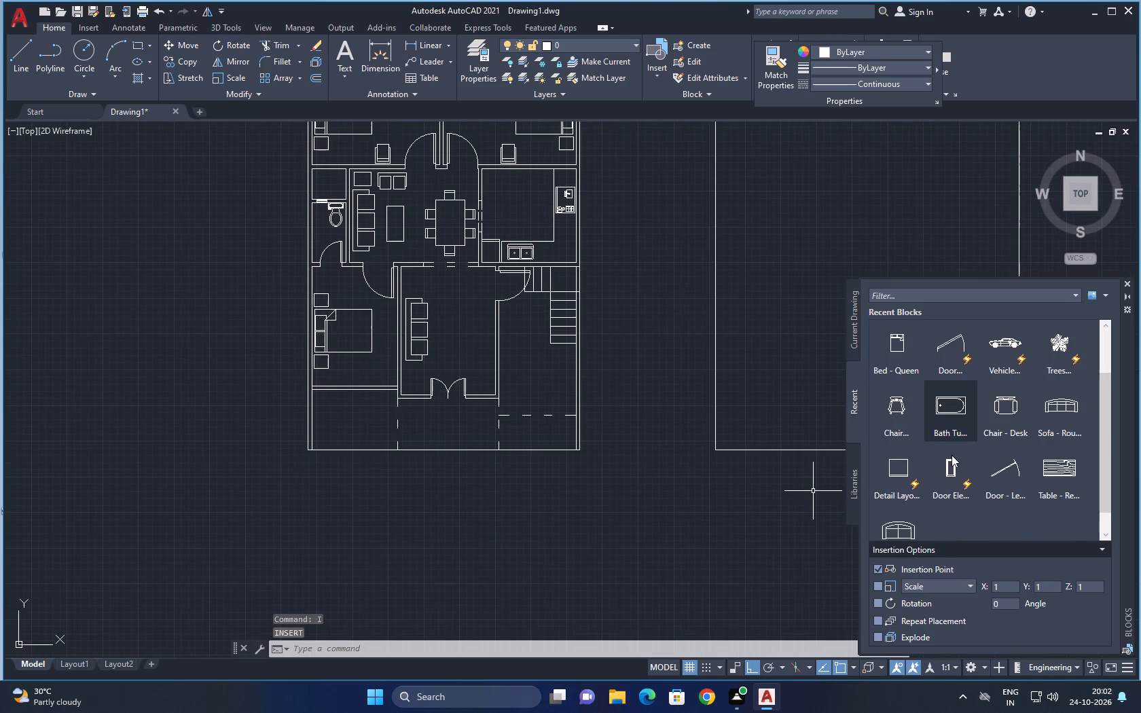
left_click_drag(1047, 367, 473, 522)
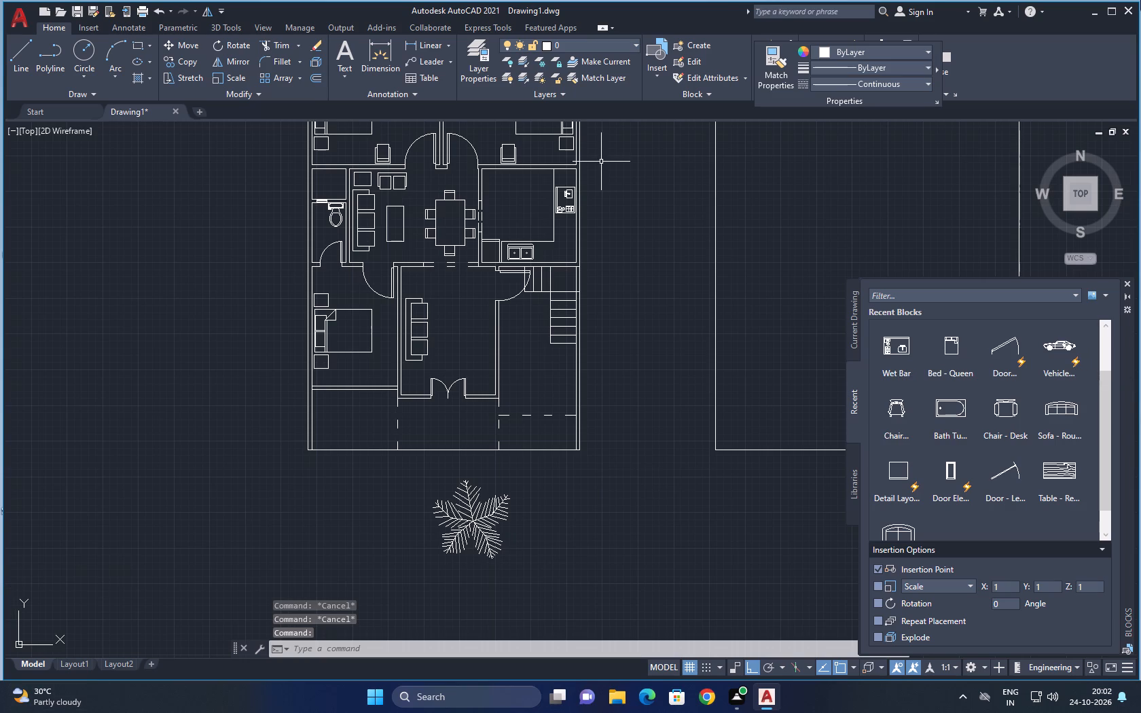
left_click(1125, 283)
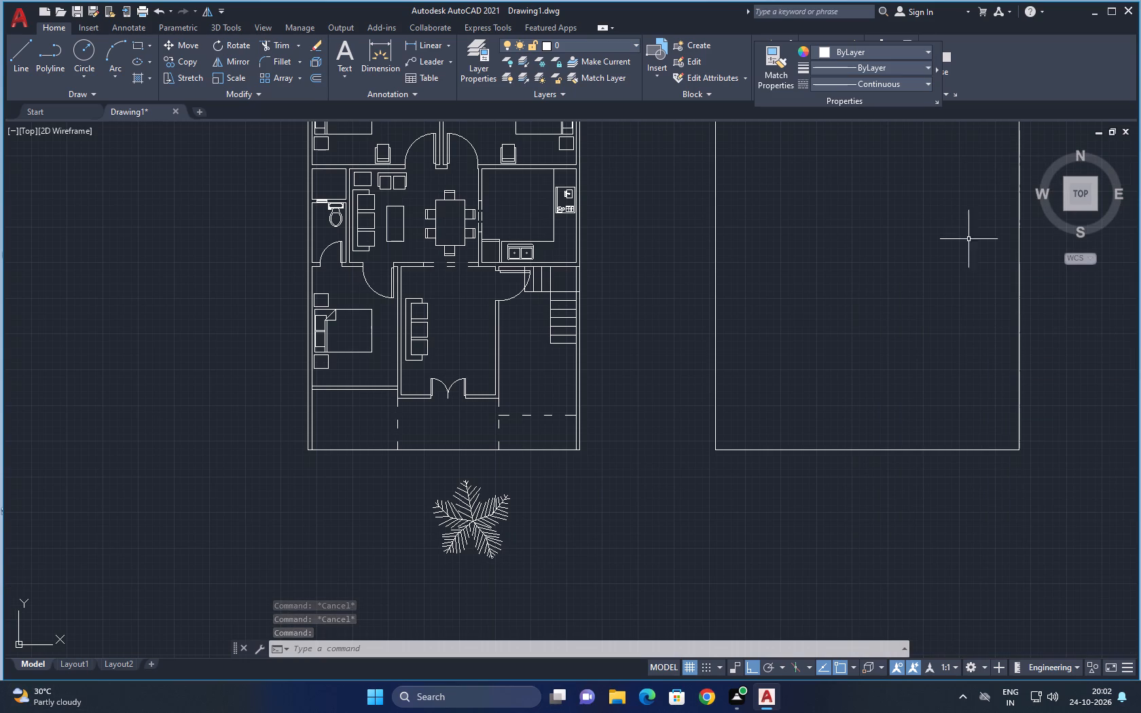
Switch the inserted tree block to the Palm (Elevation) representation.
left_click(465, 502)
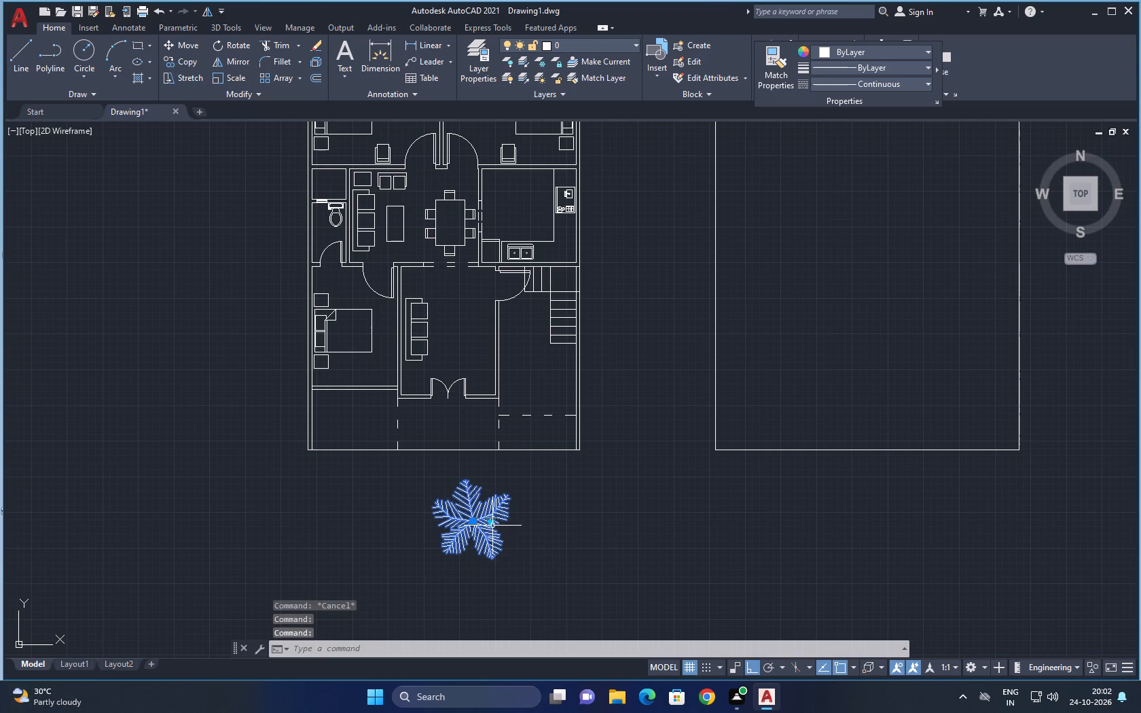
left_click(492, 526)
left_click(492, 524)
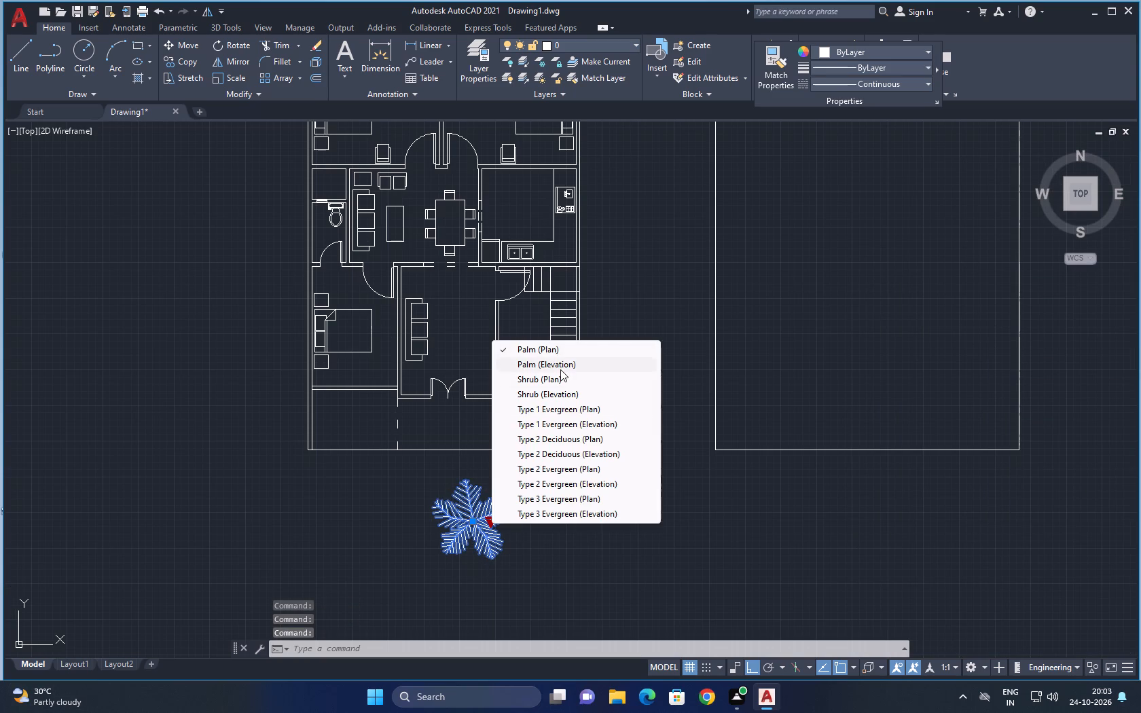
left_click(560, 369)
Switch the inserted tree block to the Shrub (Plan) representation.
scroll(524, 458, "up", 1)
left_click(464, 564)
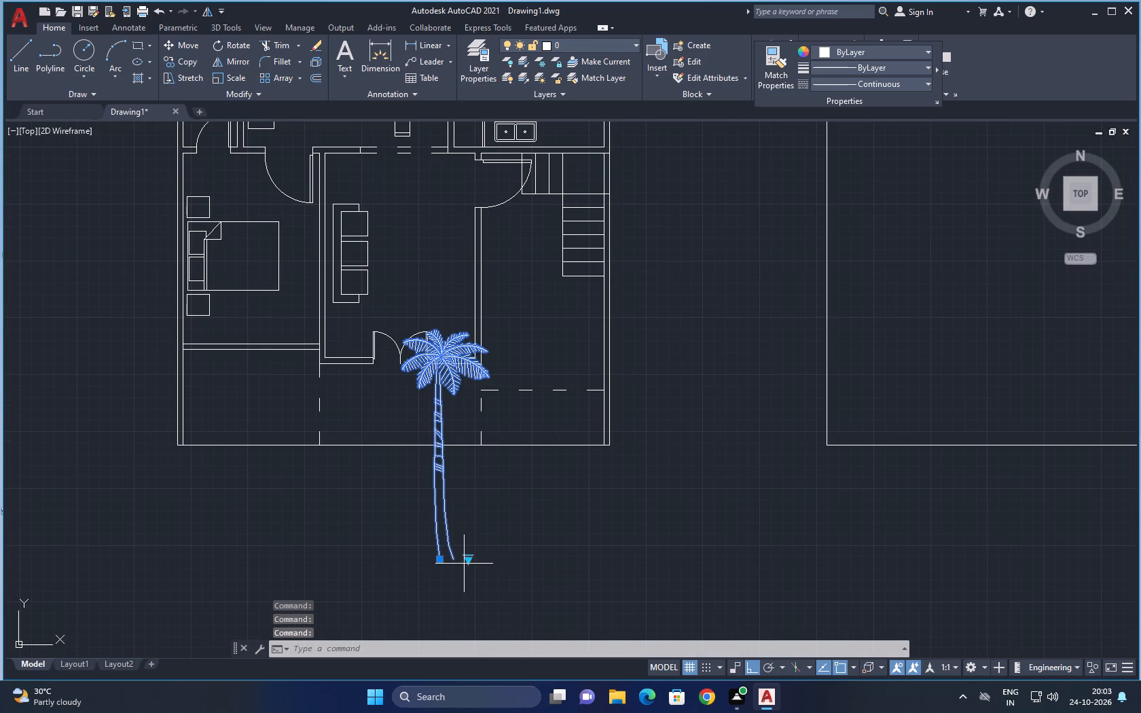
left_click(469, 548)
left_click(467, 560)
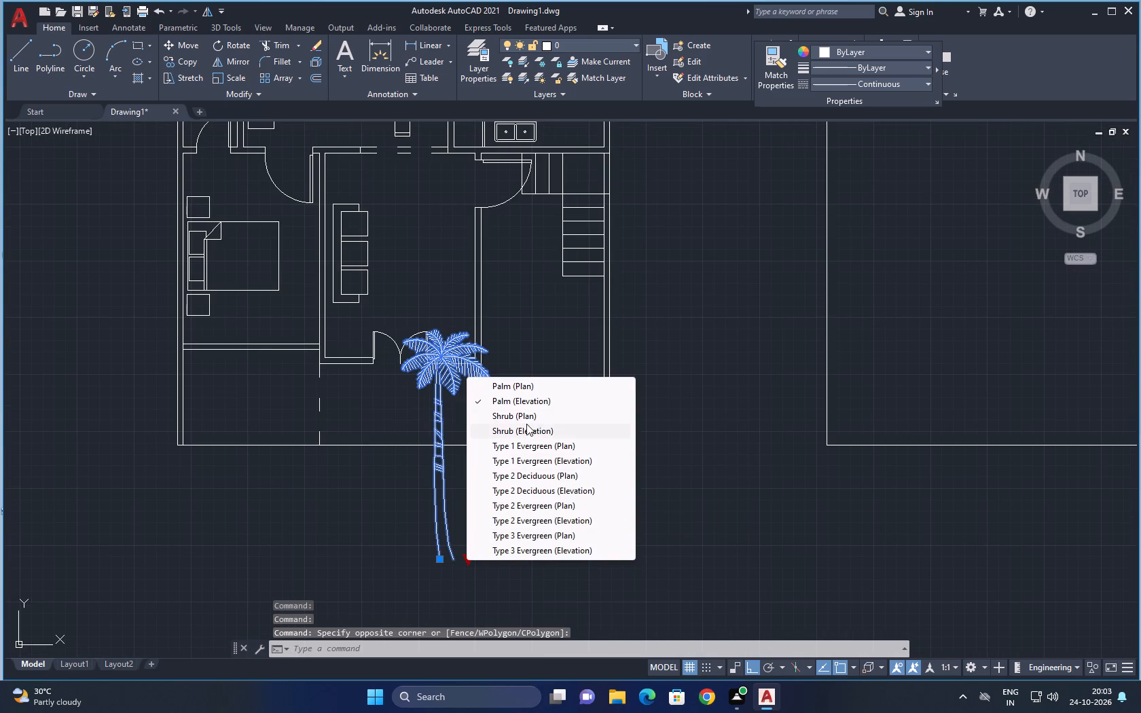
left_click(524, 420)
scroll(454, 562, "up", 2)
key("Escape")
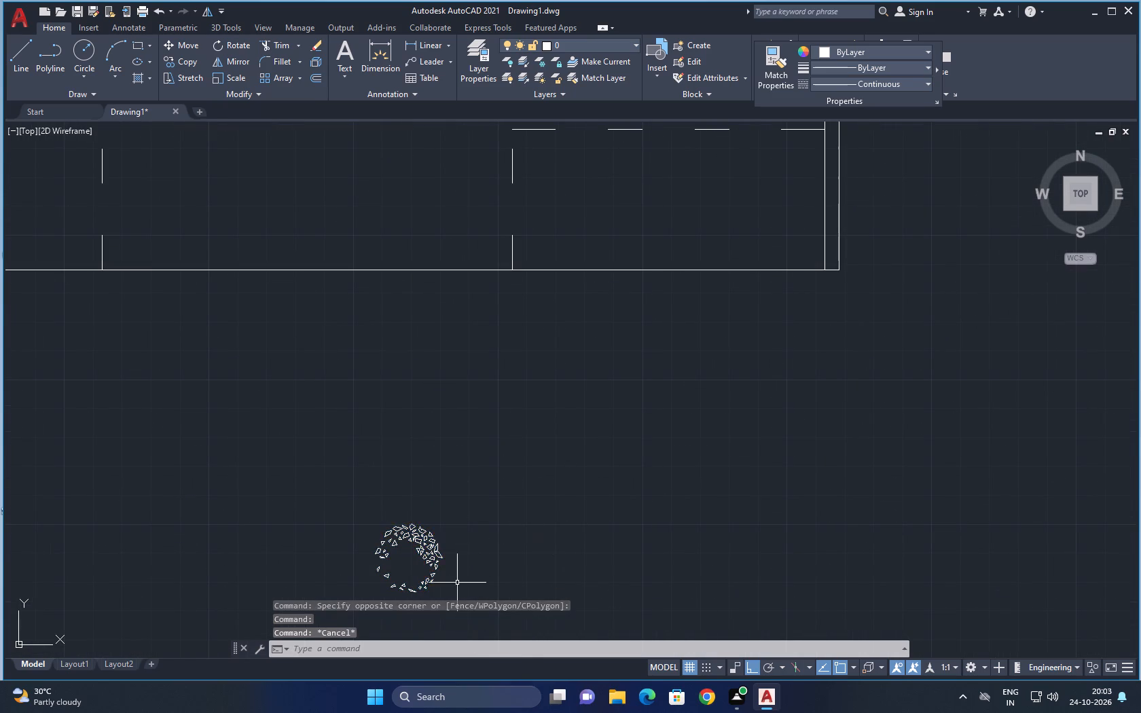
Copy the shrub with Ortho off, placing four copies in a column along the west wall of the southwest front yard.
left_click_drag(456, 583, 433, 560)
left_click(411, 541)
key("c")
key("o")
key("space")
left_click(409, 543)
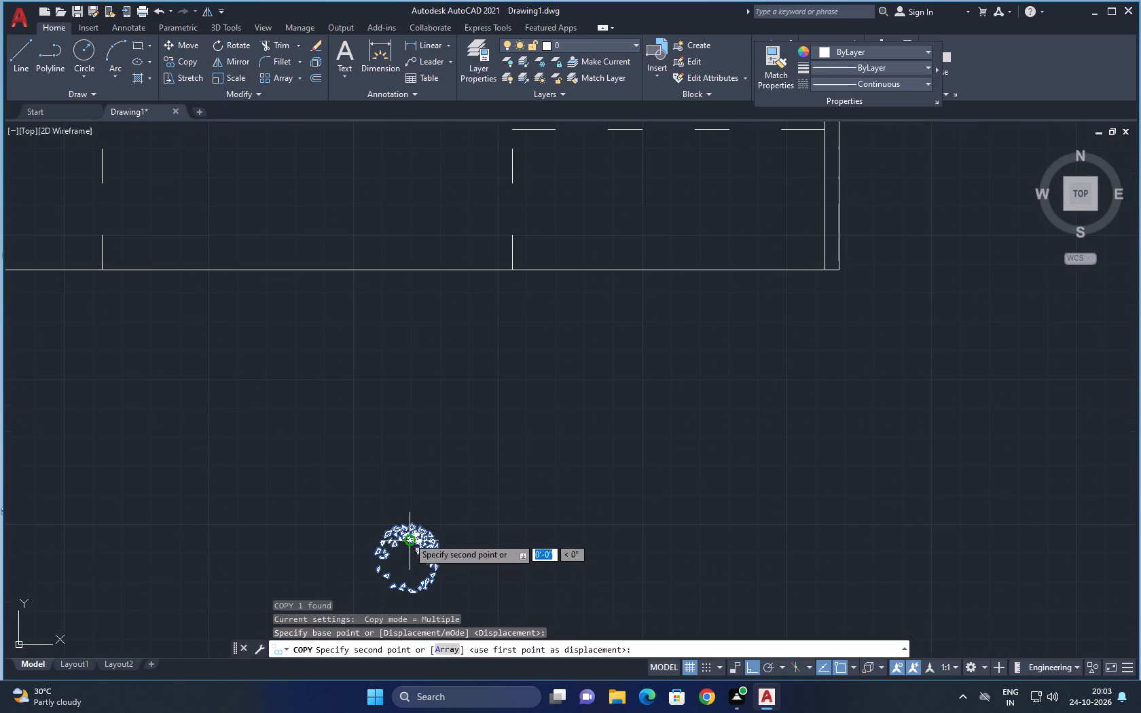
middle_click_drag(518, 492, 756, 548)
scroll(753, 549, "down", 1)
middle_click(306, 355)
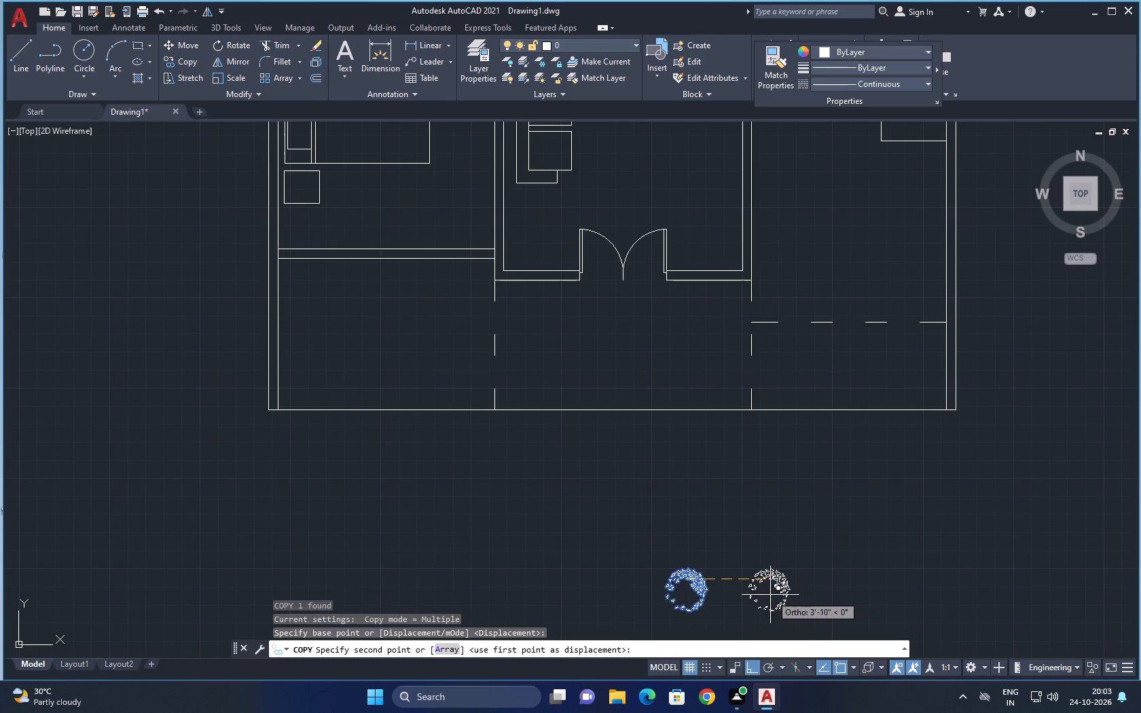
key("F8")
left_click(305, 274)
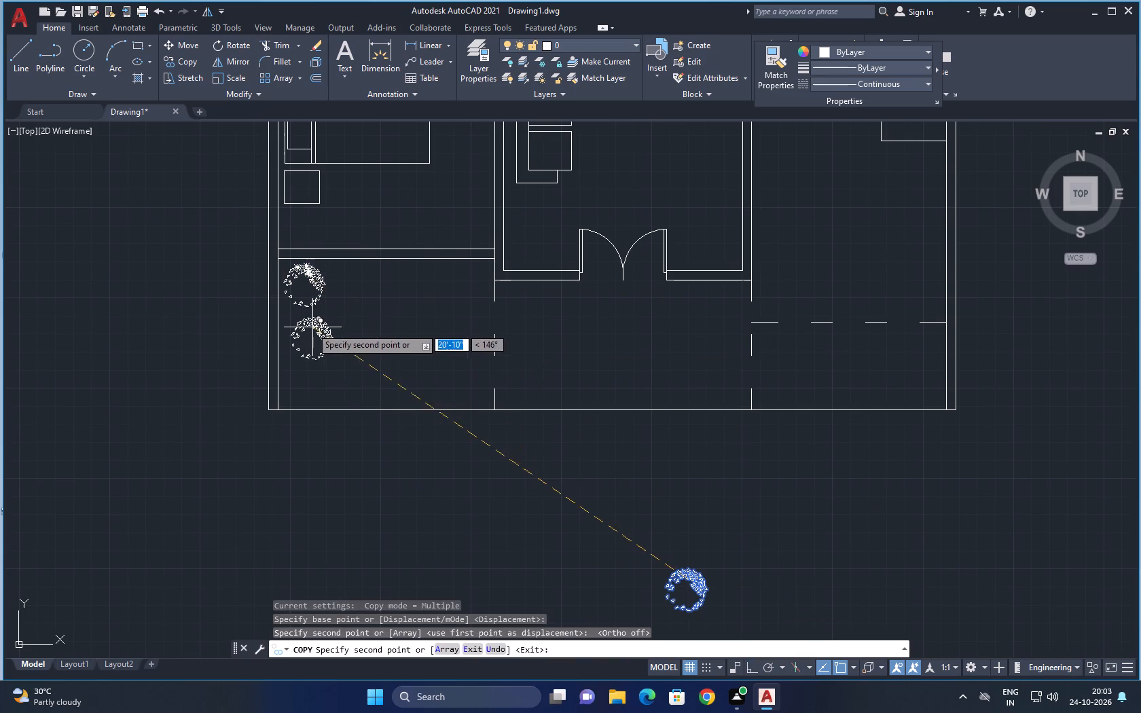
left_click(302, 309)
left_click(300, 340)
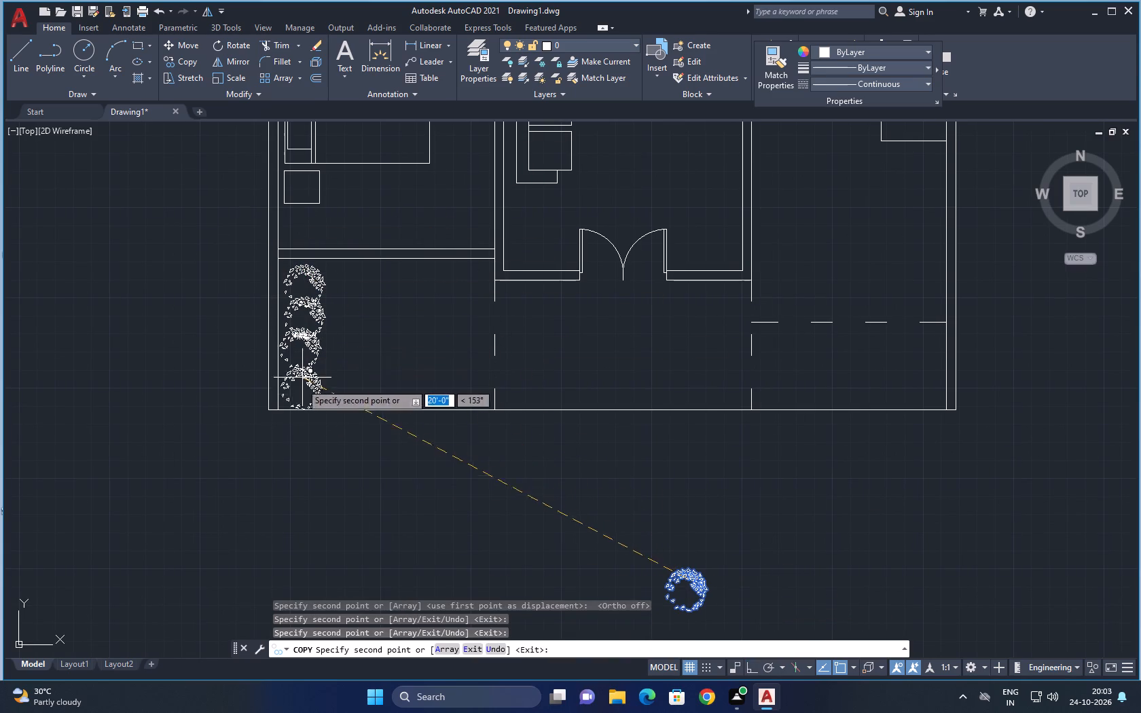
left_click(297, 376)
Place four more shrub copies eastward along the front yard's south boundary up to the dashed line.
left_click(335, 379)
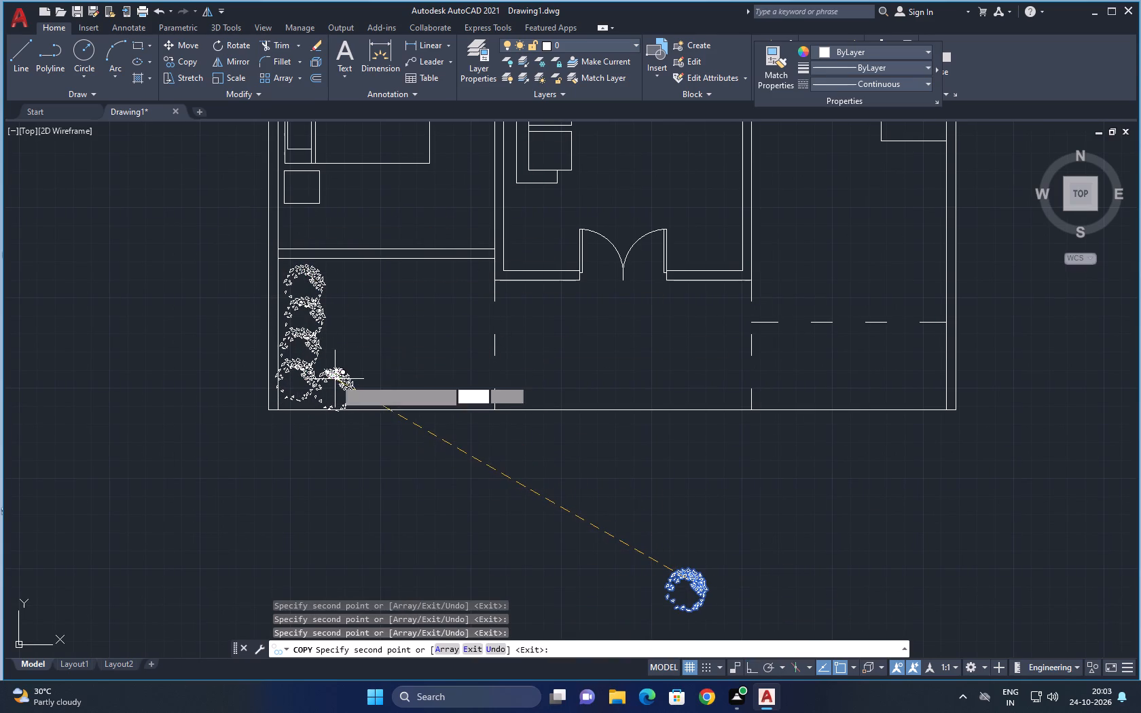
left_click(374, 380)
left_click(418, 381)
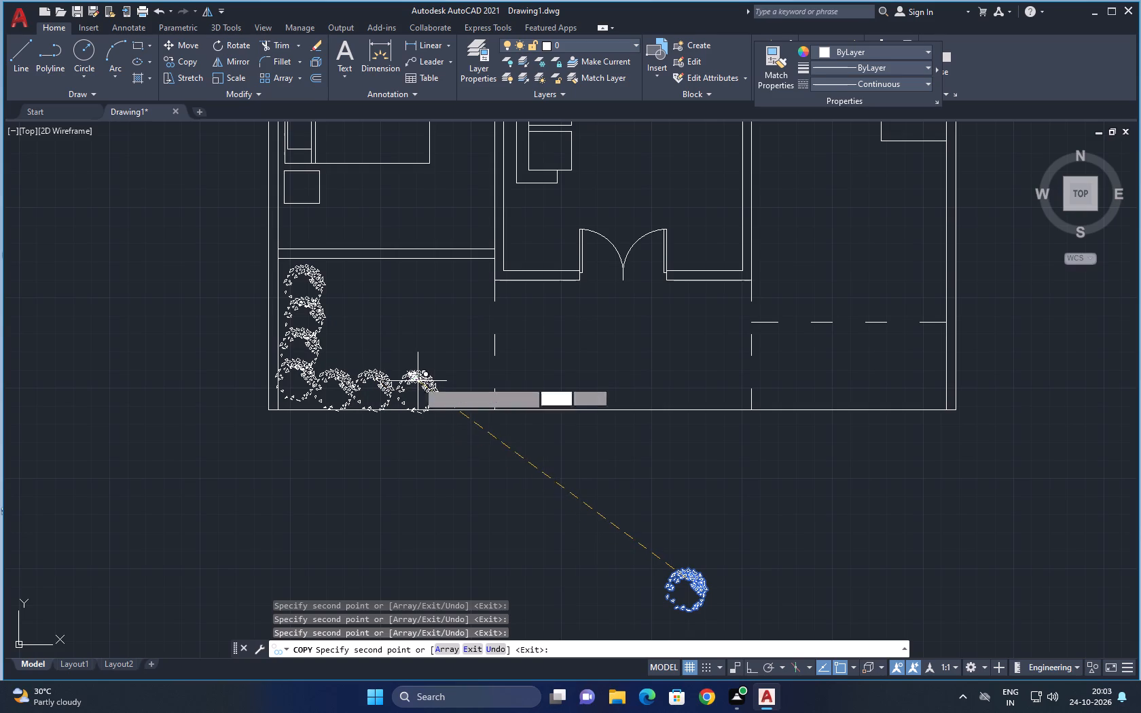
left_click(460, 382)
key("Escape")
Delete the original shrub lying outside the house's south boundary.
middle_click_drag(577, 428, 524, 419)
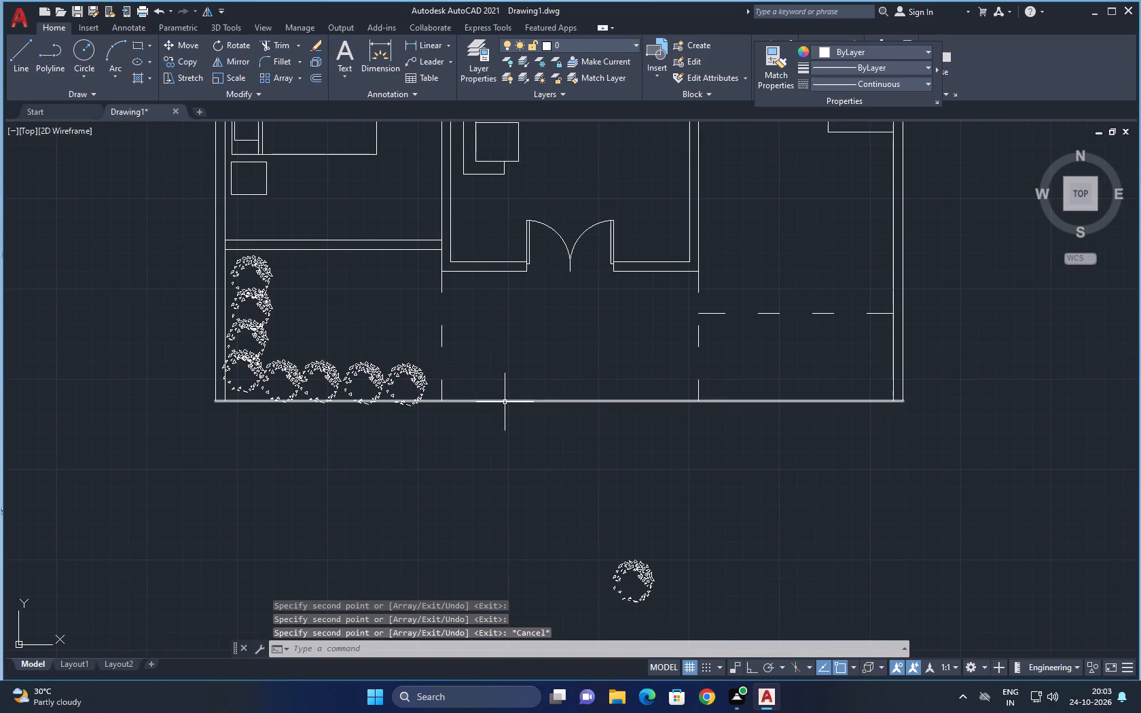
scroll(501, 388, "down", 2)
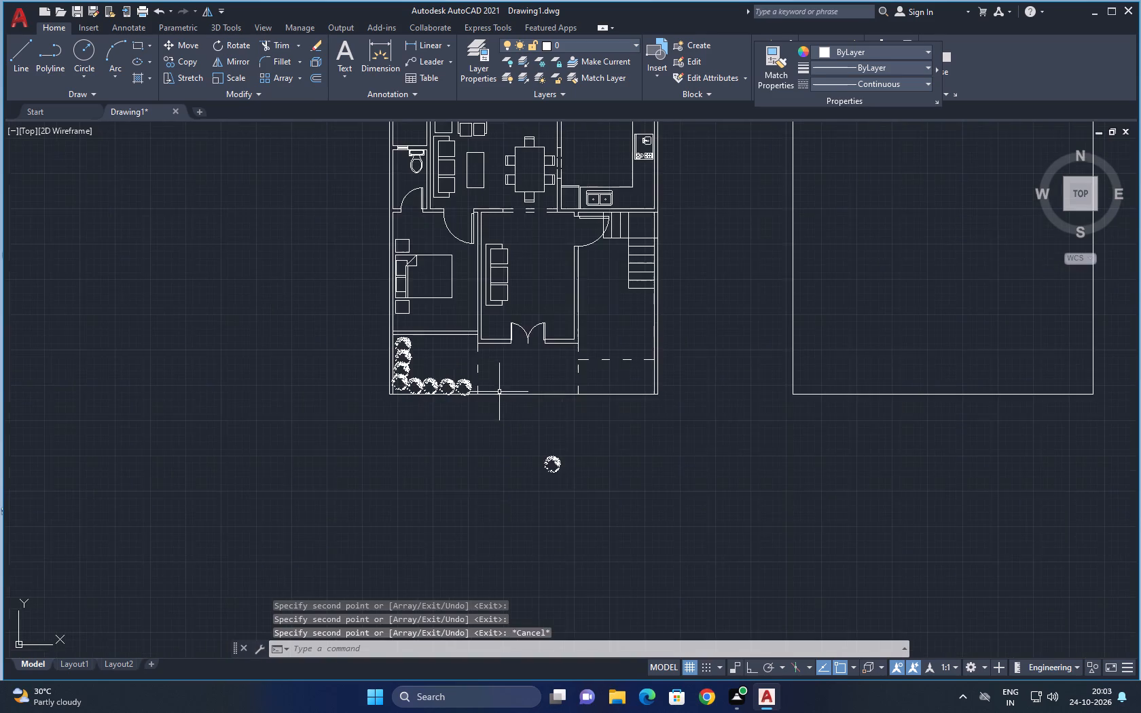
middle_click_drag(530, 426, 402, 450)
scroll(348, 398, "up", 1)
middle_click_drag(407, 418, 395, 452)
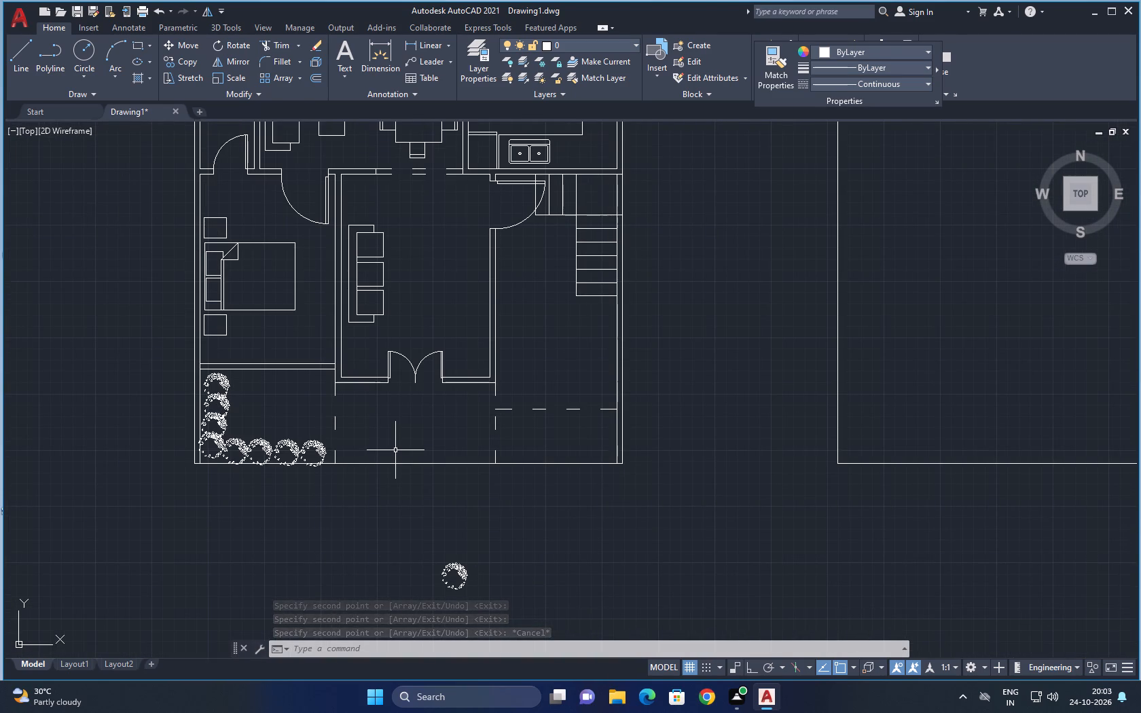
middle_click_drag(460, 466, 363, 439)
scroll(410, 438, "down", 1)
middle_click_drag(412, 444, 417, 491)
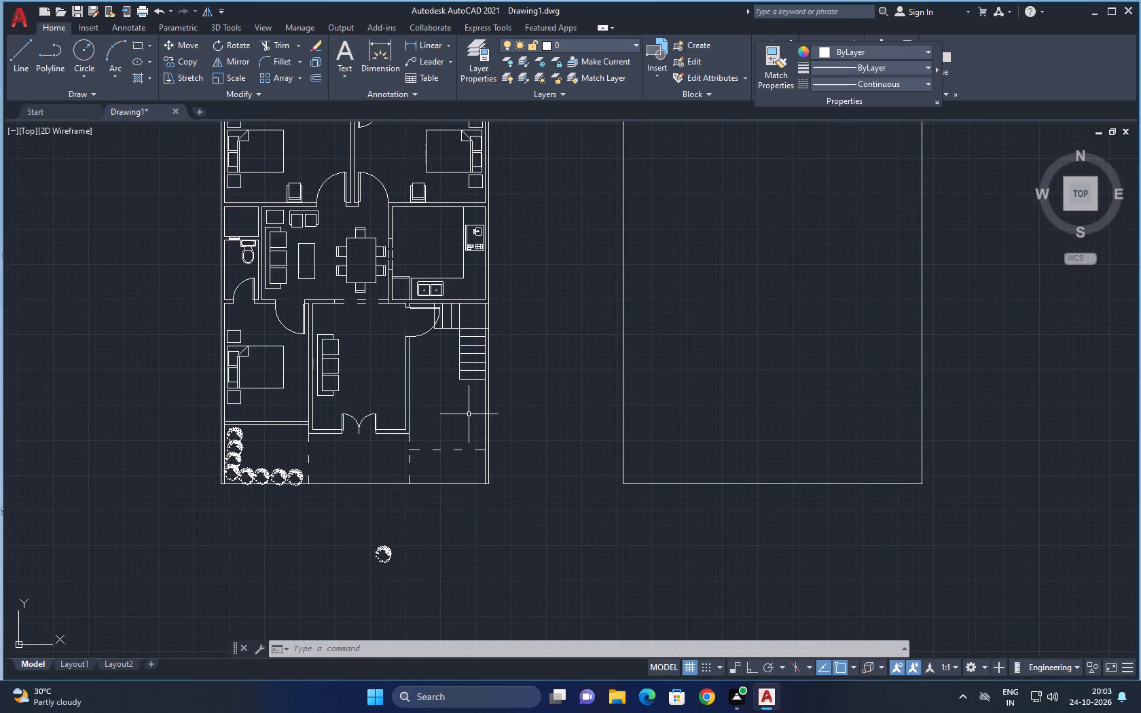
scroll(469, 398, "up", 1)
middle_click_drag(469, 441, 422, 471)
scroll(412, 462, "down", 2)
middle_click_drag(433, 473, 477, 472)
left_click_drag(434, 586, 420, 560)
left_click(384, 534)
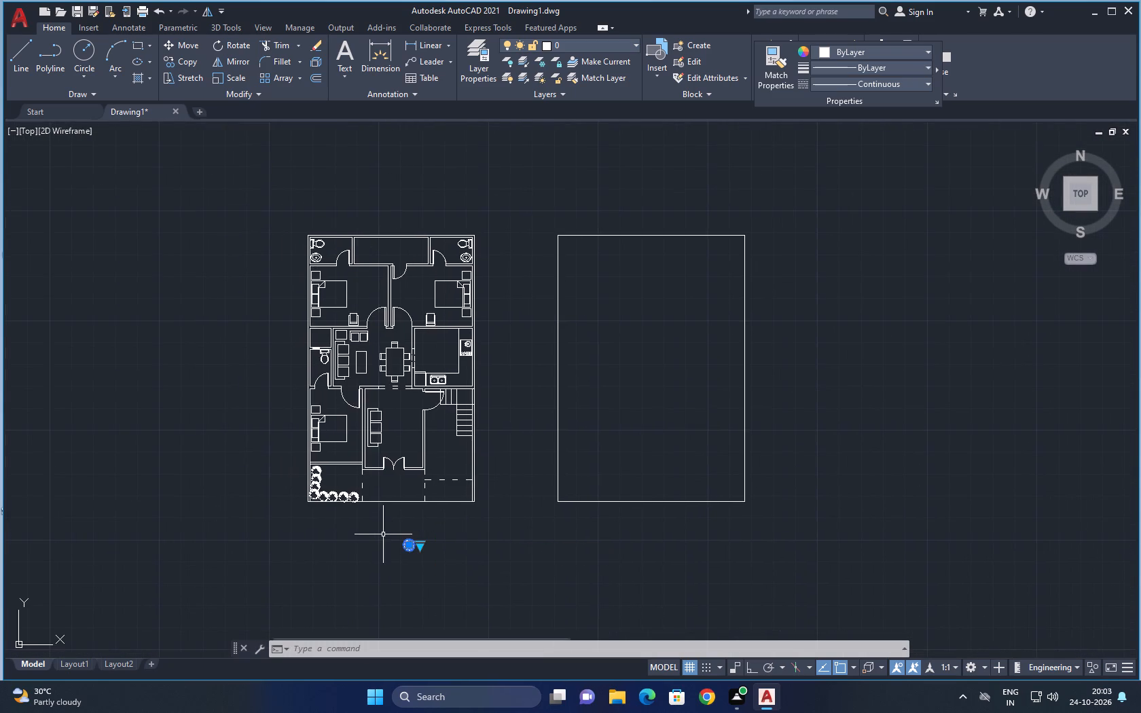
key("Delete")
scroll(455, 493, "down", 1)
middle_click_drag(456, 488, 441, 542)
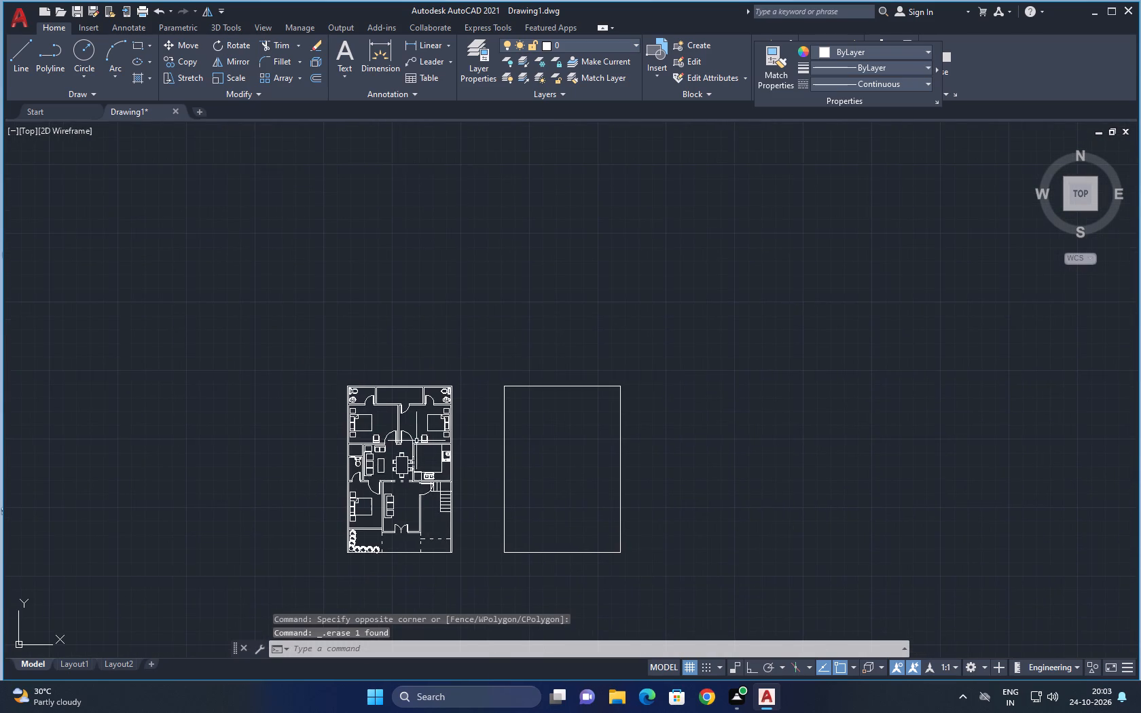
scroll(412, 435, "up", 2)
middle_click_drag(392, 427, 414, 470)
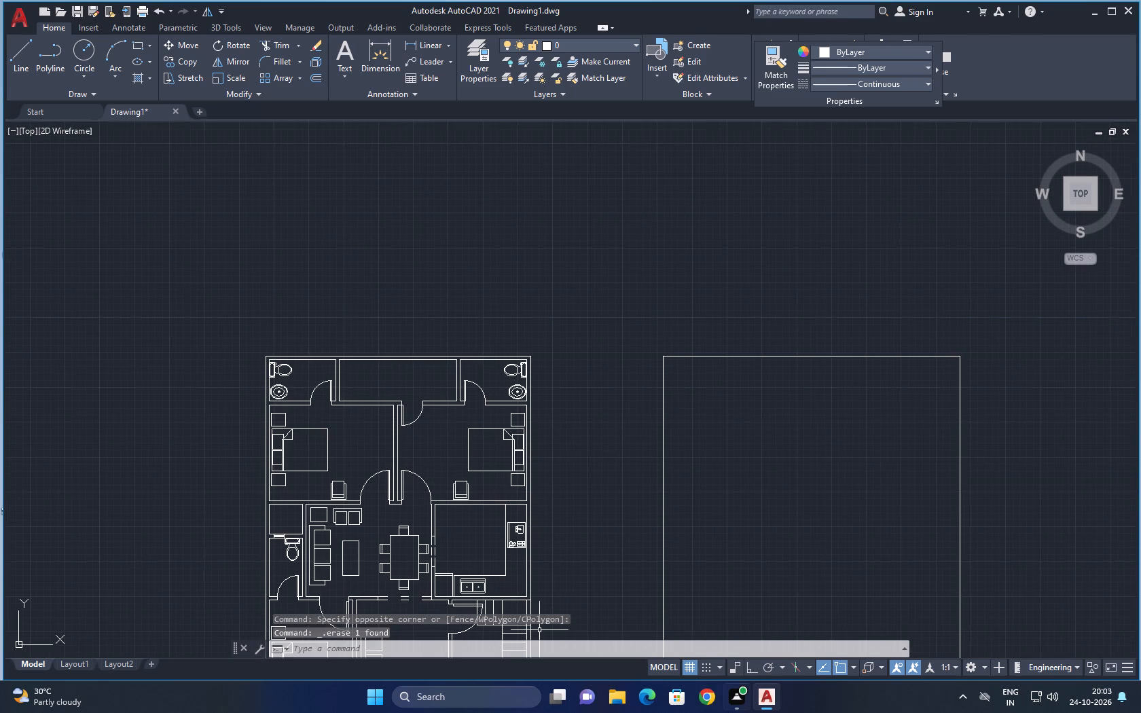
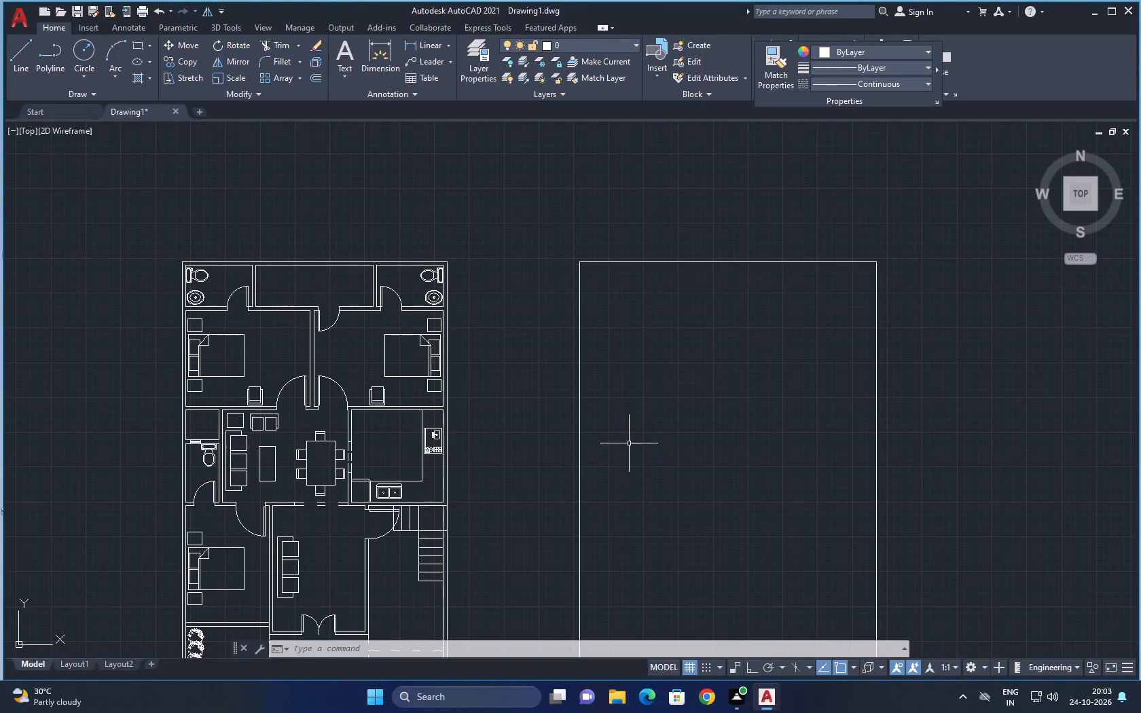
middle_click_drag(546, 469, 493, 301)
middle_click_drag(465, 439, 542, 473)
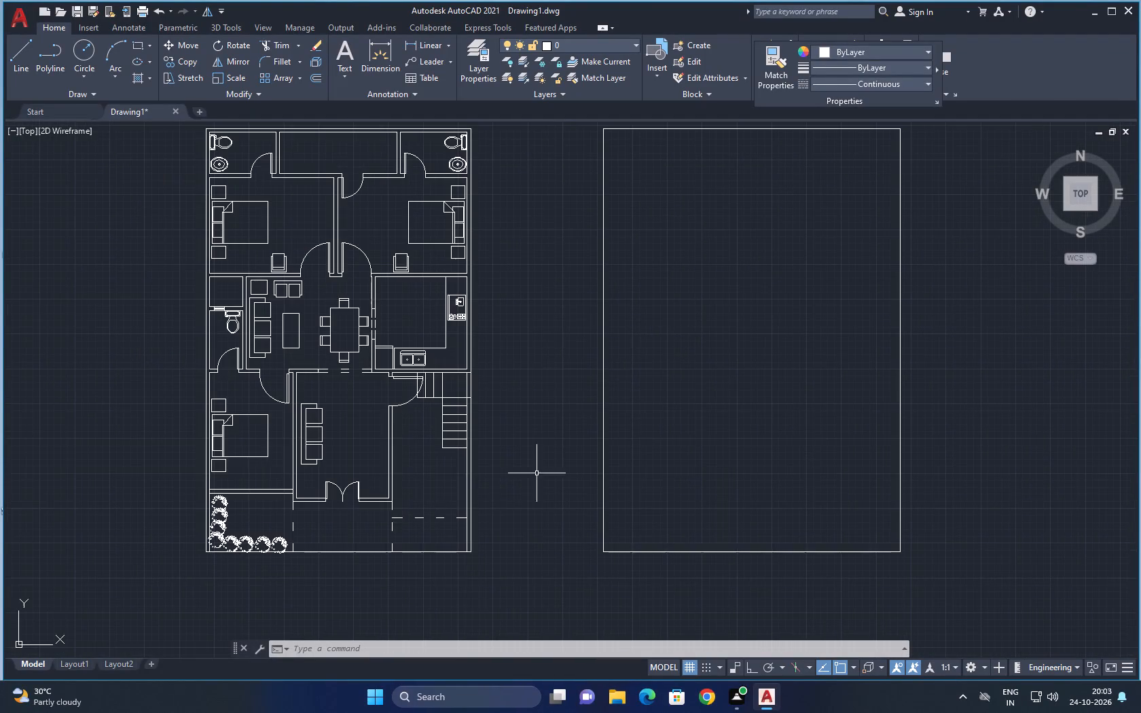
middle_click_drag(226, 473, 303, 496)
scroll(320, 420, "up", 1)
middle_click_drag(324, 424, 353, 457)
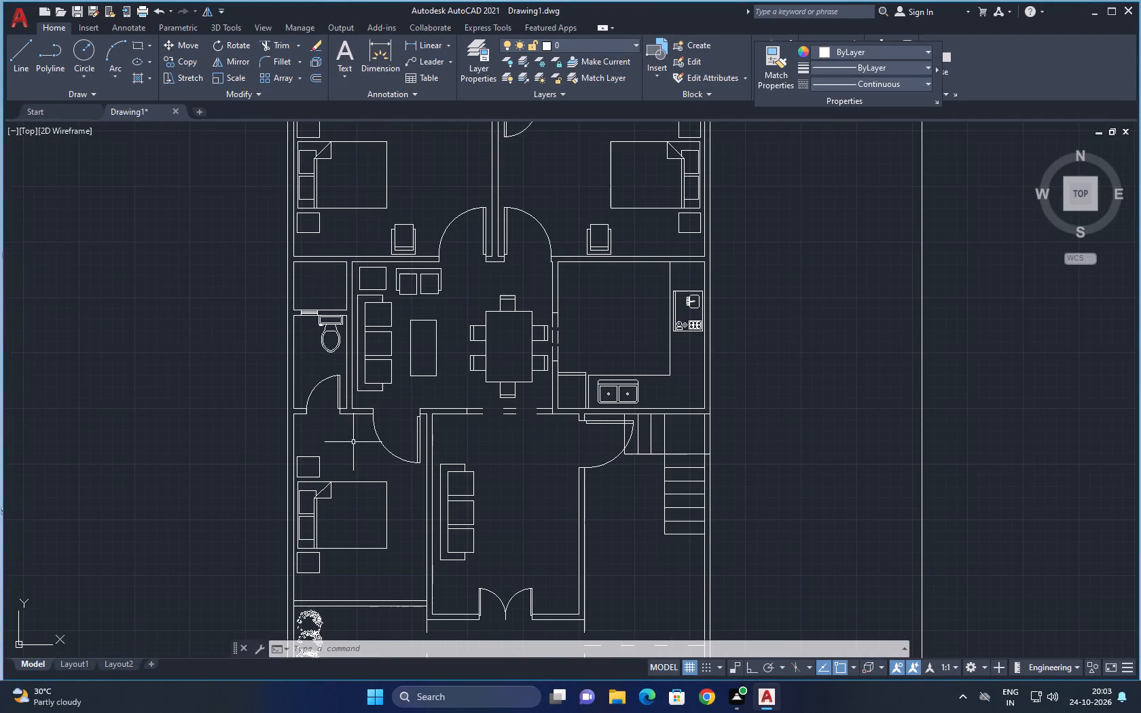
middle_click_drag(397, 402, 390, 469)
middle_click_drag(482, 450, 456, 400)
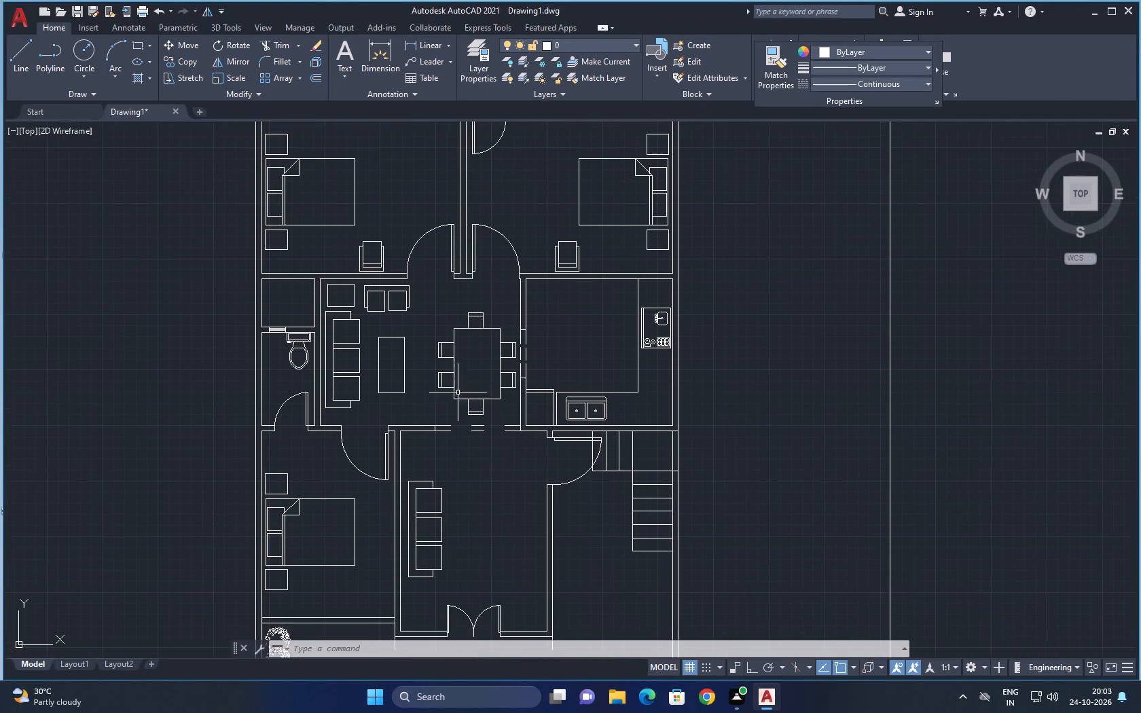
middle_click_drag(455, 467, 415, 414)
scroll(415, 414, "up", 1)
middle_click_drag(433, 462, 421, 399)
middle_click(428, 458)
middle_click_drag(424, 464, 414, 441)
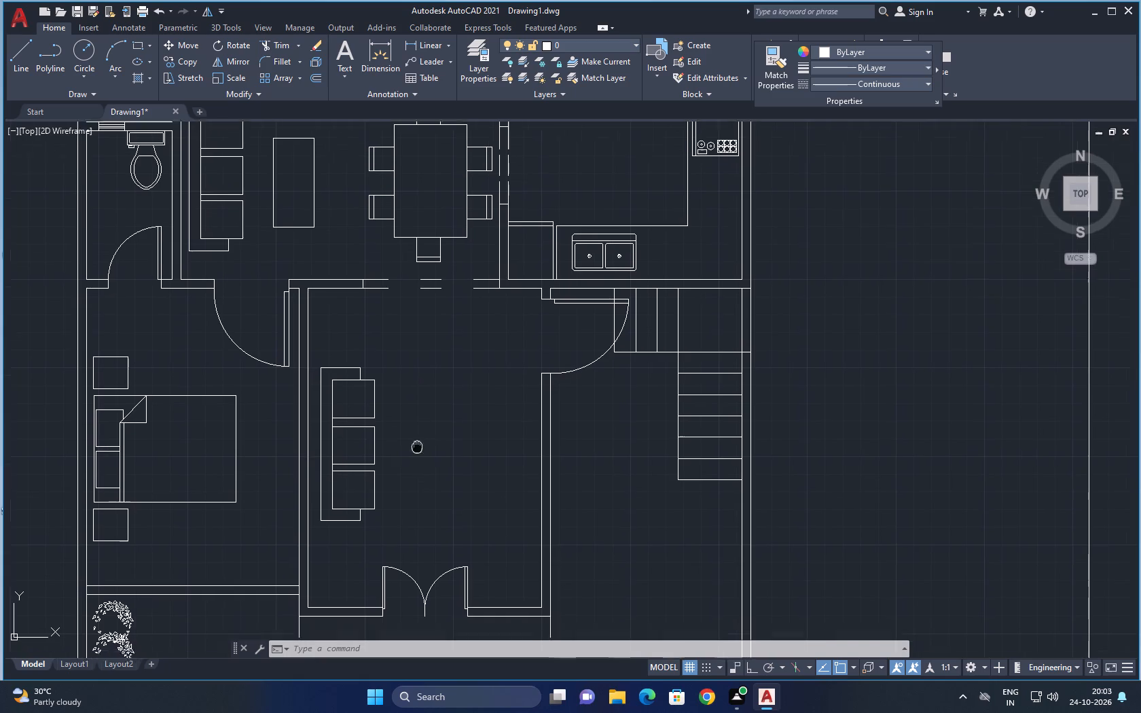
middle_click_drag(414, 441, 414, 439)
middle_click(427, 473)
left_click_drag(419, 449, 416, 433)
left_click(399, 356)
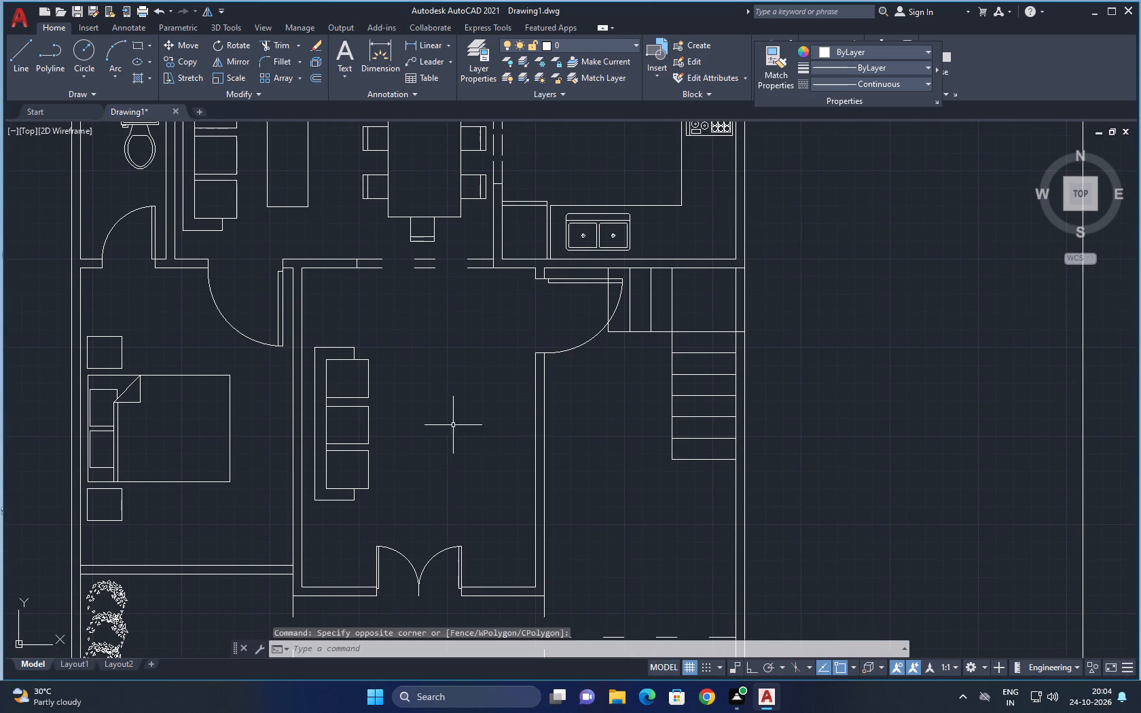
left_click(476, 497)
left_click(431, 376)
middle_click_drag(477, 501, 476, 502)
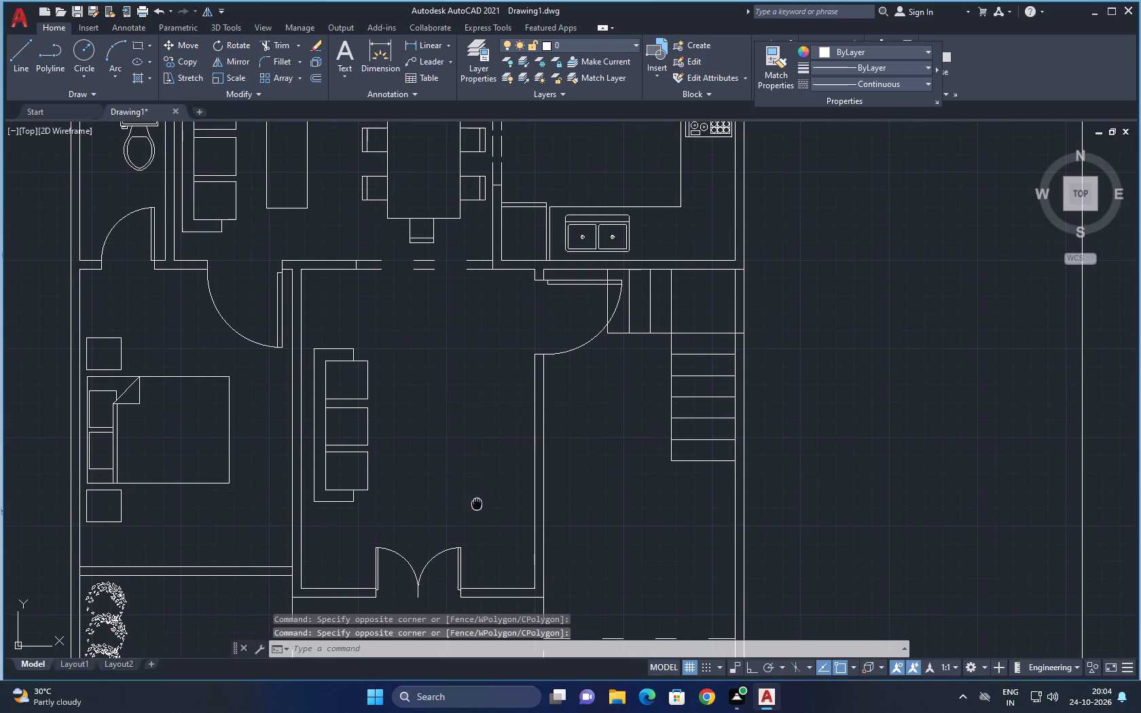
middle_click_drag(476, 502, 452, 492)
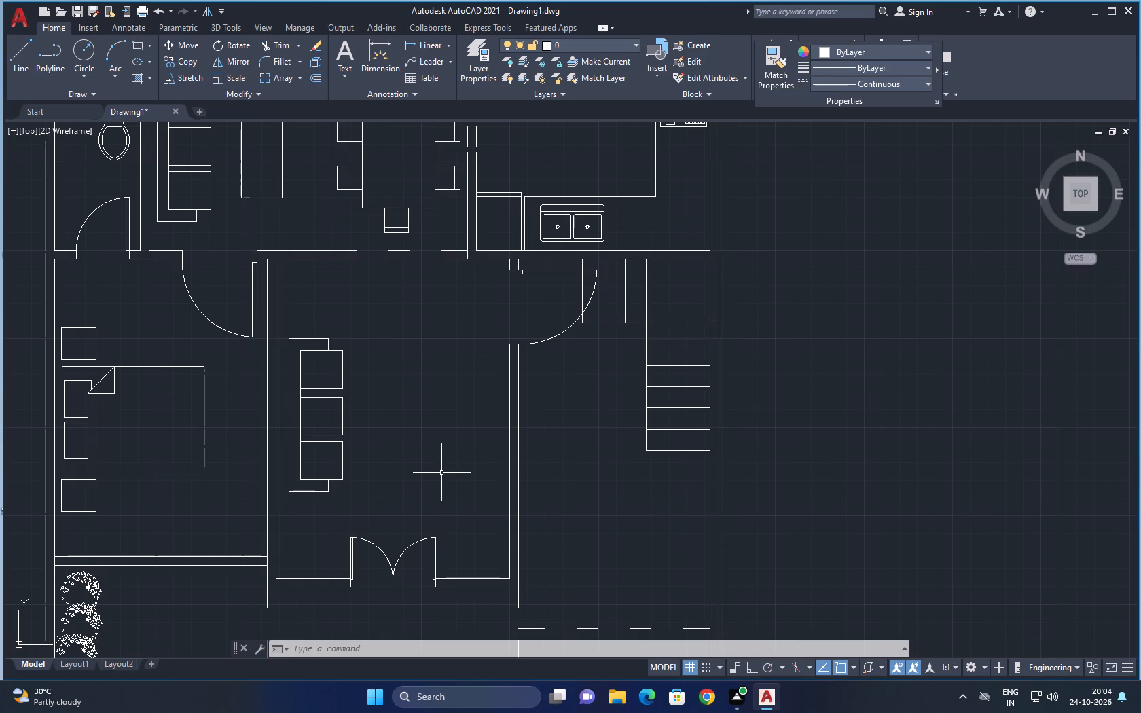
Draw a horizontal base line about 1'-7" long in the front living room's southwest corner, continuing with a segment slanting up toward the double door.
scroll(315, 530, "up", 1)
middle_click_drag(316, 522, 357, 480)
scroll(339, 504, "up", 1)
middle_click_drag(342, 509, 372, 515)
scroll(348, 511, "down", 1)
scroll(373, 513, "up", 1)
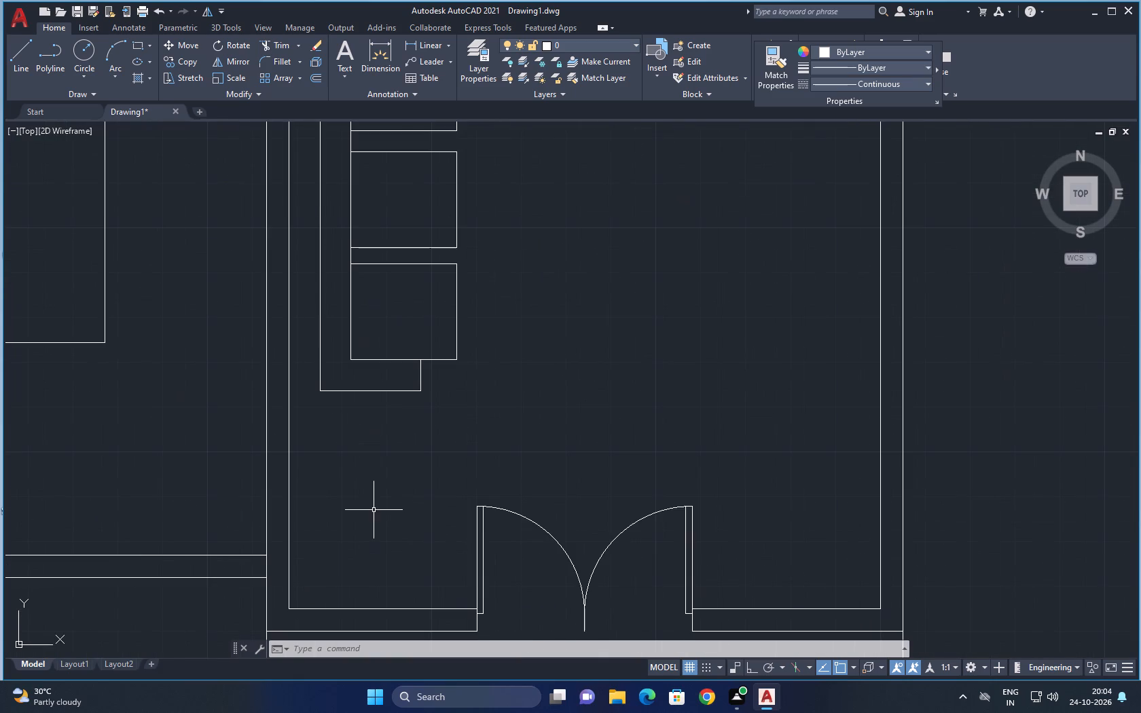
key("l")
key("space")
middle_click_drag(363, 560, 478, 477)
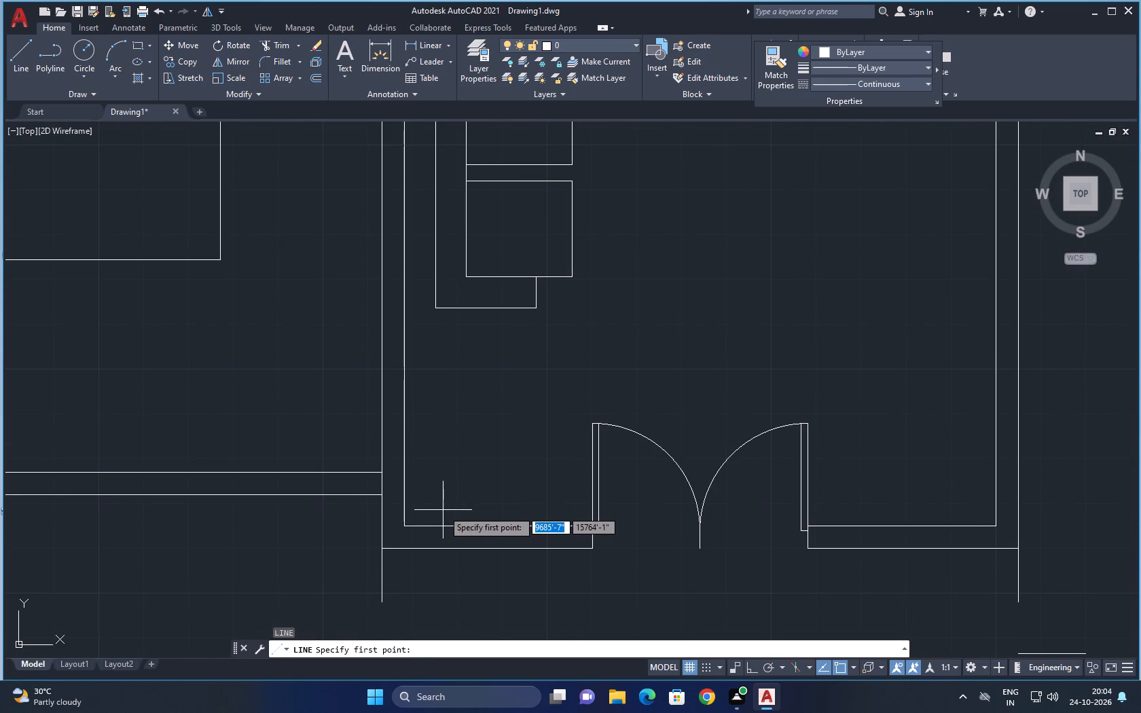
left_click(443, 510)
scroll(508, 514, "up", 1)
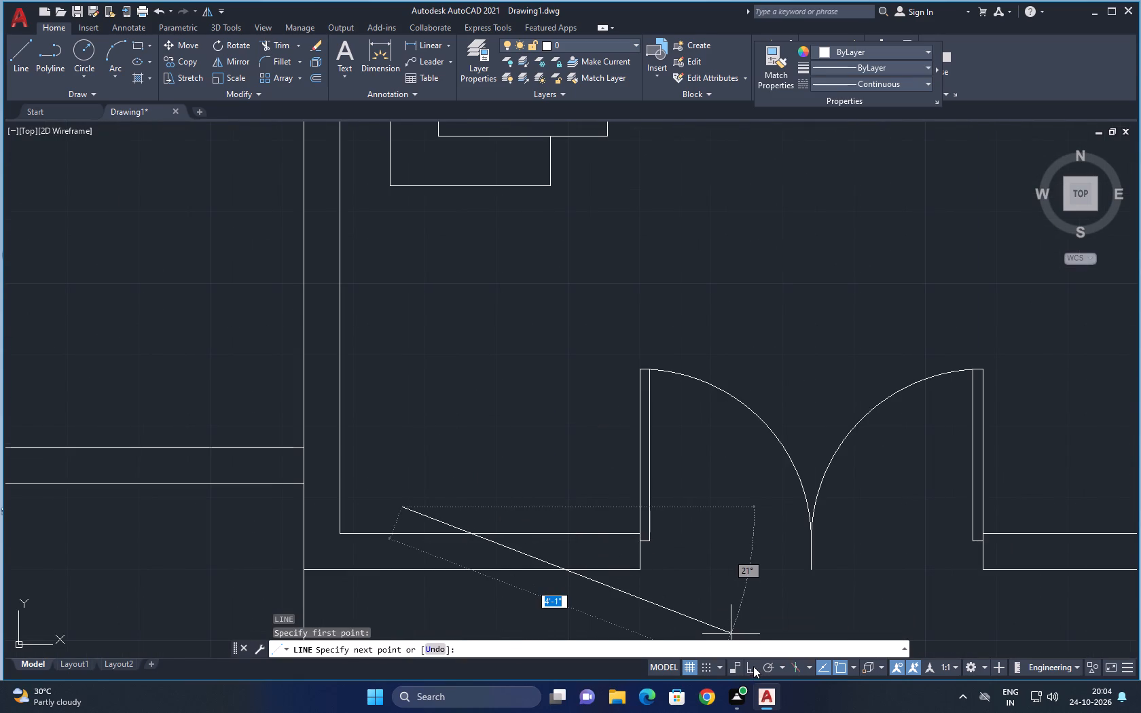
left_click(753, 666)
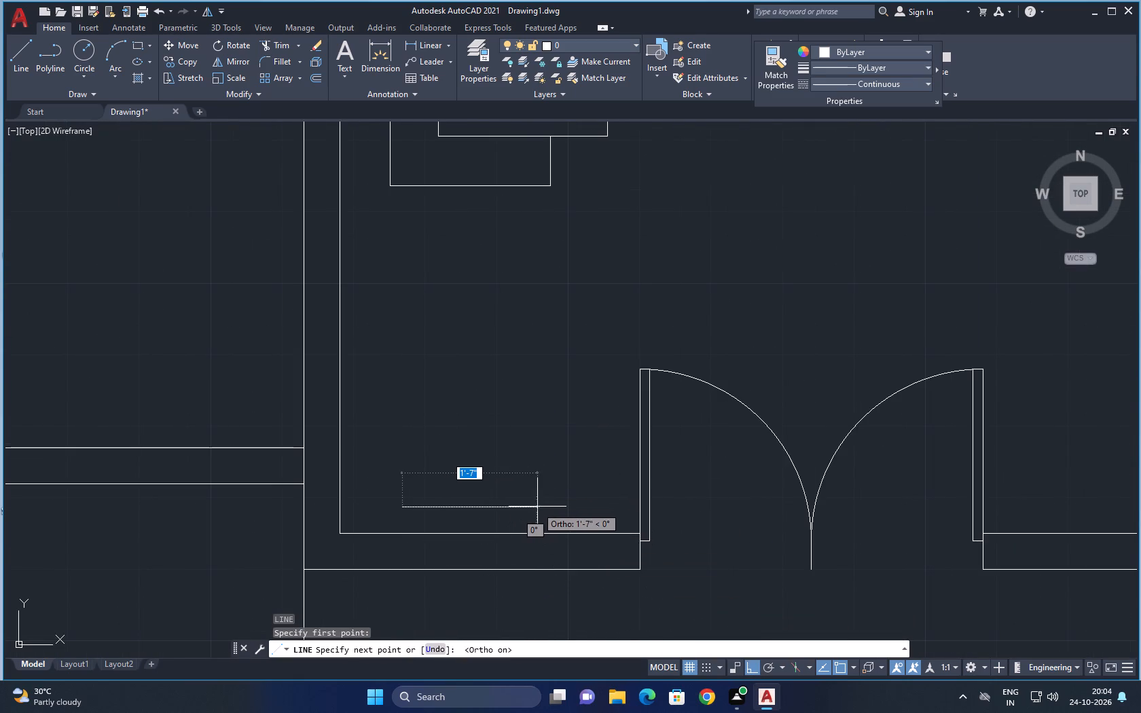
left_click(545, 510)
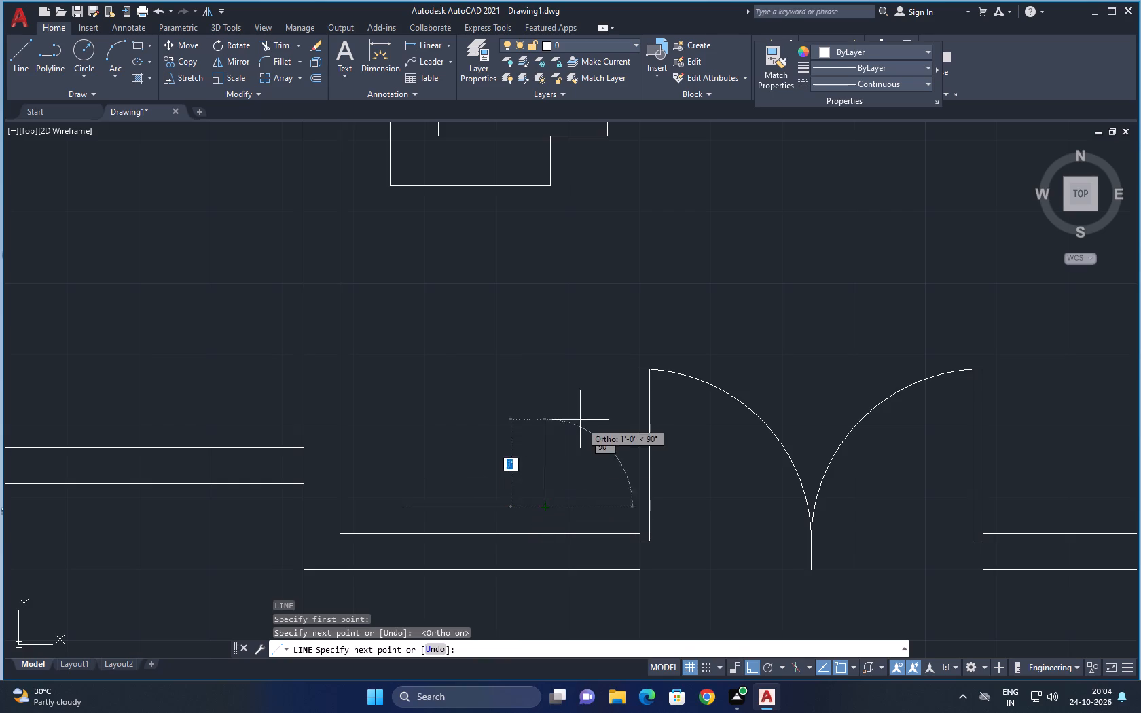
left_click(753, 661)
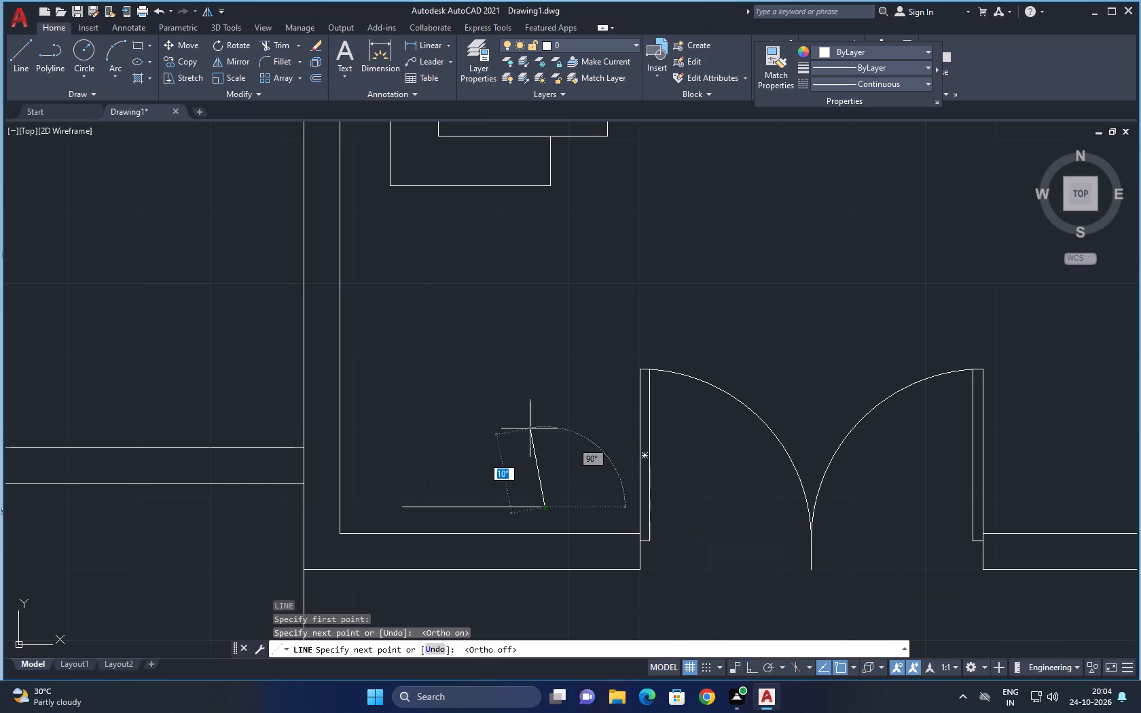
left_click(600, 365)
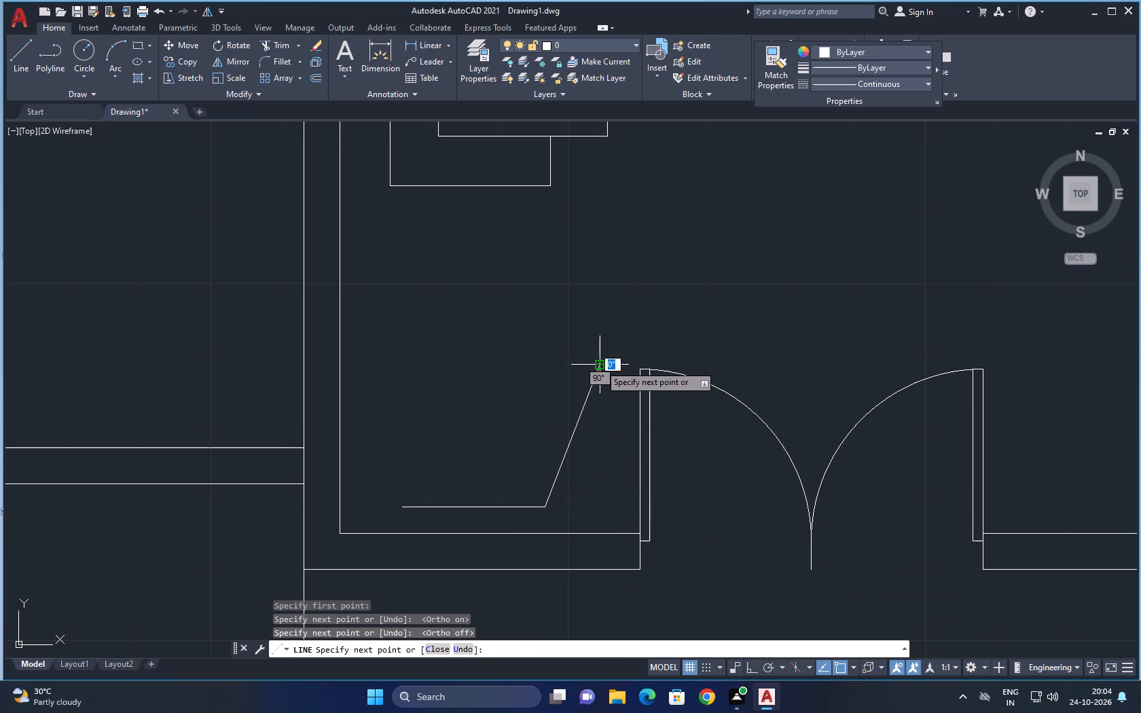
key("Escape")
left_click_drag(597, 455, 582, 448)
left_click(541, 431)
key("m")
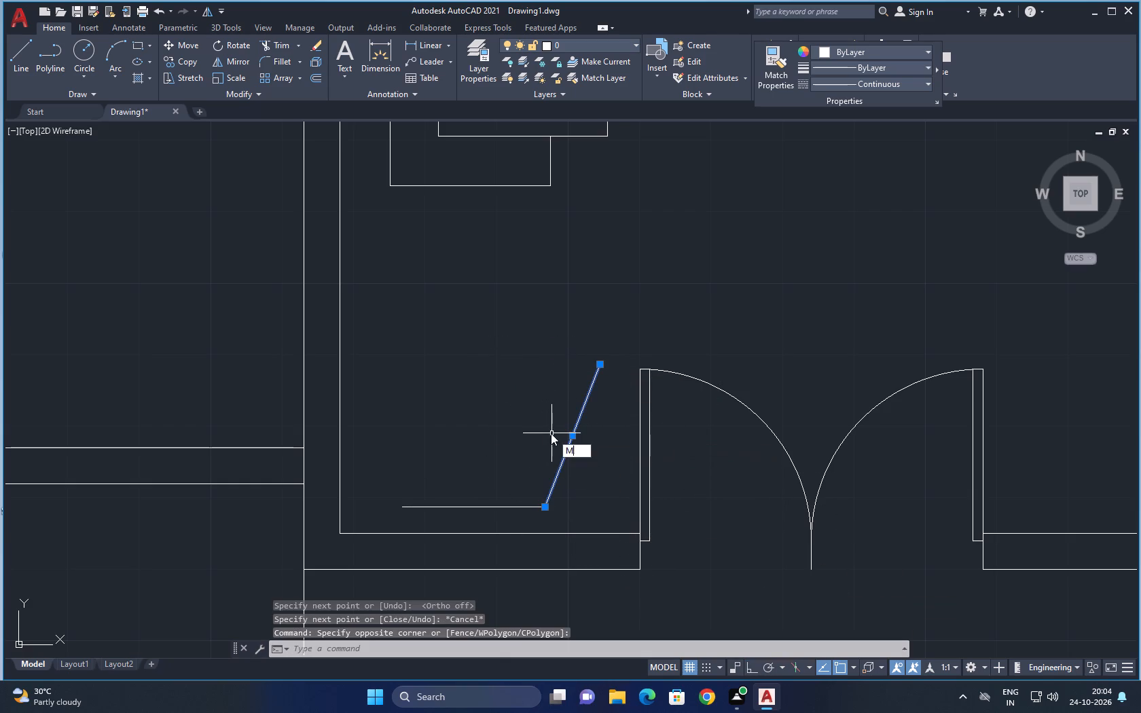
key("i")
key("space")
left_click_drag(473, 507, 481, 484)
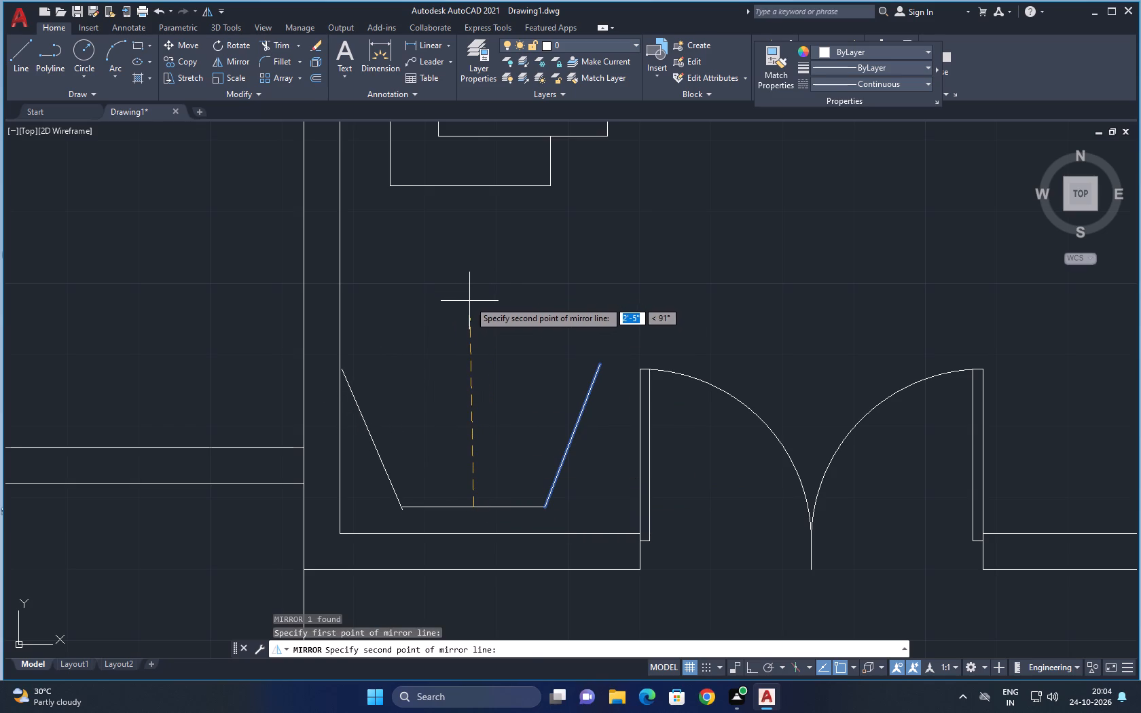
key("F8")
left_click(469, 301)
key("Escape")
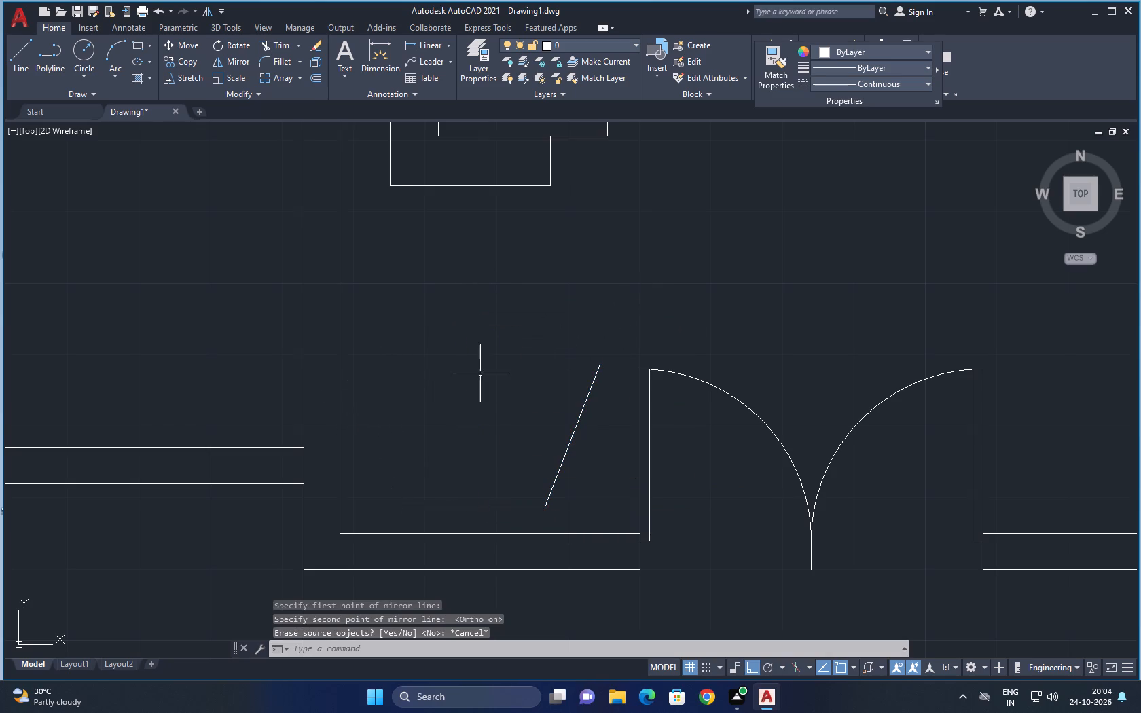
Mirror the slanted line about a vertical axis through the base line's midpoint, keeping the original.
left_click_drag(592, 445, 577, 433)
left_click(532, 396)
key("m")
key("i")
key("space")
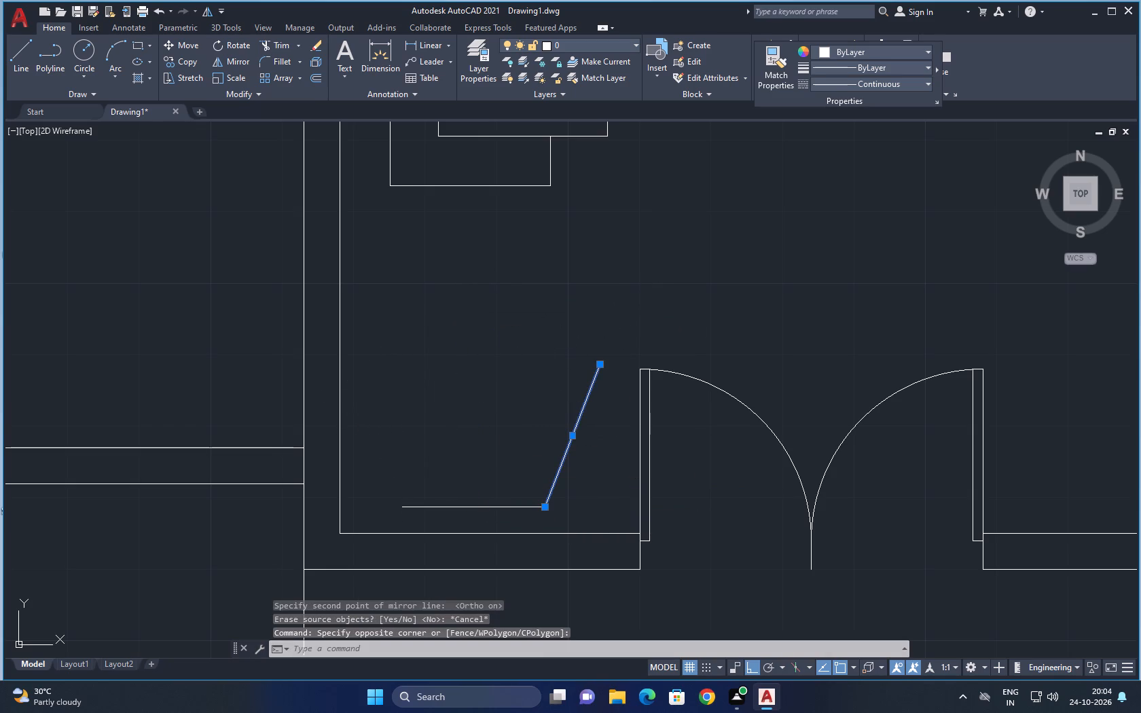
left_click_drag(473, 507, 475, 490)
left_click(491, 296)
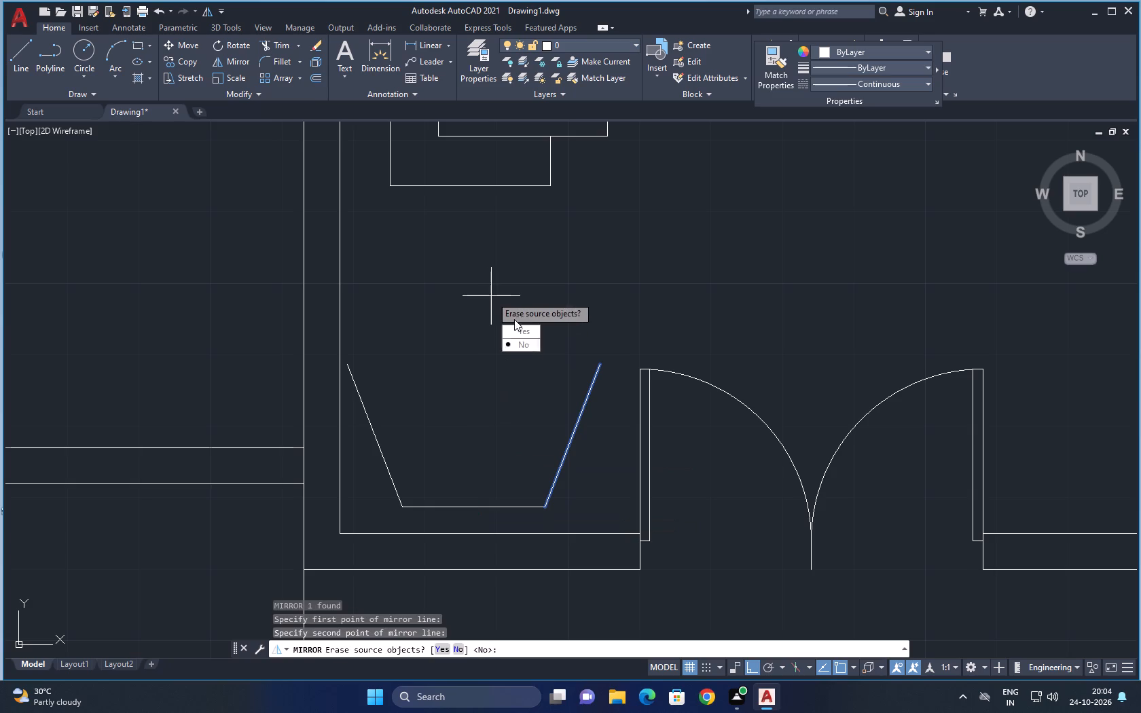
left_click_drag(516, 348, 491, 296)
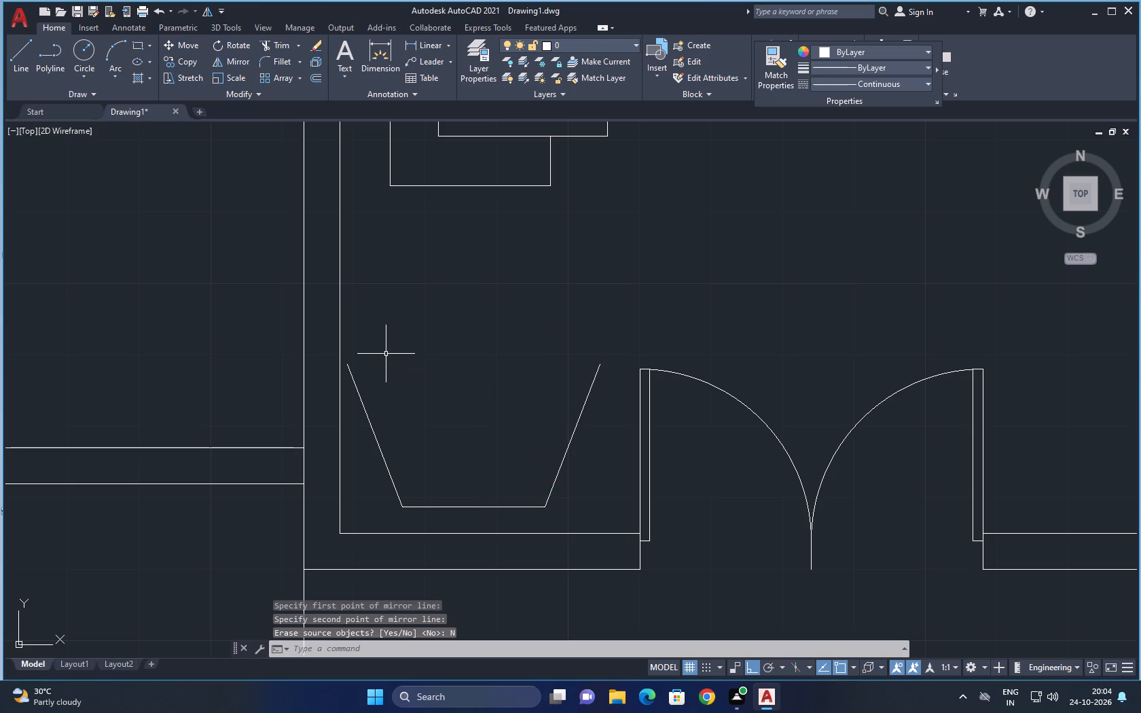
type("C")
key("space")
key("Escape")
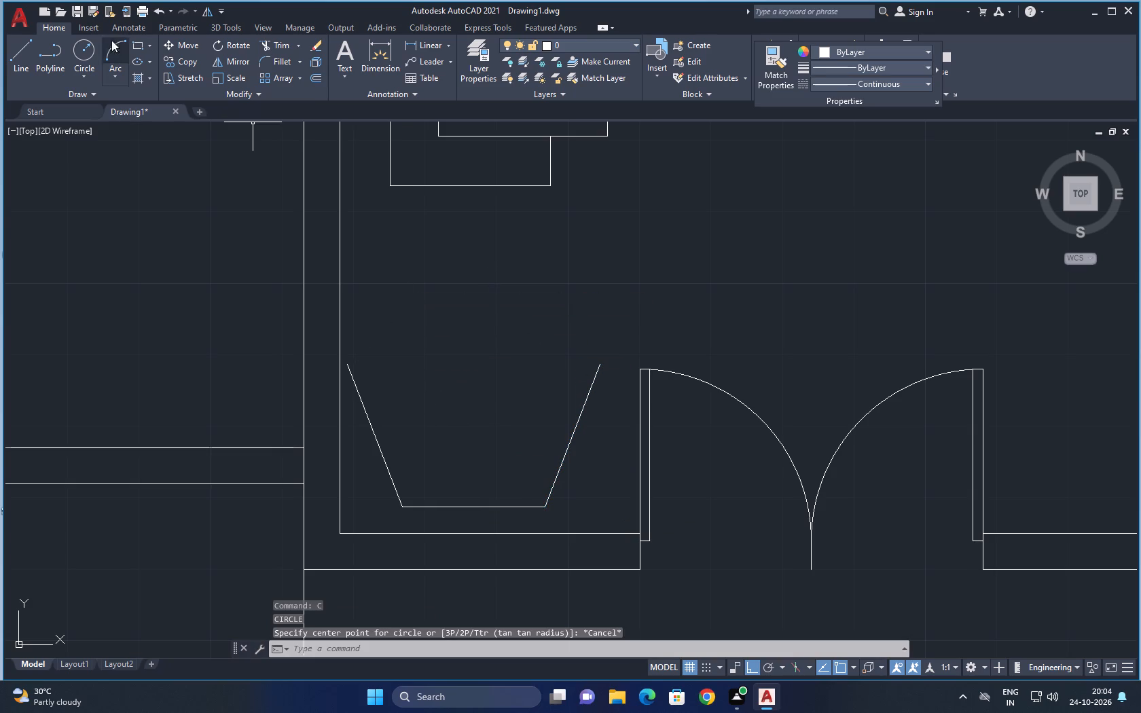
Draw a three-point arc from the west slanted line's upper end through the east one's upper end, ending about 4' south of it.
left_click(112, 50)
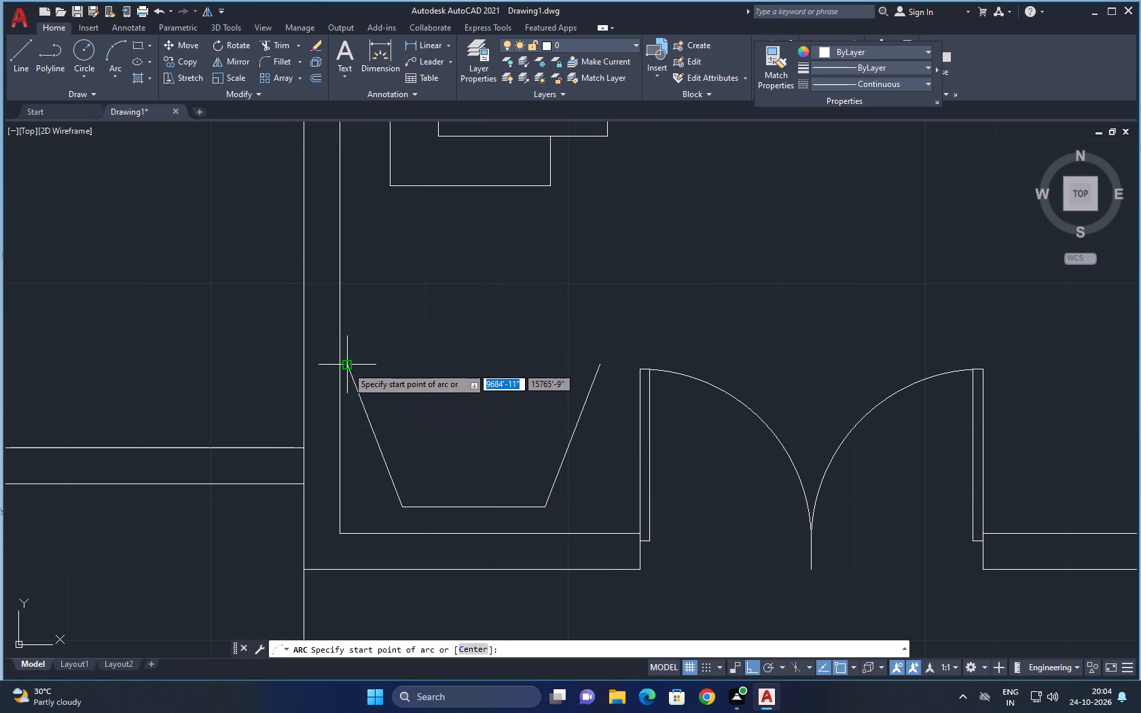
left_click(347, 367)
left_click(602, 363)
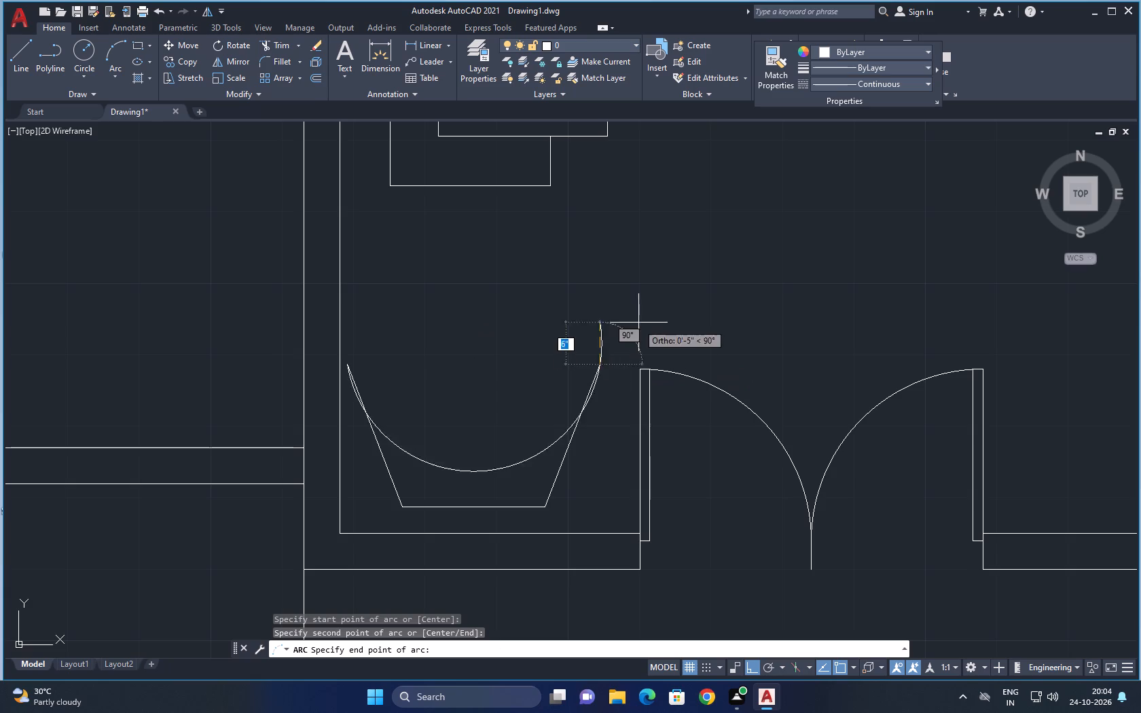
scroll(590, 418, "down", 2)
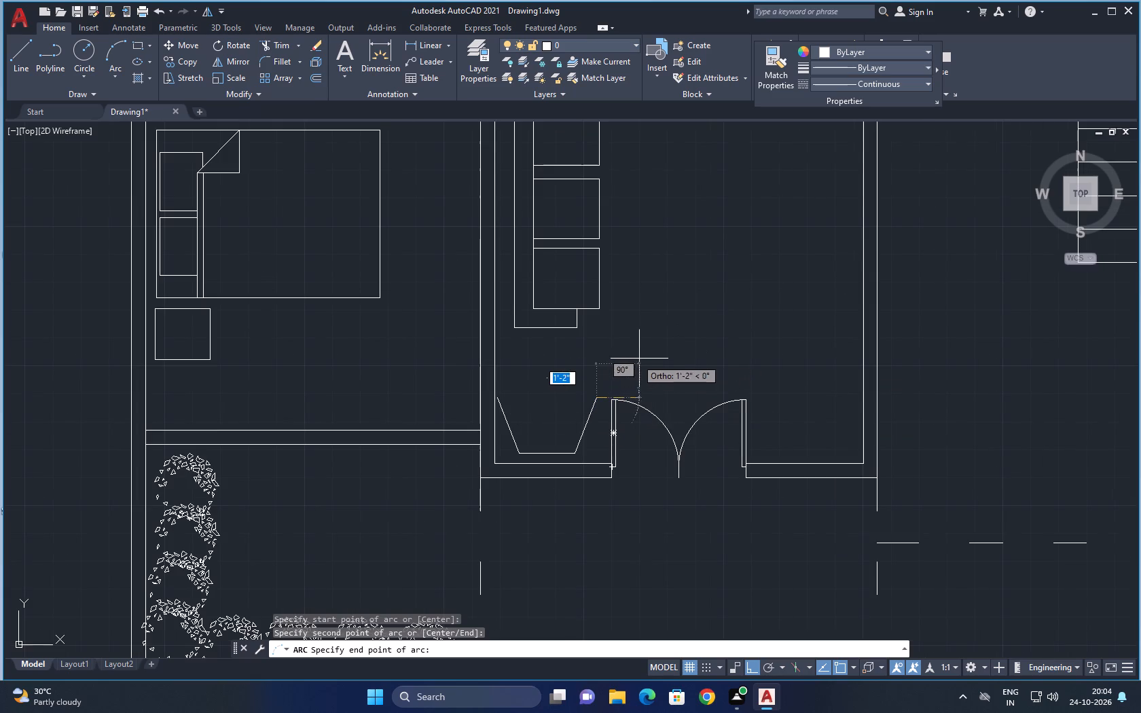
scroll(581, 366, "up", 1)
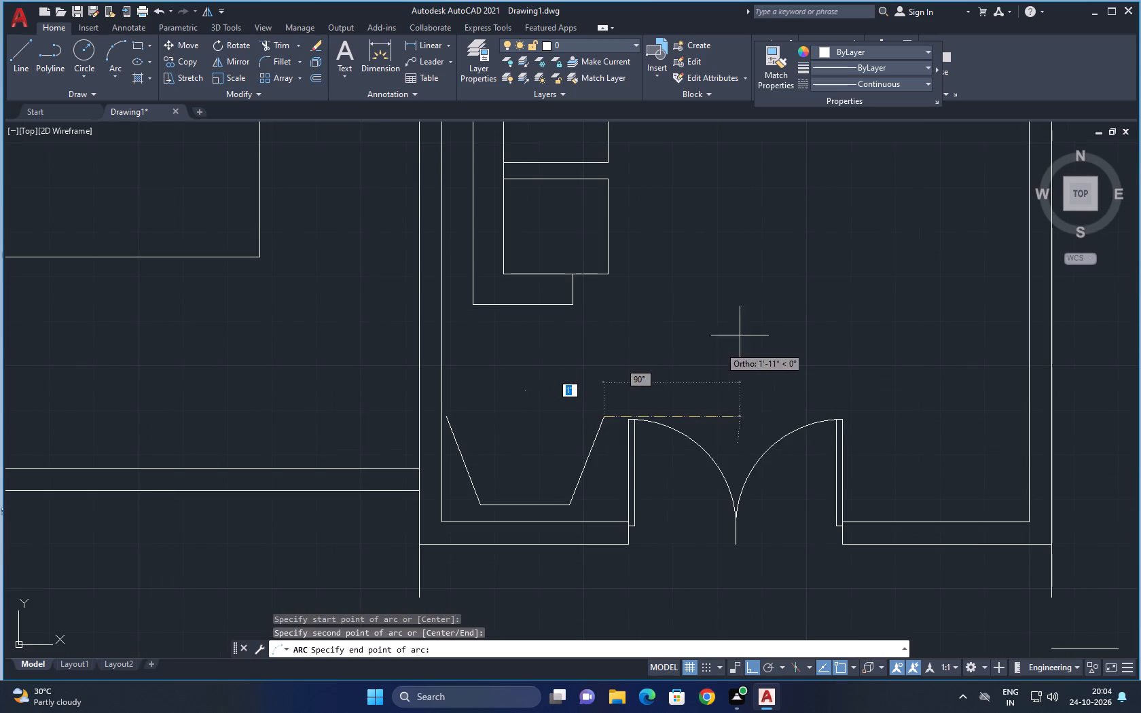
scroll(565, 411, "up", 2)
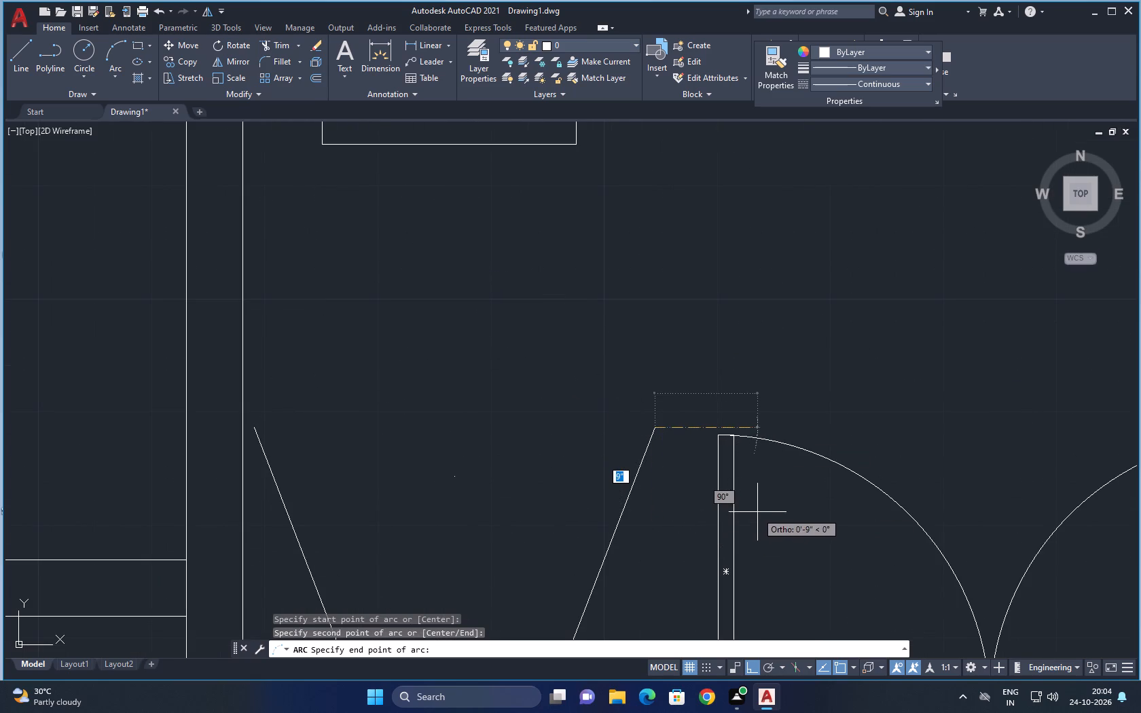
scroll(766, 496, "down", 1)
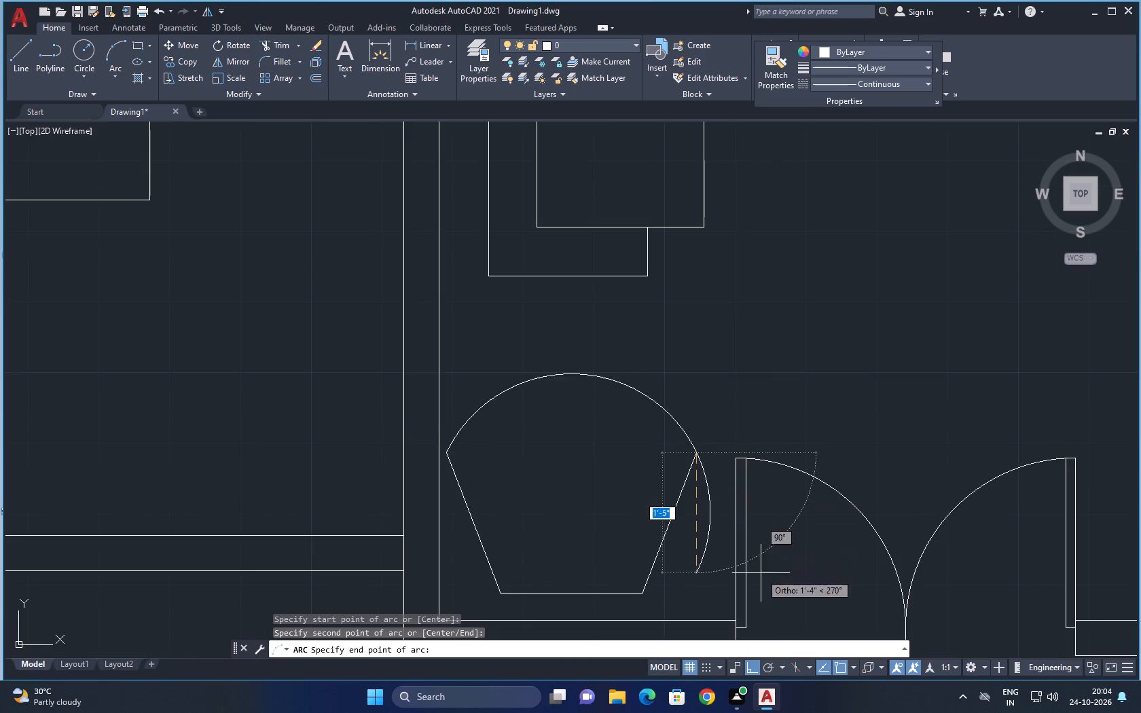
scroll(776, 566, "down", 2)
middle_click_drag(799, 496, 799, 424)
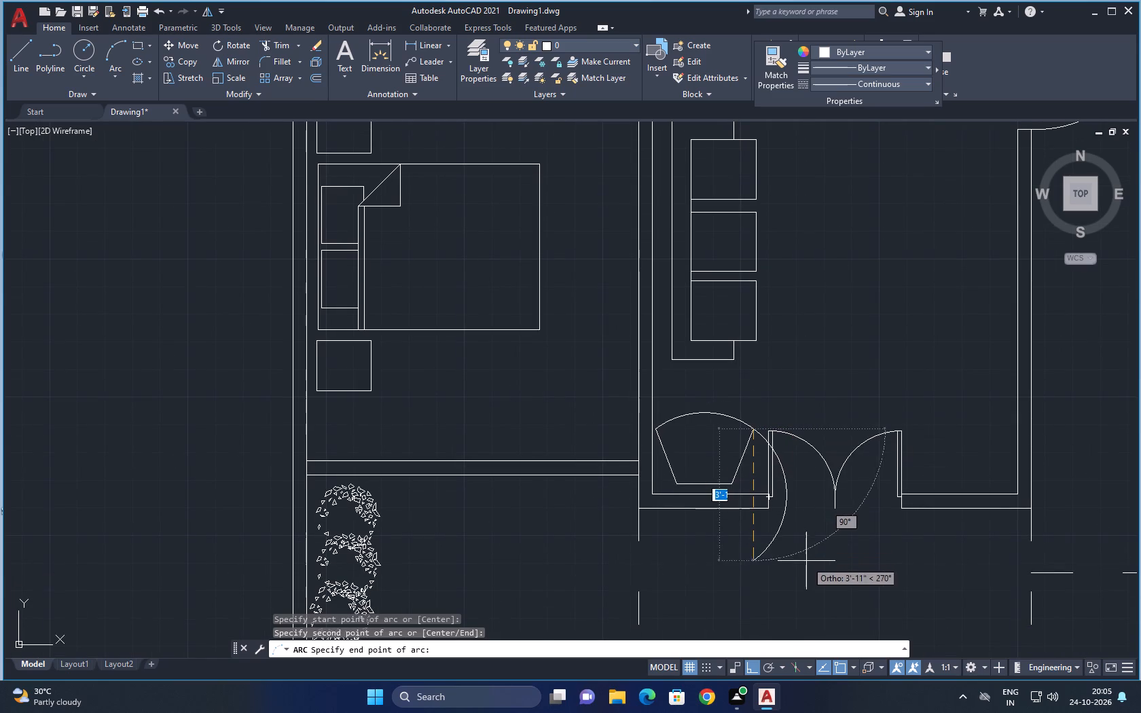
left_click_drag(803, 577, 802, 570)
Trim away the arc's excess beyond the east slanted line's upper end, leaving the curve between the two slanted lines.
key("t")
key("r")
key("space")
left_click(798, 478)
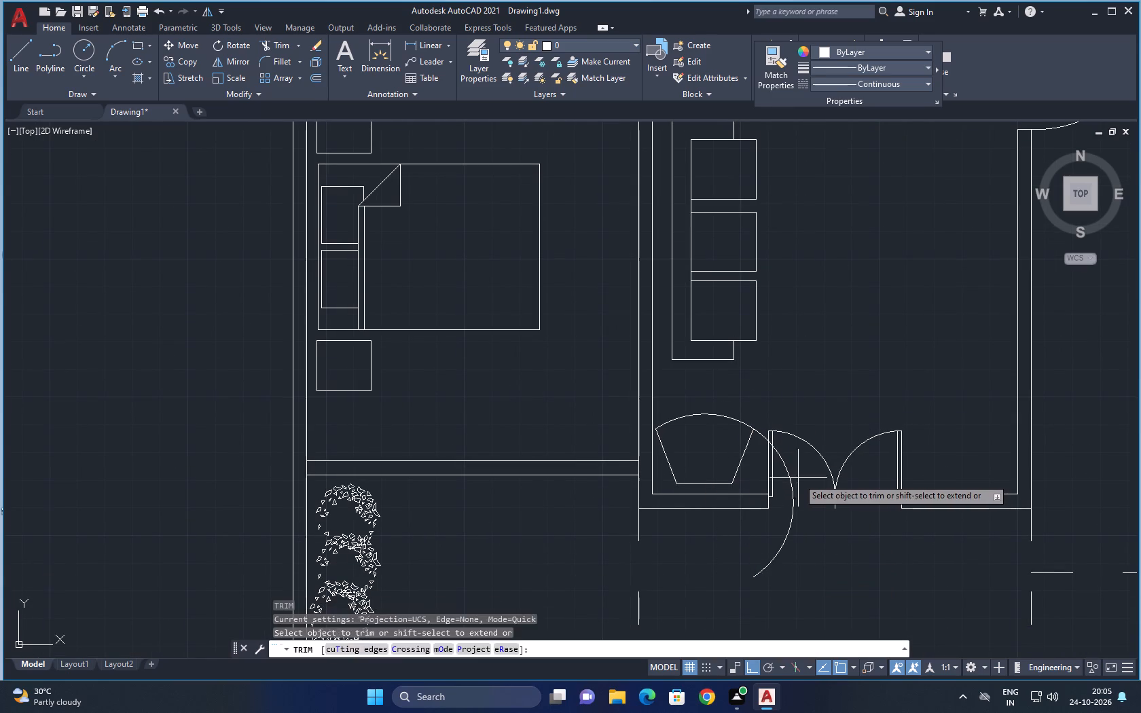
left_click(783, 479)
scroll(753, 435, "up", 3)
left_click(767, 435)
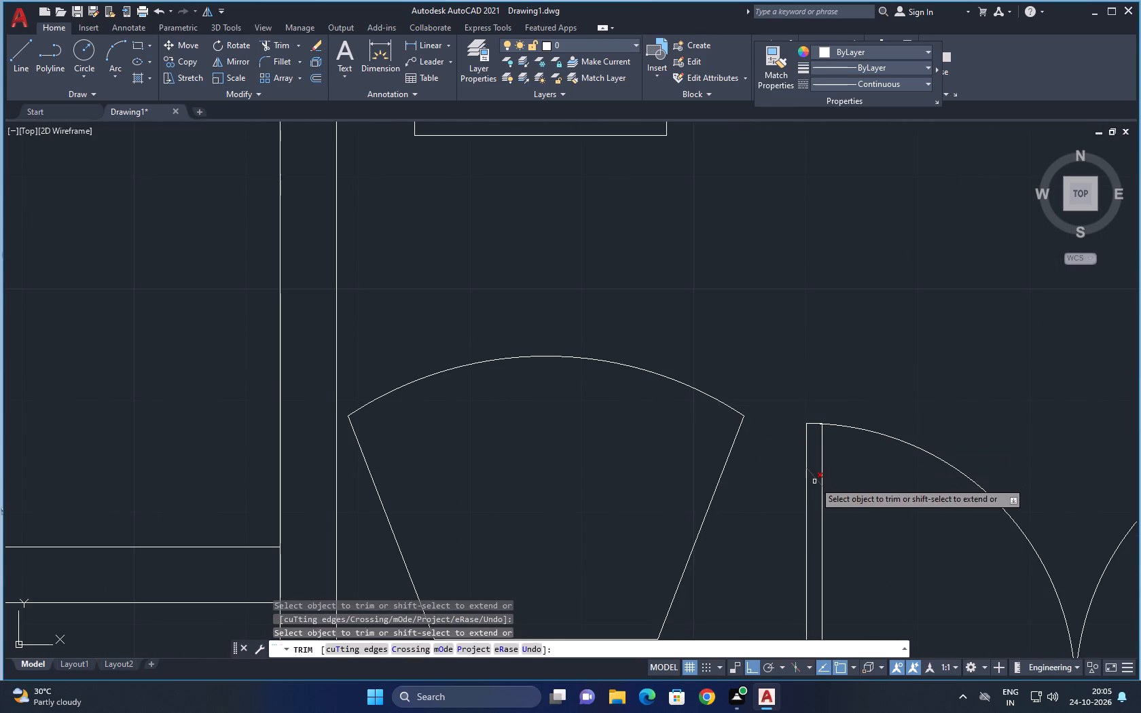
left_click(814, 481)
key("Escape")
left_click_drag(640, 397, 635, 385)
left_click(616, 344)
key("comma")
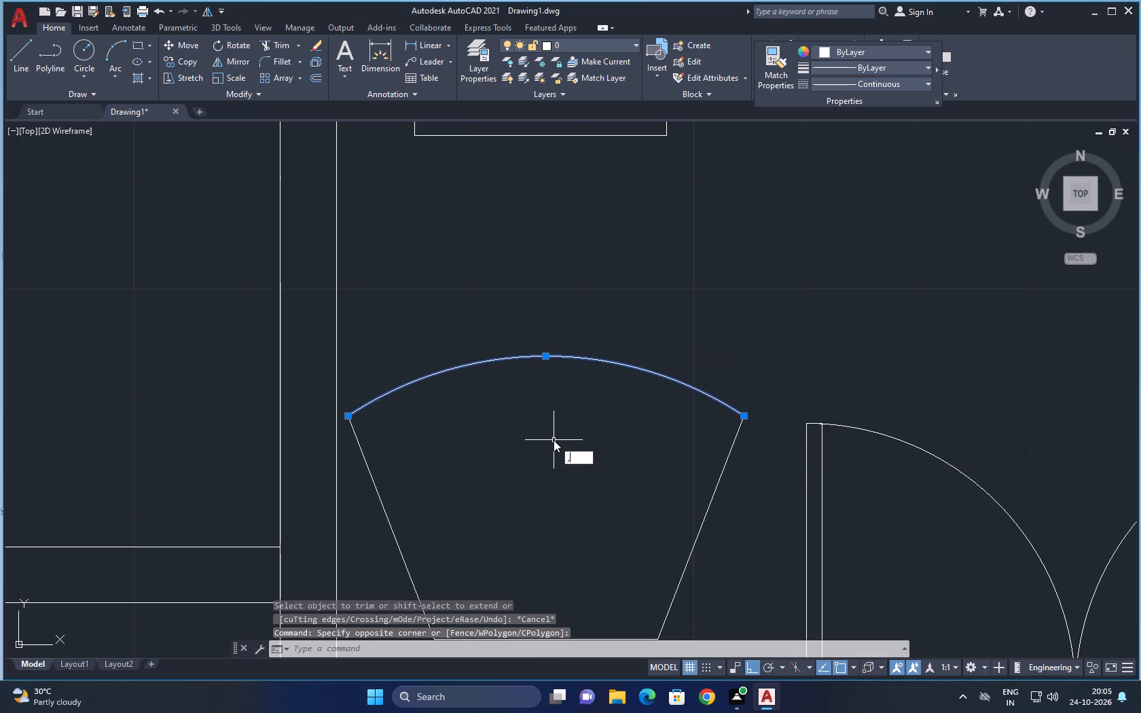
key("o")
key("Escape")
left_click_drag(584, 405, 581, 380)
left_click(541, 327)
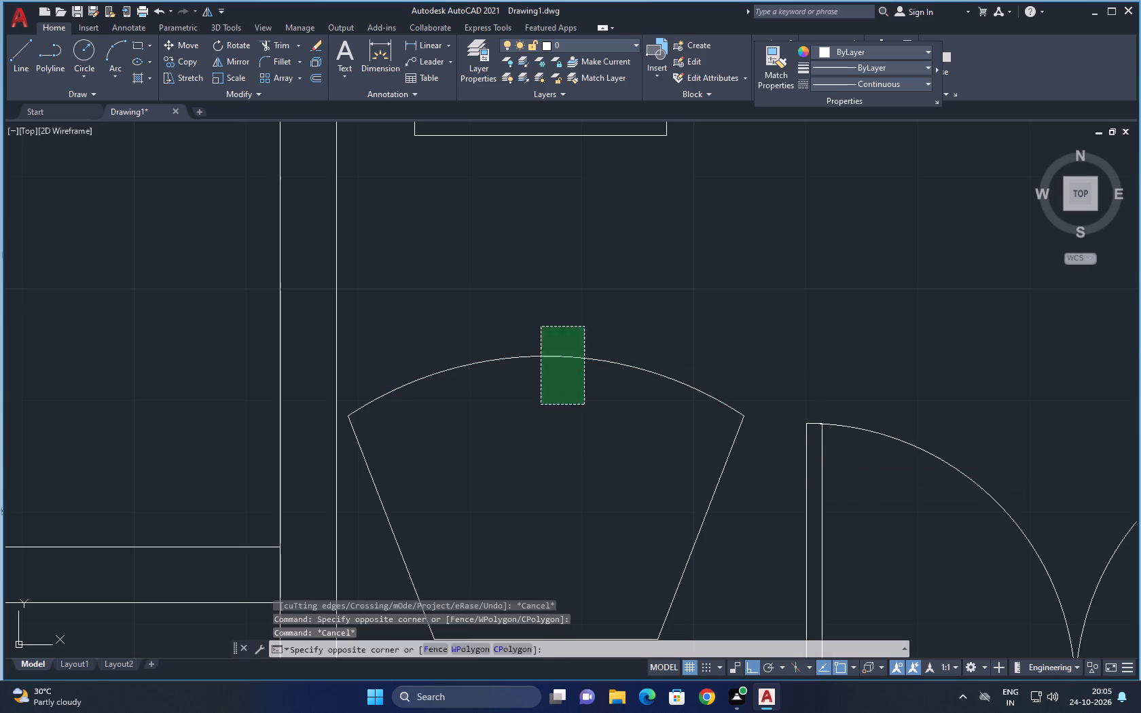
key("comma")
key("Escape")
Mirror the top arc about the horizontal line through its endpoints, keeping the original, to form the pot's lens-shaped opening.
left_click(567, 409)
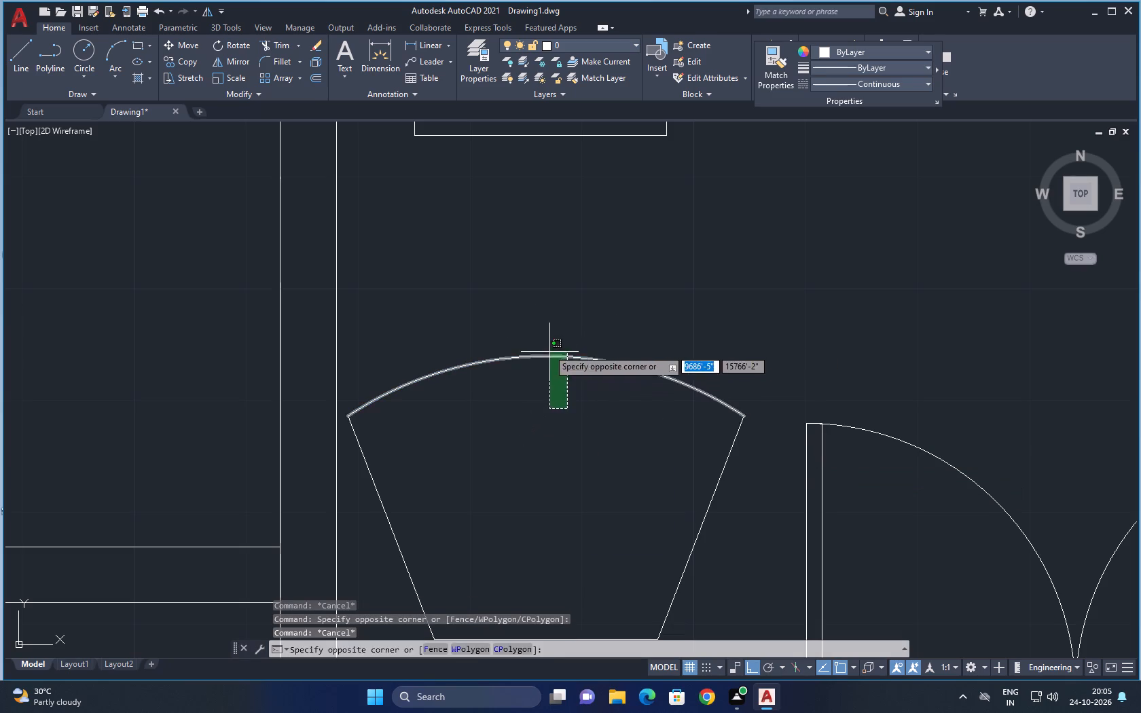
left_click(546, 344)
key("m")
key("i")
type("I")
key("space")
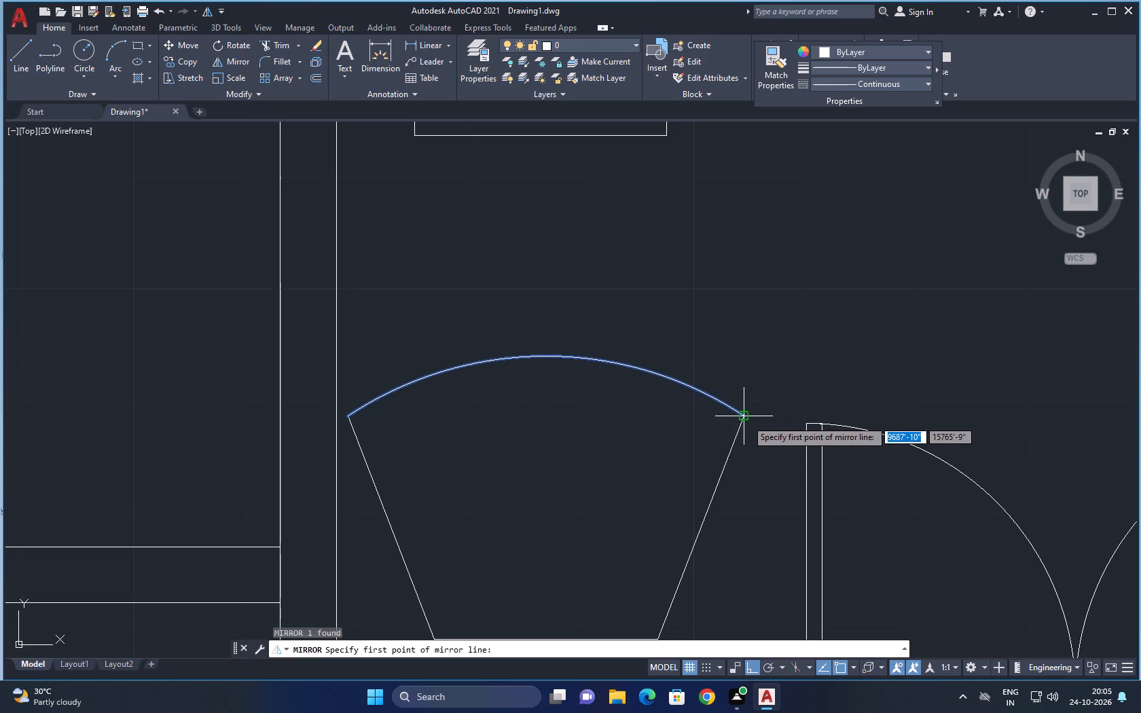
left_click(750, 420)
left_click(603, 403)
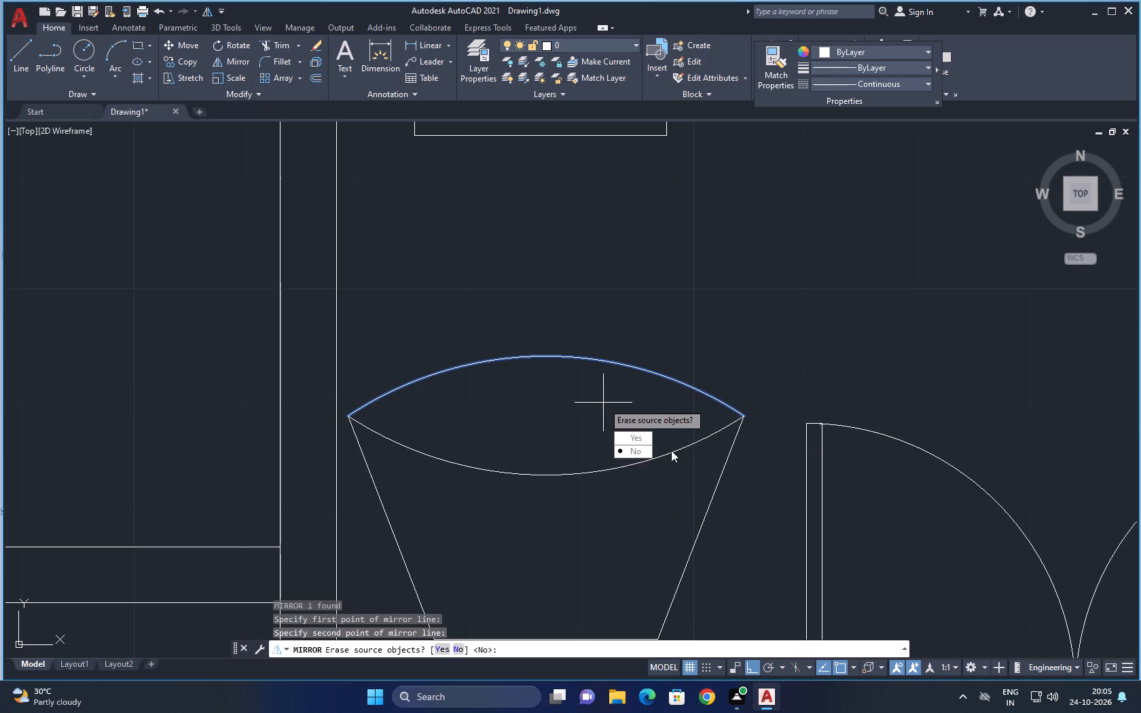
left_click_drag(642, 448, 603, 403)
Scale the whole pot down freehand, using a point on its east slanted side as the base point.
scroll(728, 317, "down", 1)
middle_click_drag(712, 376, 642, 359)
scroll(599, 420, "down", 1)
middle_click_drag(597, 422, 587, 492)
scroll(590, 450, "down", 1)
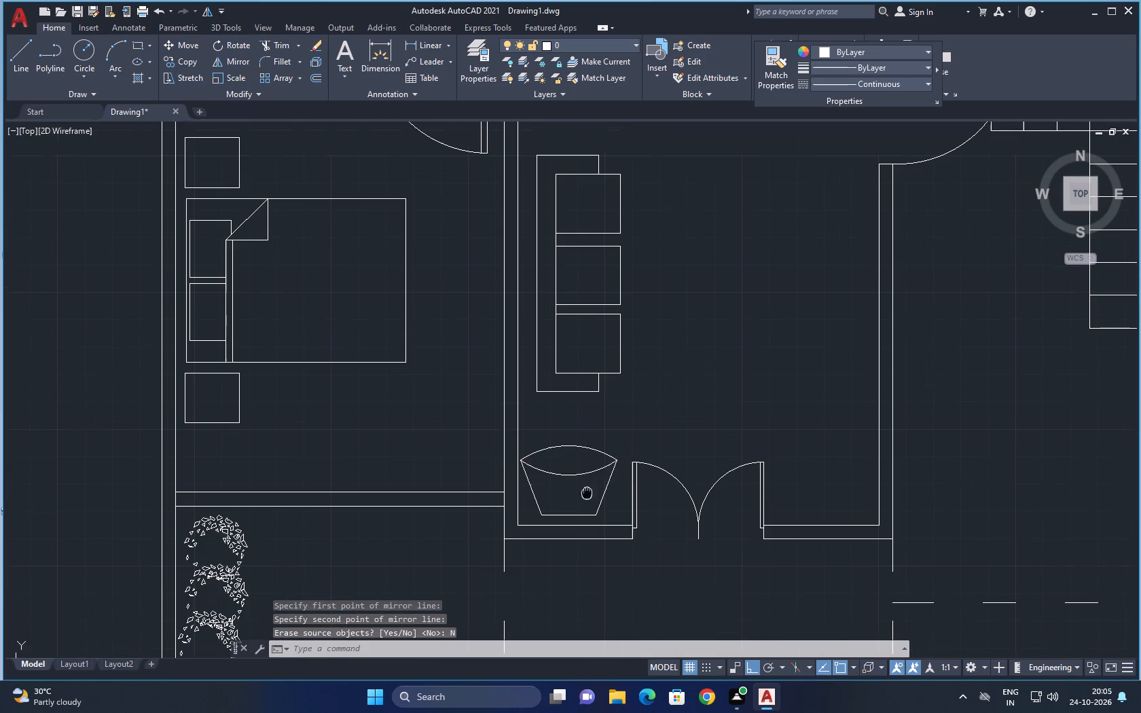
left_click(617, 515)
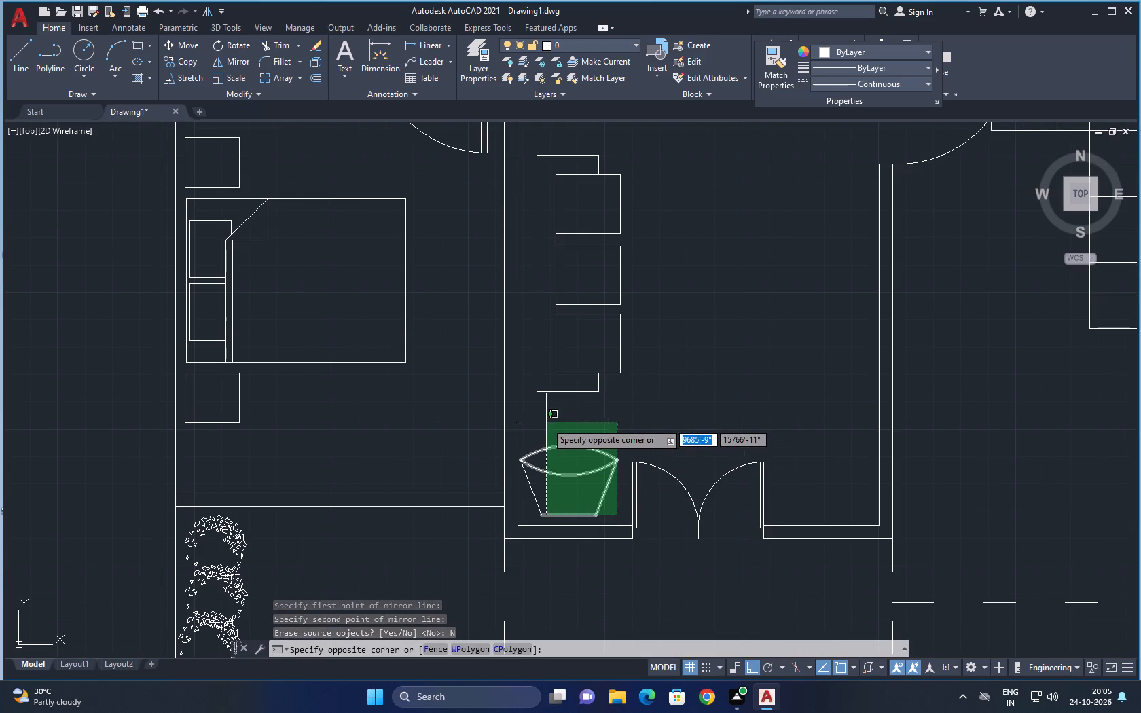
left_click(541, 426)
type("SC")
key("space")
left_click(600, 496)
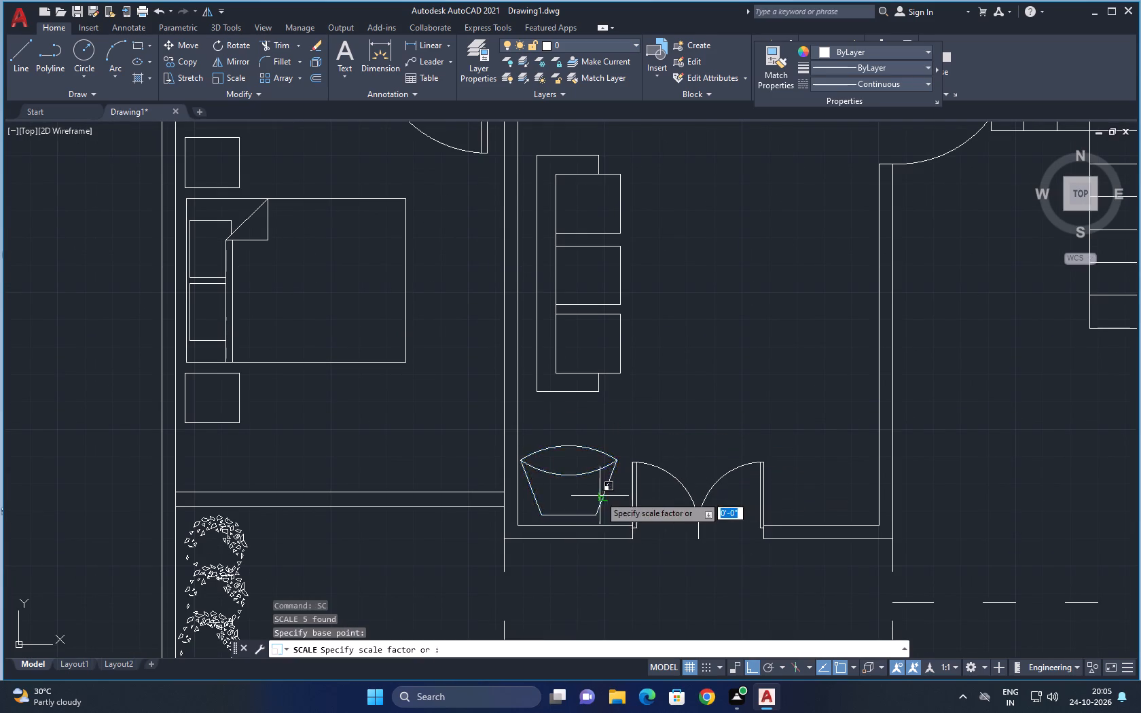
scroll(609, 507, "up", 2)
left_click(630, 542)
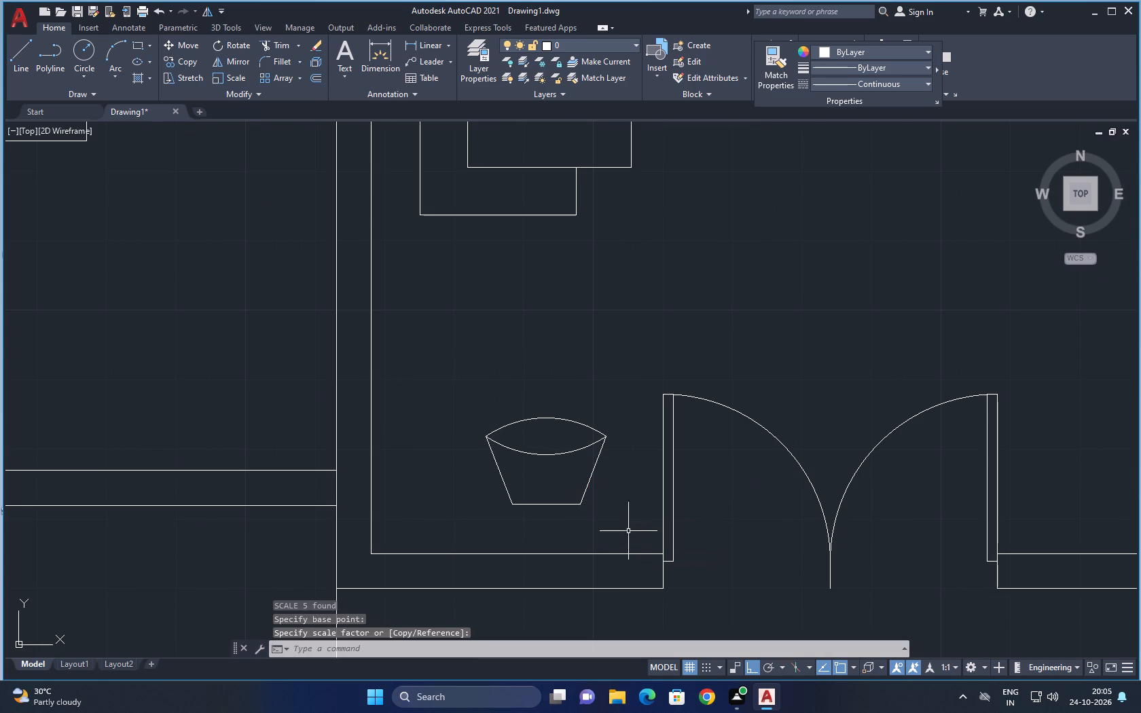
Move the whole pot about 8" west, toward the living room's west wall.
left_click(602, 496)
left_click_drag(526, 455, 519, 449)
left_click_drag(564, 526, 564, 513)
left_click(505, 371)
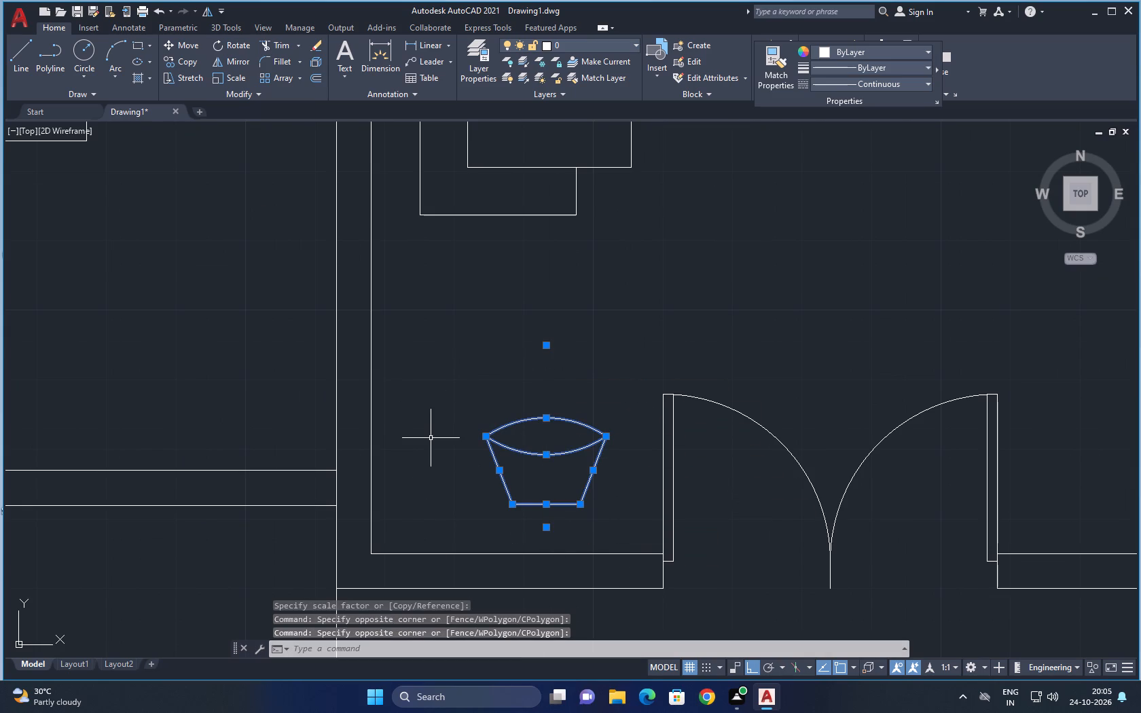
key("m")
key("space")
left_click(526, 491)
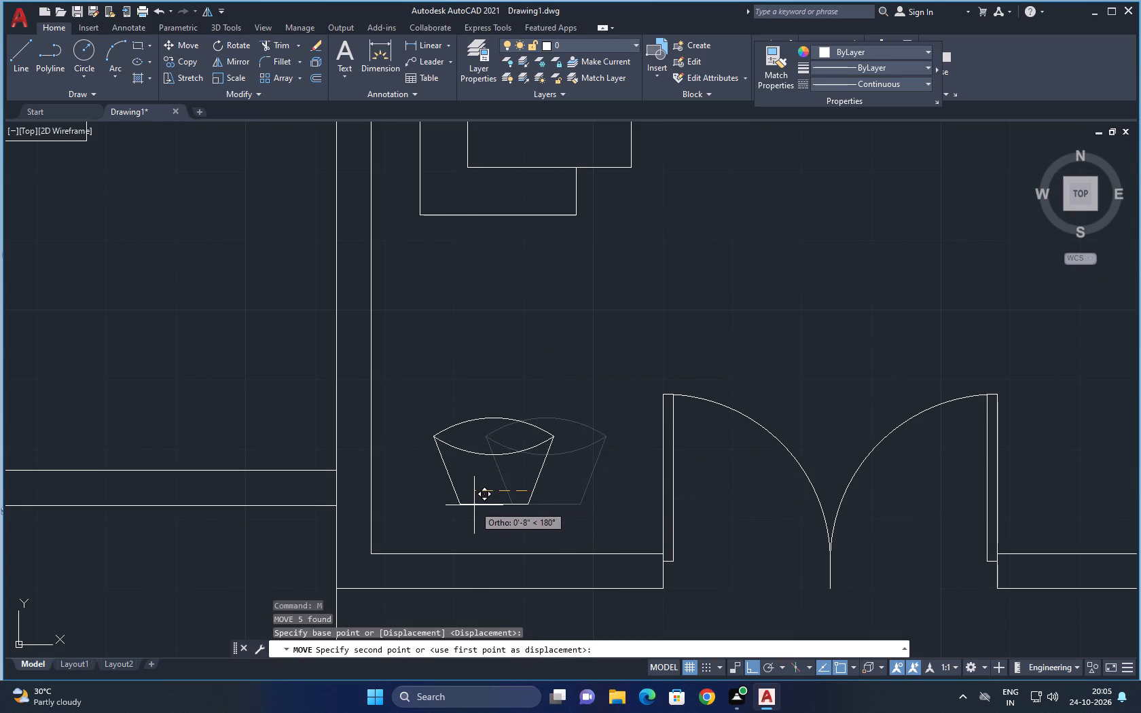
left_click(474, 505)
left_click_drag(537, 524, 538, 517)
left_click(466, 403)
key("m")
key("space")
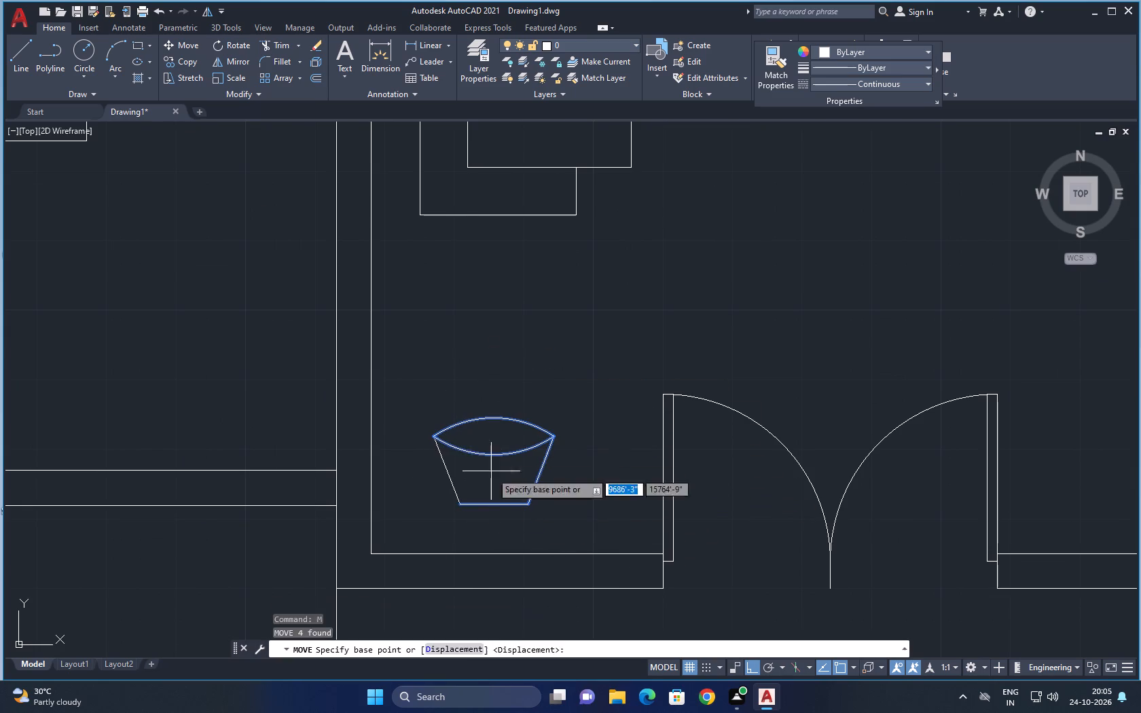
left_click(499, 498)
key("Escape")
Move the whole pot straight south so its base sits just above the living room's south wall.
left_click_drag(556, 519, 522, 487)
left_click(394, 387)
key("m")
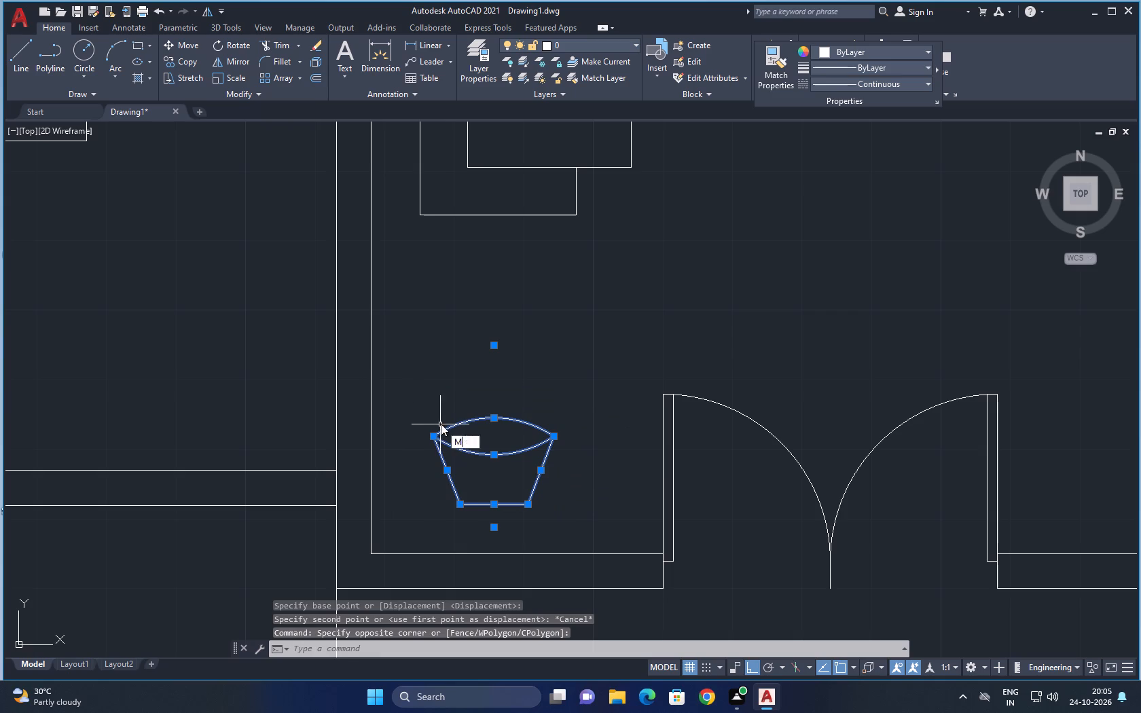
key("space")
left_click(501, 464)
left_click(503, 496)
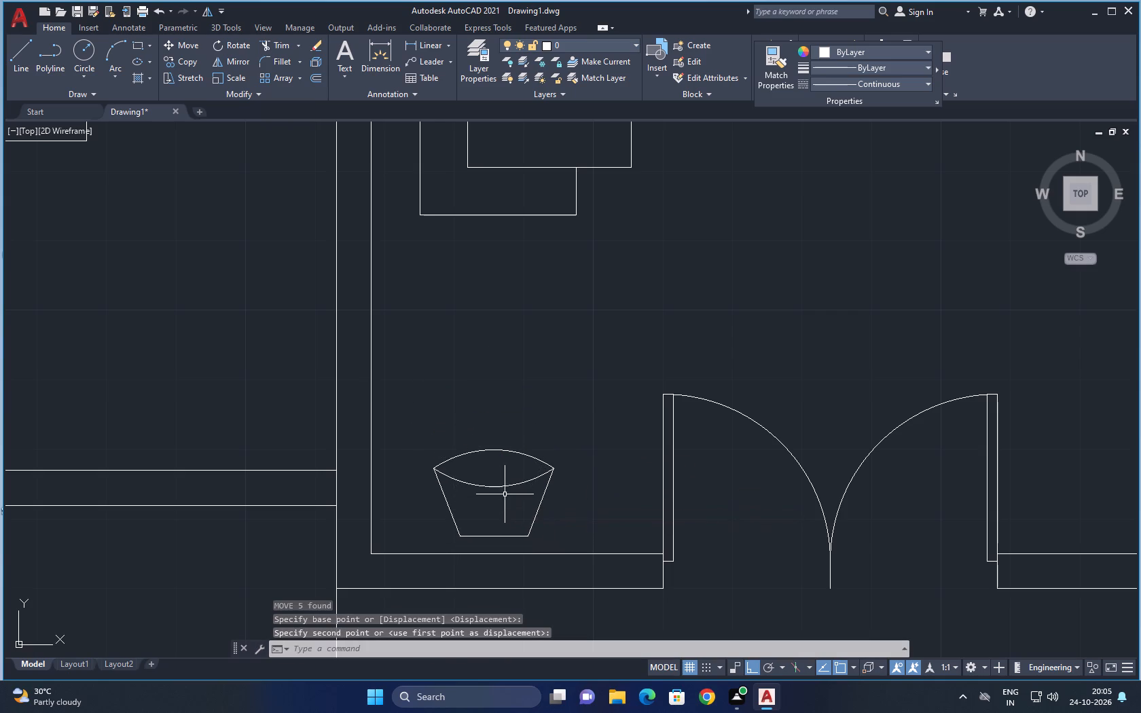
Draw a vertical plant stem about 2' long, going north from the centre of the pot's opening.
scroll(567, 473, "down", 1)
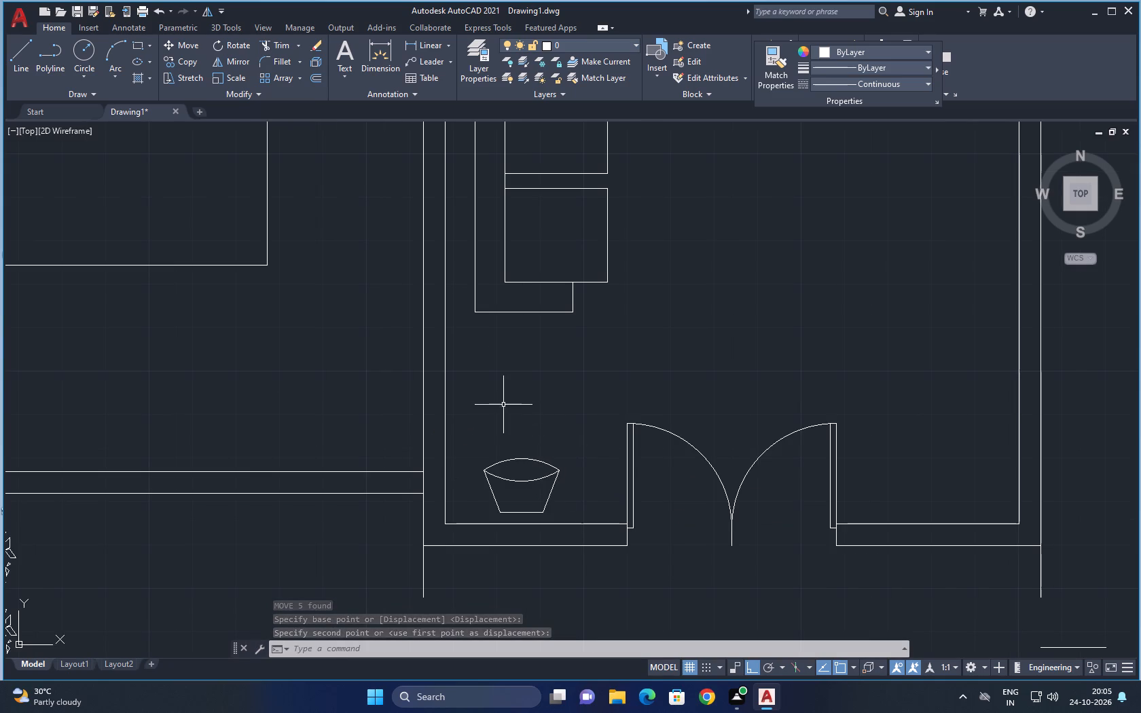
scroll(520, 437, "up", 1)
middle_click_drag(522, 465, 543, 423)
scroll(528, 462, "up", 1)
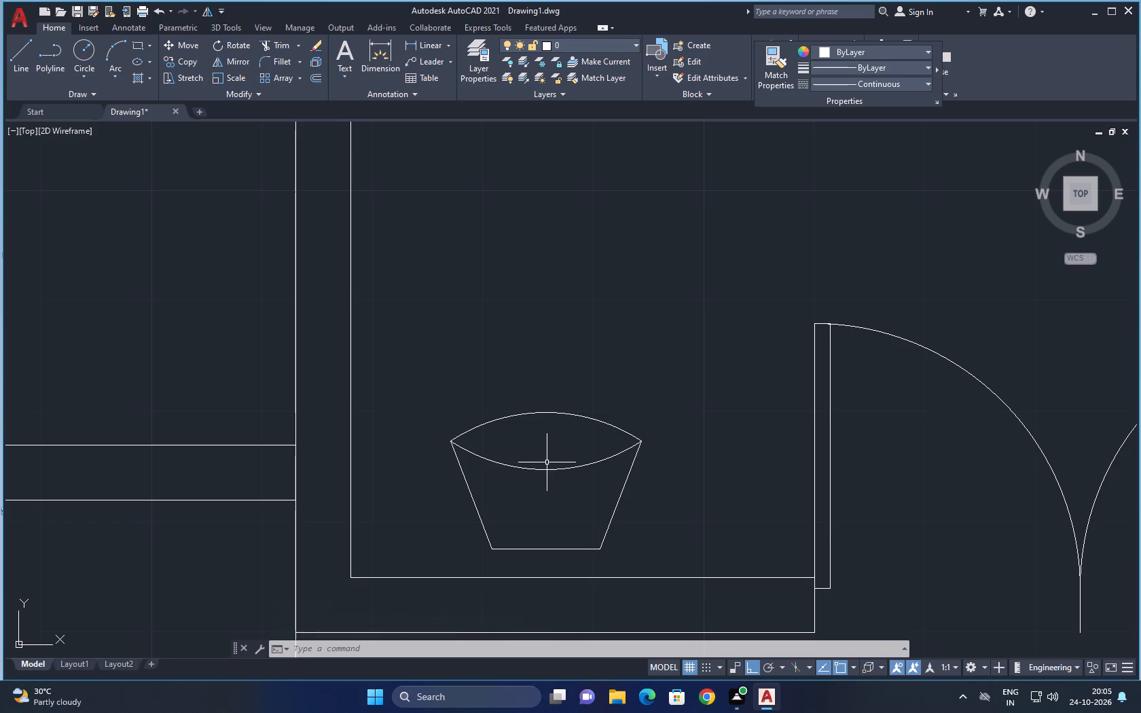
type("L")
key("space")
left_click(545, 441)
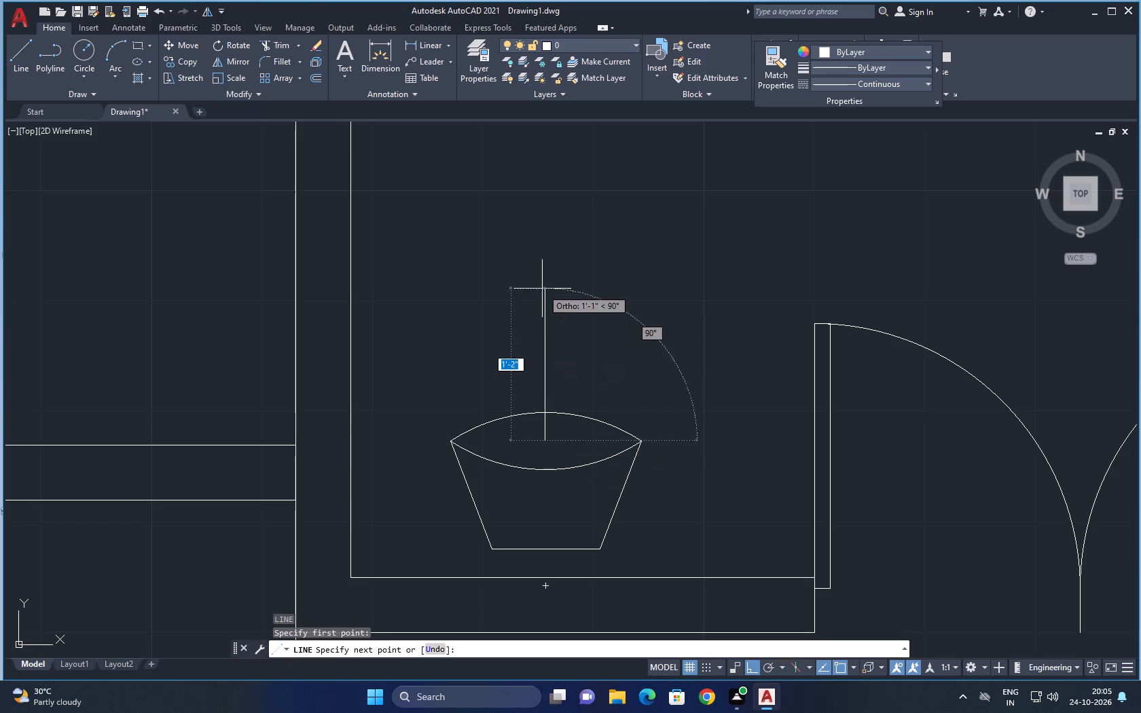
scroll(549, 236, "down", 4)
middle_click(549, 236)
scroll(554, 227, "up", 2)
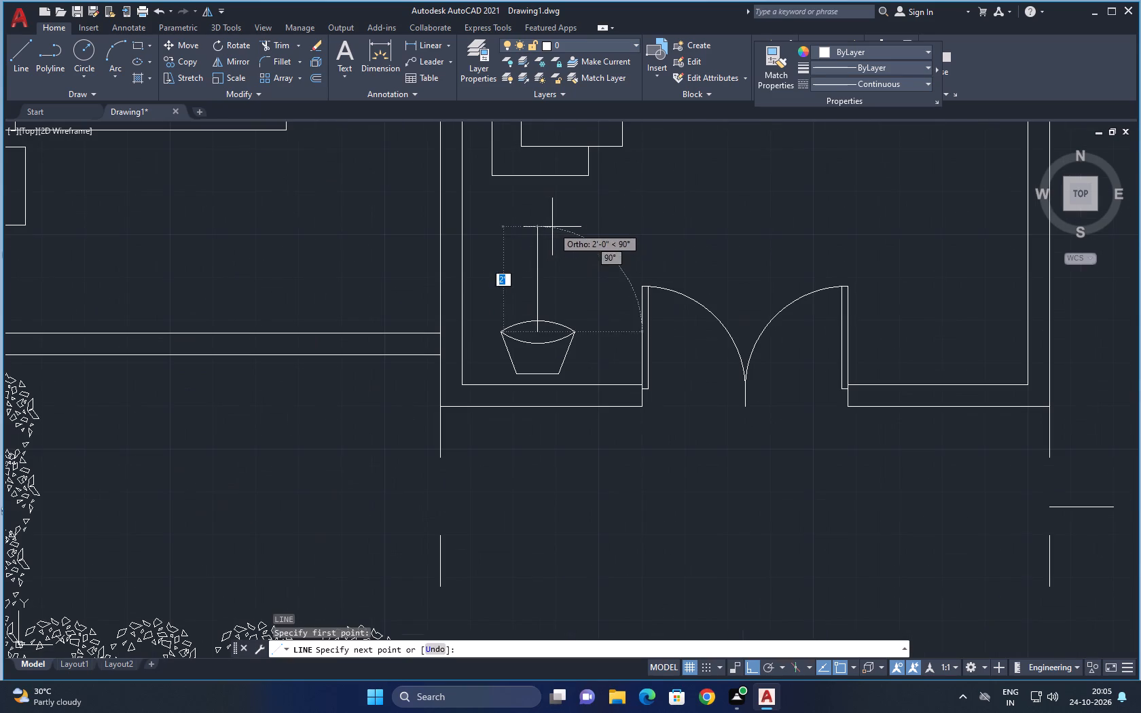
left_click(542, 231)
key("Escape")
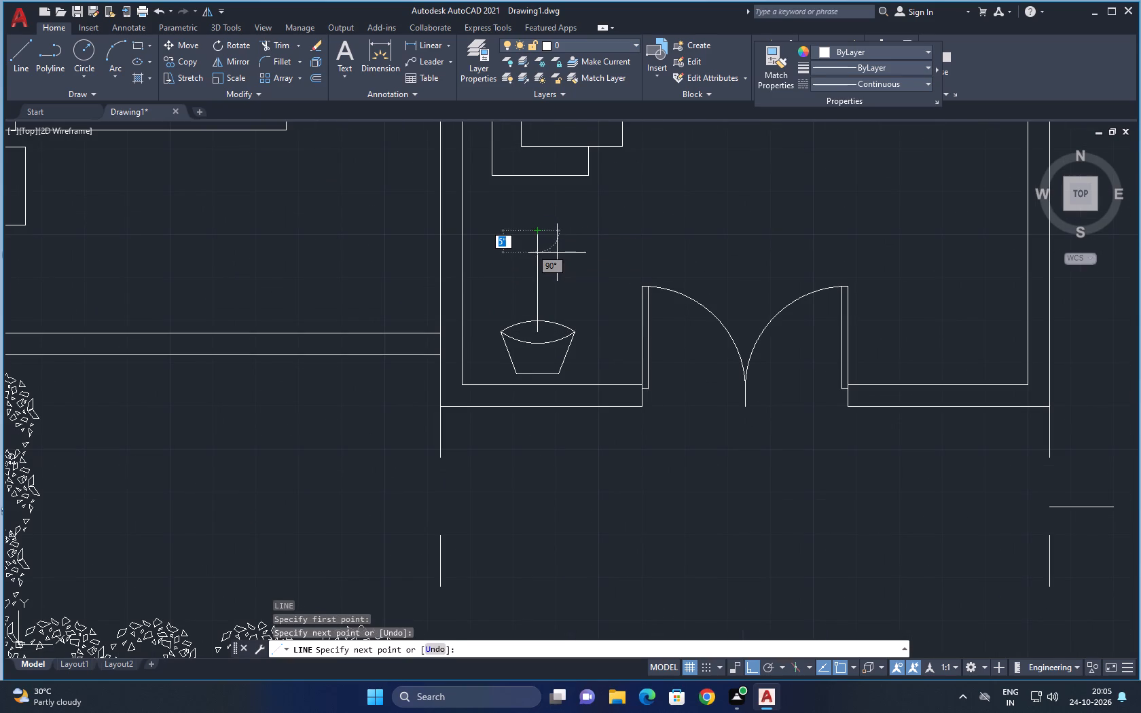
With ortho off, draw a branch about 11" long from the lower stem, rising northeast at about 40°.
scroll(537, 232, "up", 2)
middle_click_drag(530, 367, 562, 350)
key("space")
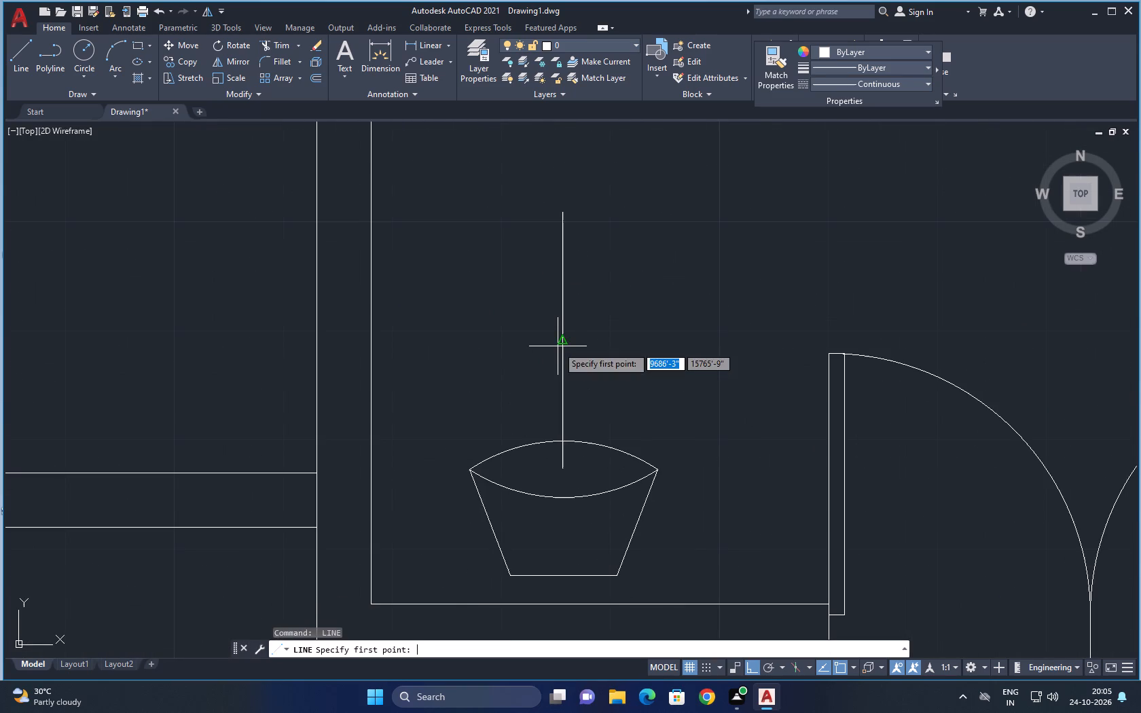
key("Escape")
key("l")
key("space")
key("F8")
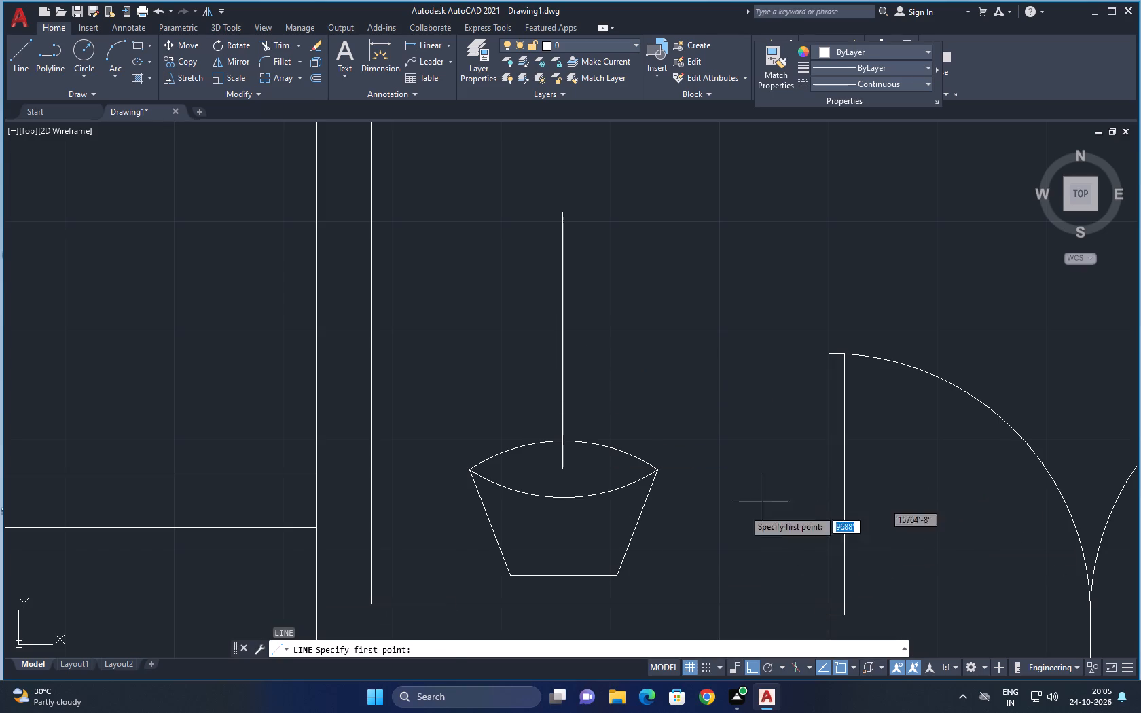
left_click(566, 405)
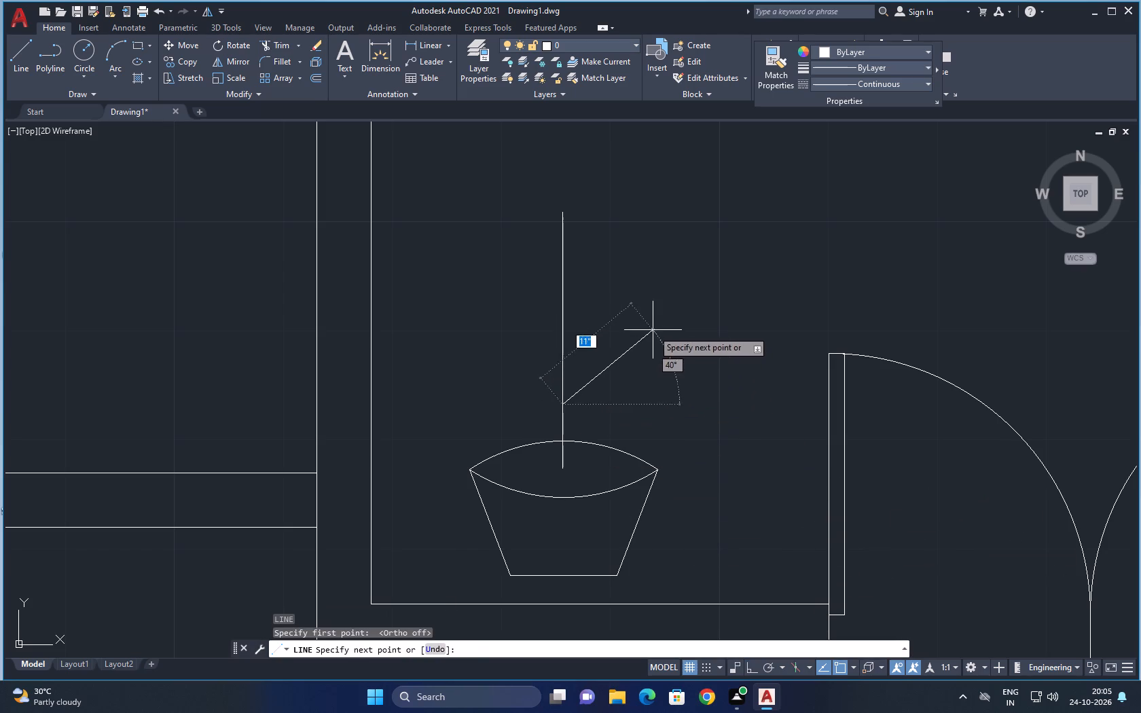
left_click(653, 330)
key("space")
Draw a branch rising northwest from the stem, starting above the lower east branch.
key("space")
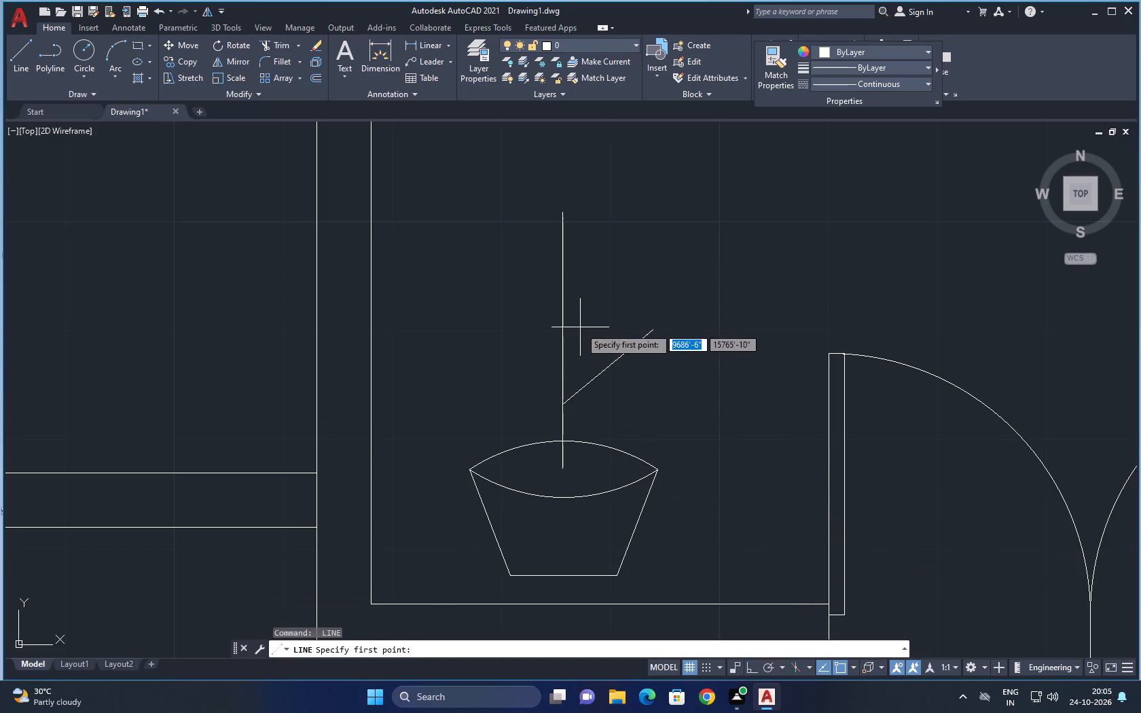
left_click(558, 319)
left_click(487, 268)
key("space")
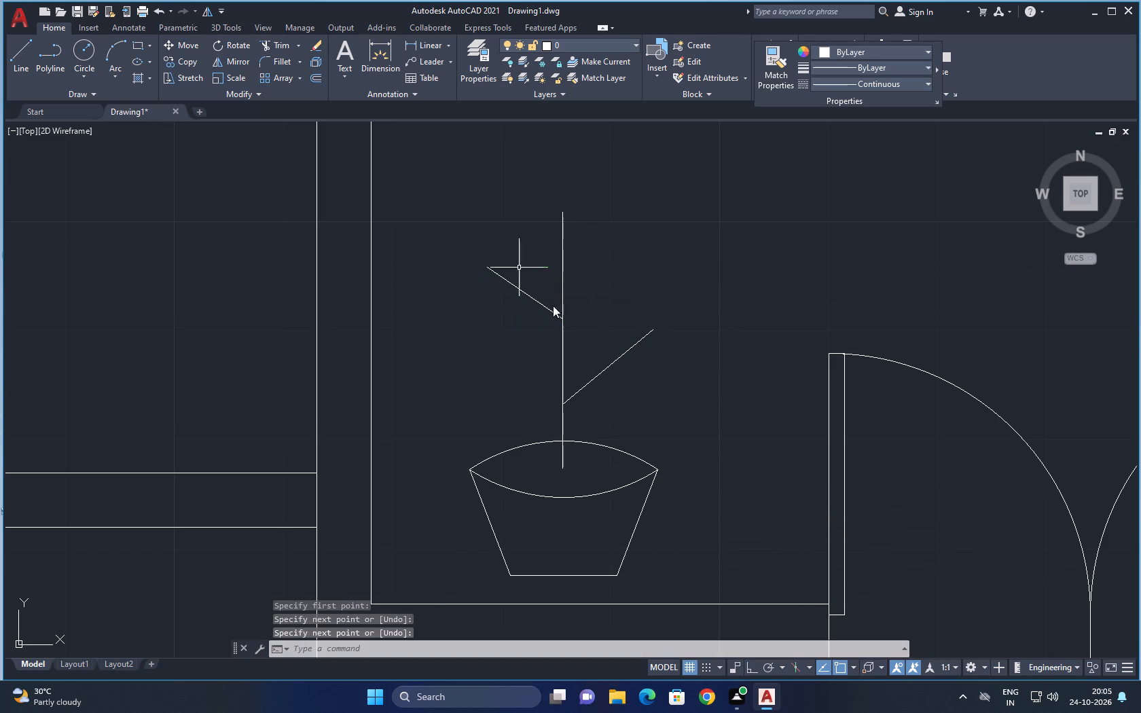
Draw a second east branch from the upper part of the stem, rising northeast.
key("space")
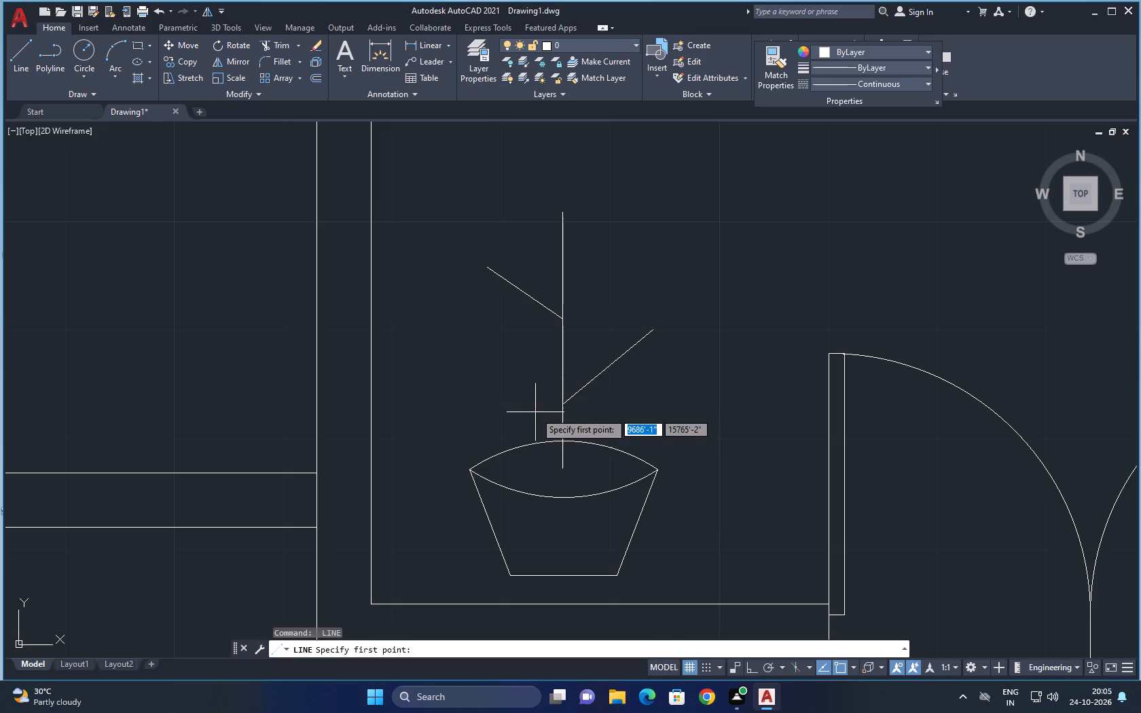
left_click(564, 268)
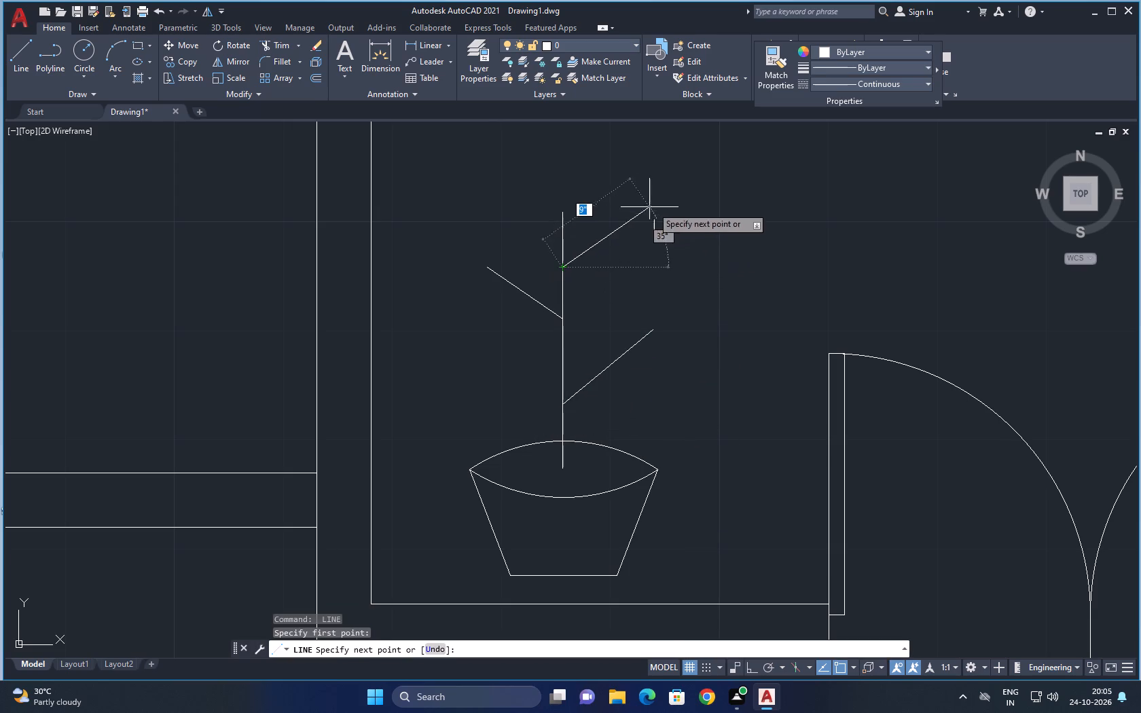
left_click(675, 194)
middle_click_drag(671, 280, 606, 418)
key("space")
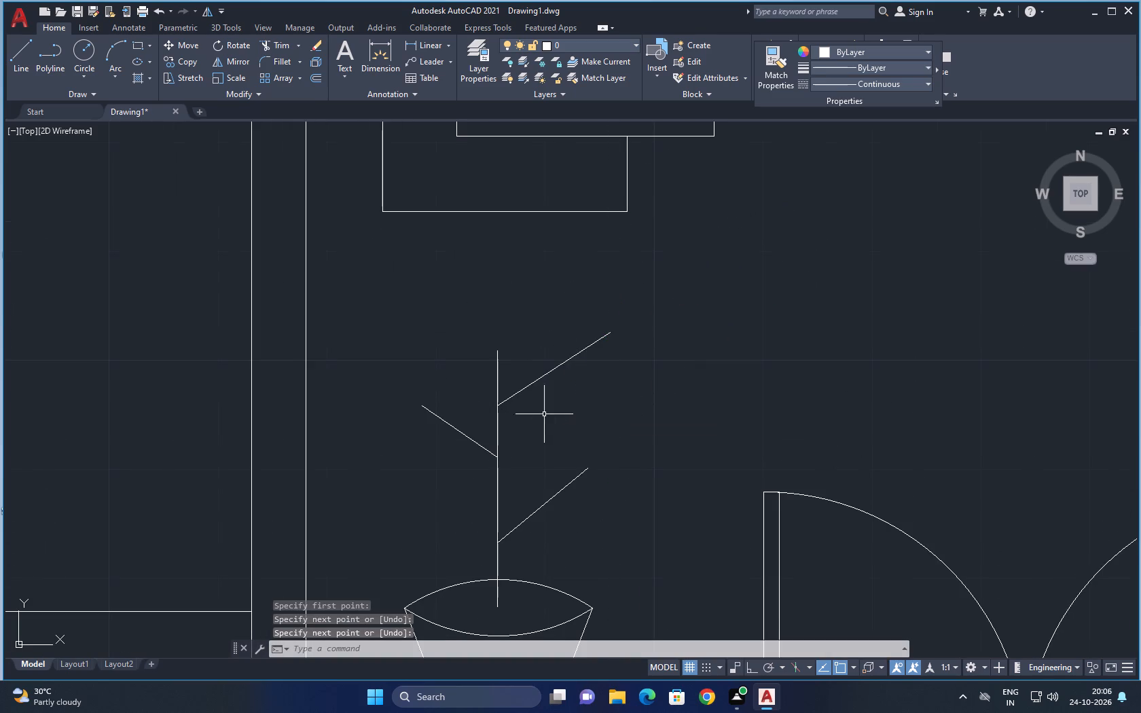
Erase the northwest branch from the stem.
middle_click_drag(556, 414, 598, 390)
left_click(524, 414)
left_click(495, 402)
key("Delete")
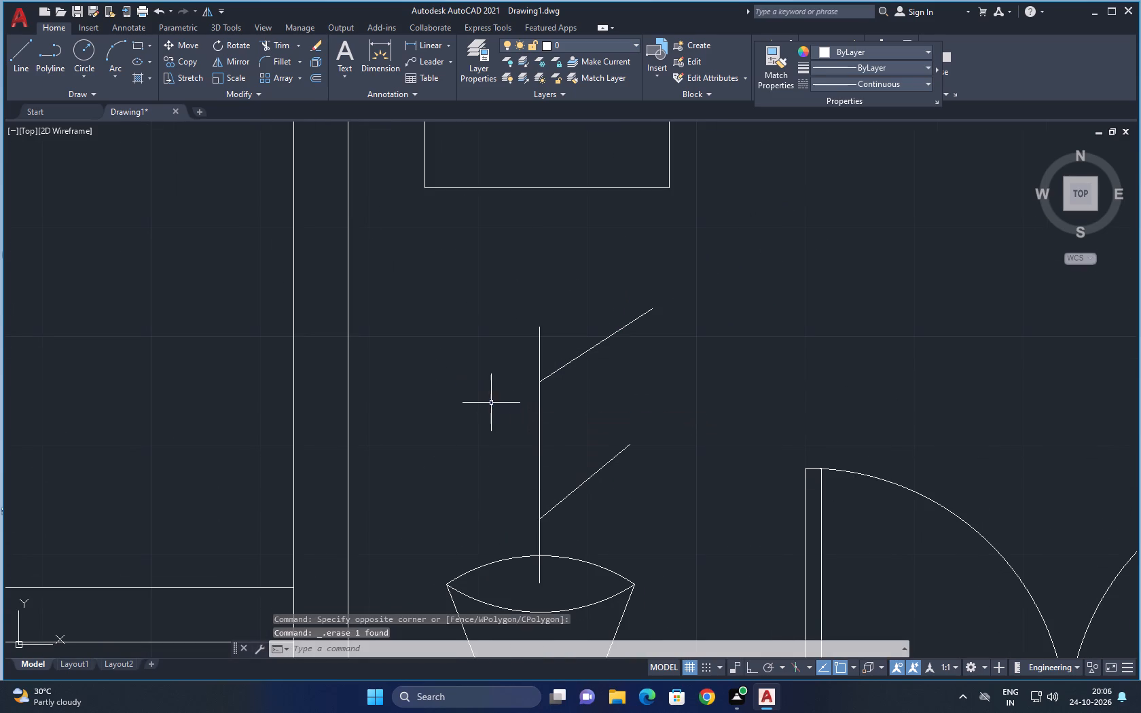
Draw a northwest branch starting on the stem about midway between the two east branches.
key("l")
key("space")
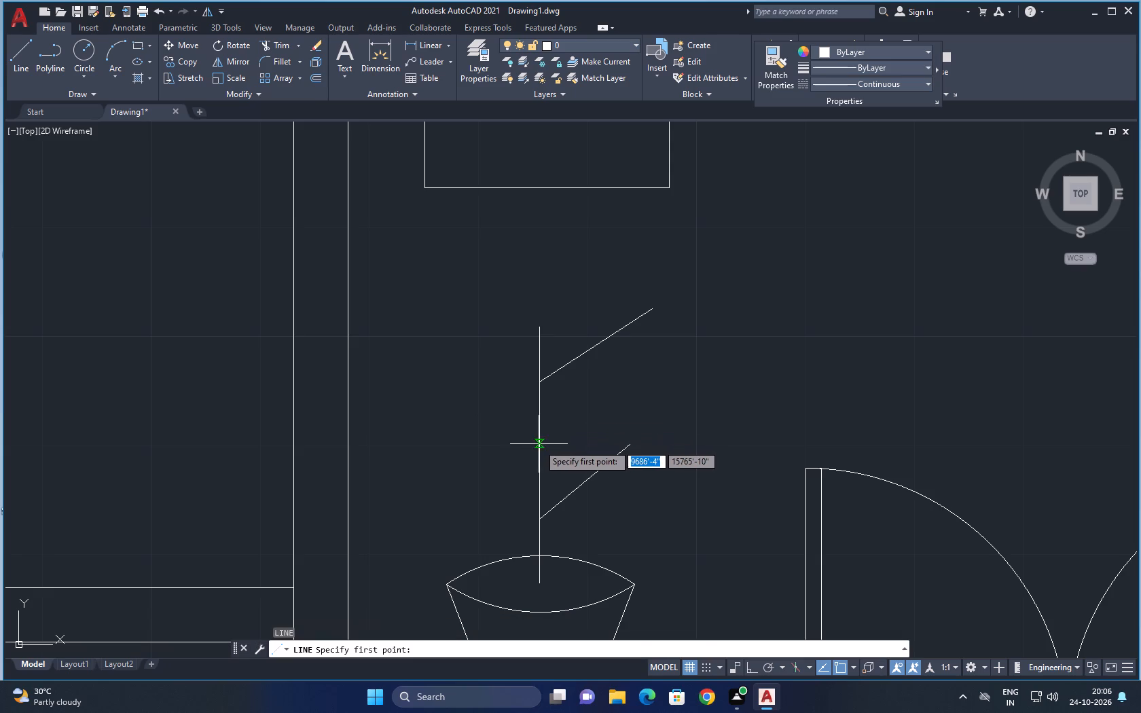
left_click_drag(537, 444, 535, 438)
left_click(445, 381)
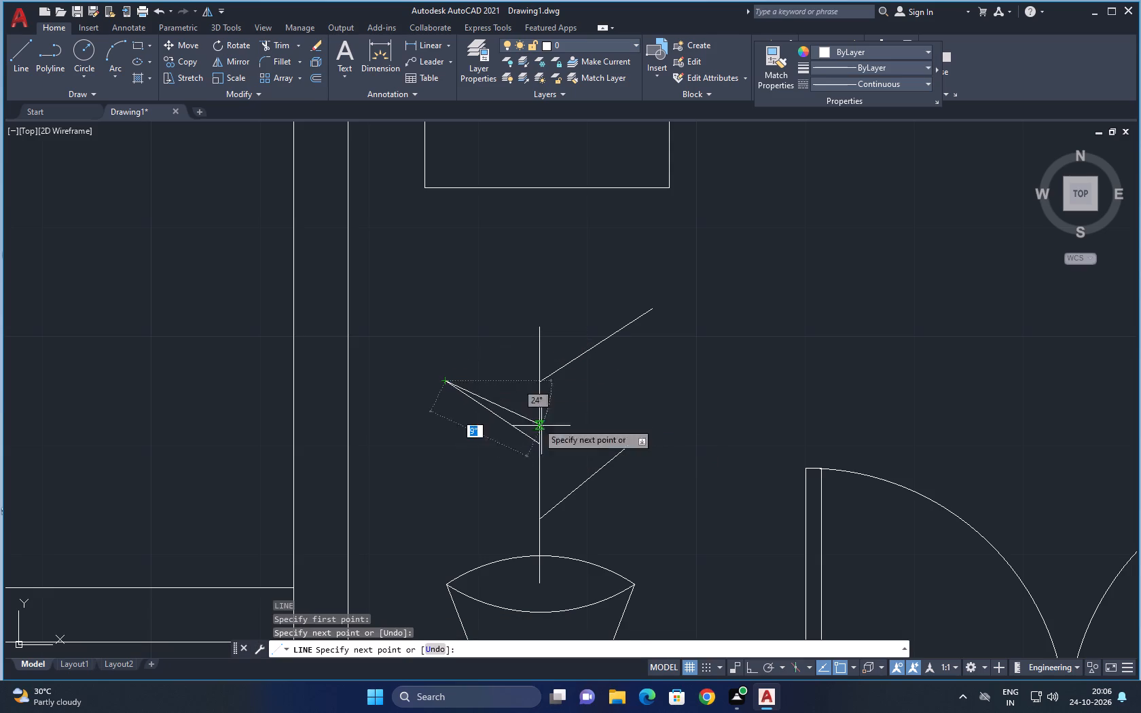
middle_click_drag(573, 443, 573, 434)
key("space")
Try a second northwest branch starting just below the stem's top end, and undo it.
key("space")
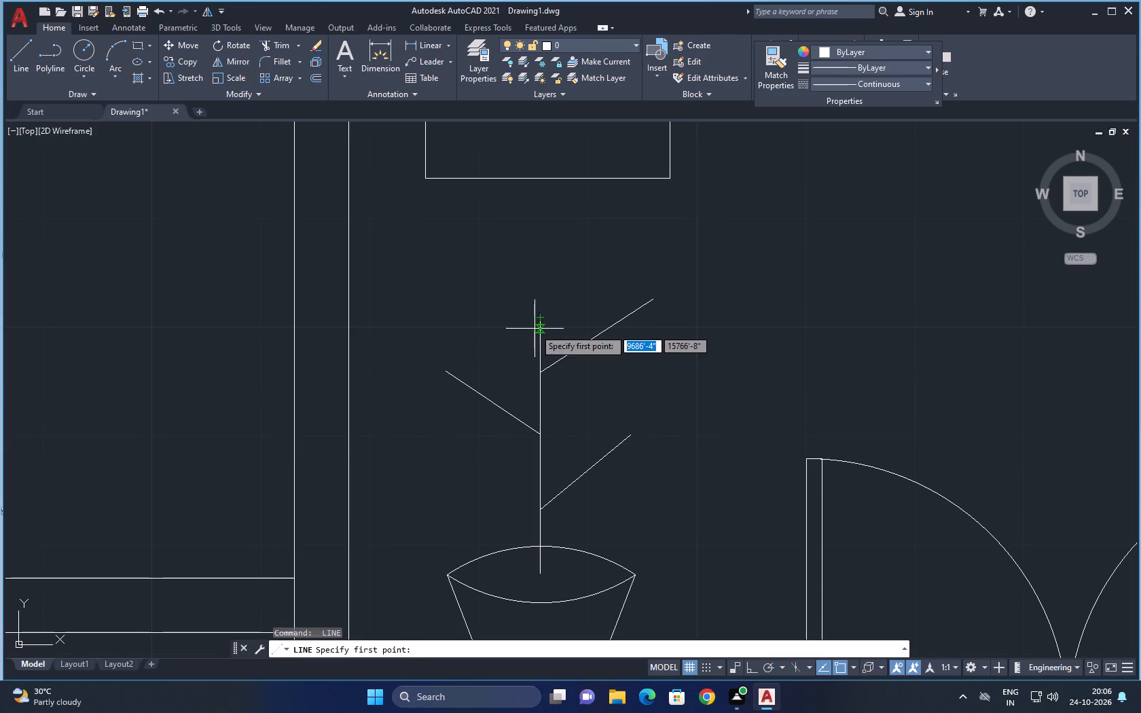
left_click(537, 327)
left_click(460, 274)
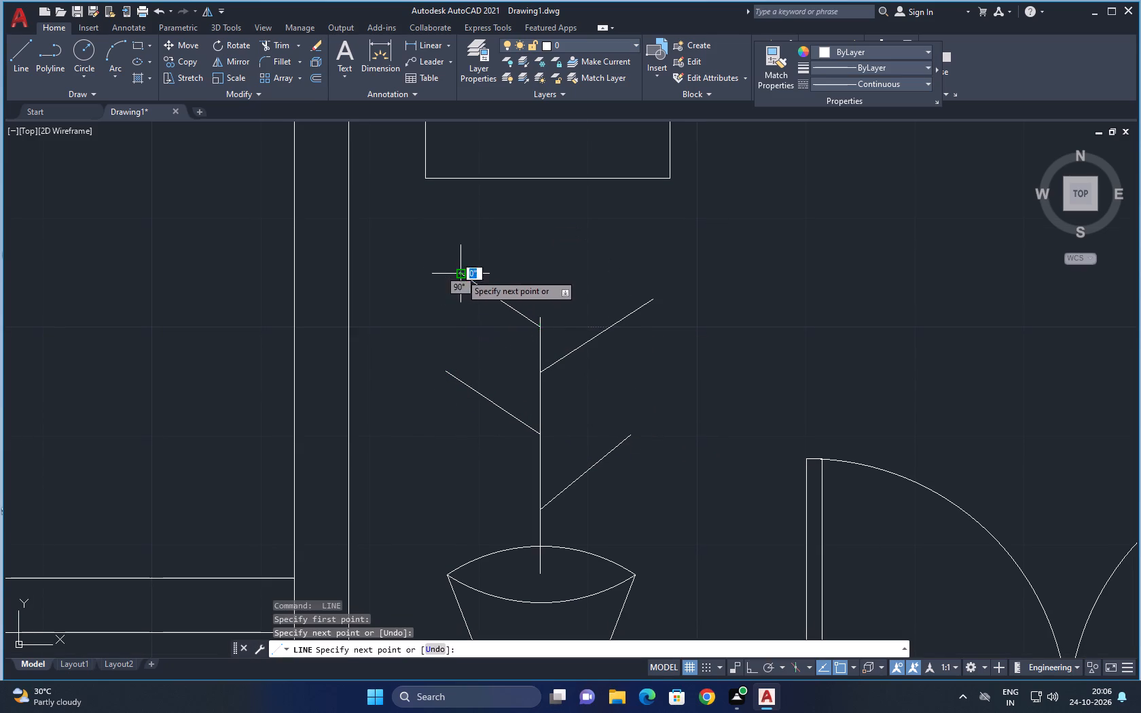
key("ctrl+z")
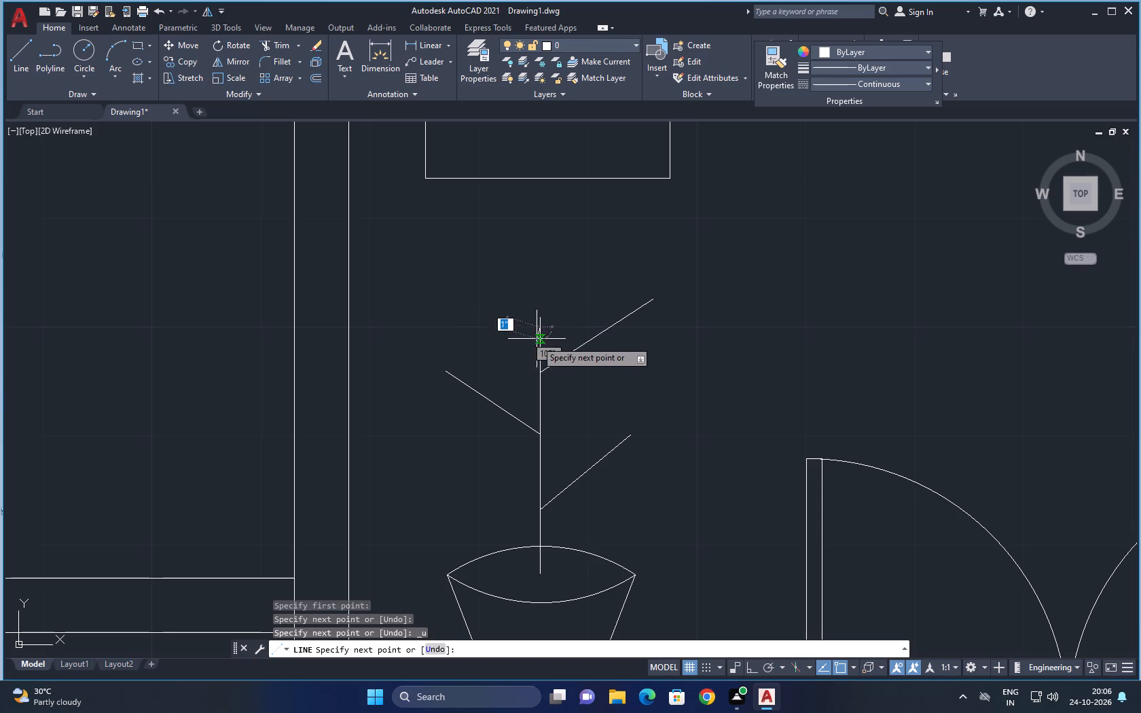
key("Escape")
Stretch the stem's top end a few inches straight north to lengthen the stem.
left_click(537, 322)
scroll(543, 303, "up", 2)
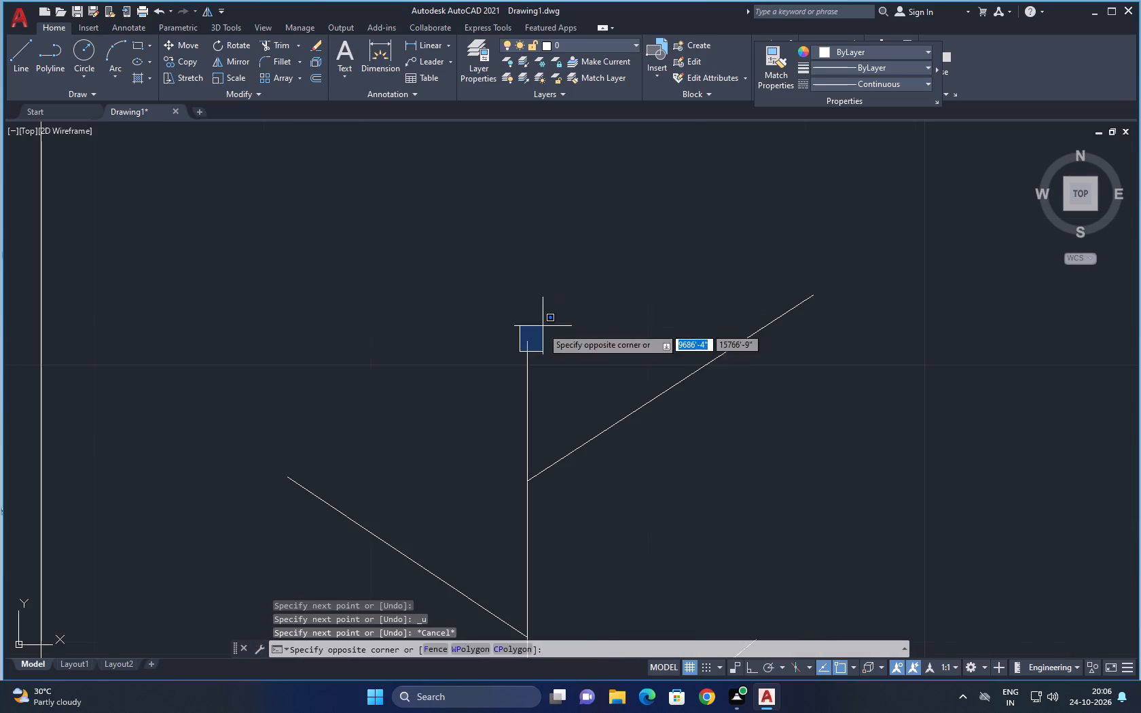
left_click(534, 343)
left_click(527, 342)
left_click(525, 343)
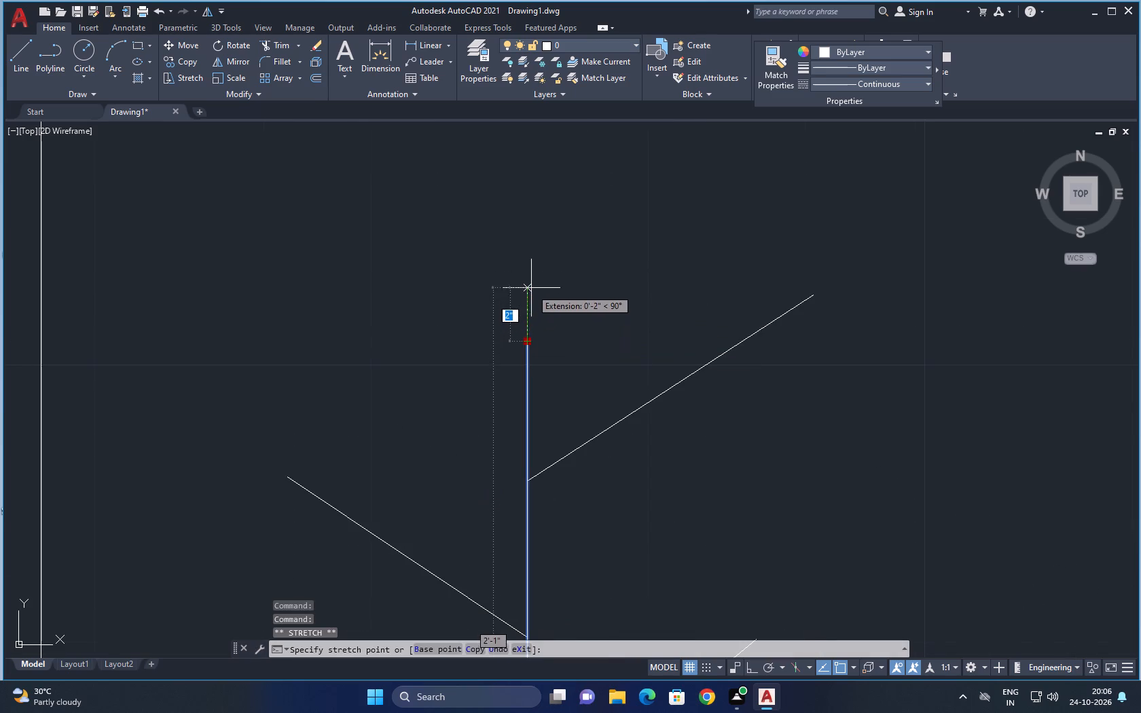
left_click(528, 271)
key("Escape")
Draw a three-point arc from the upper east branch's base through its tip, ending slightly north of the tip.
middle_click_drag(593, 411, 574, 373)
scroll(579, 380, "down", 1)
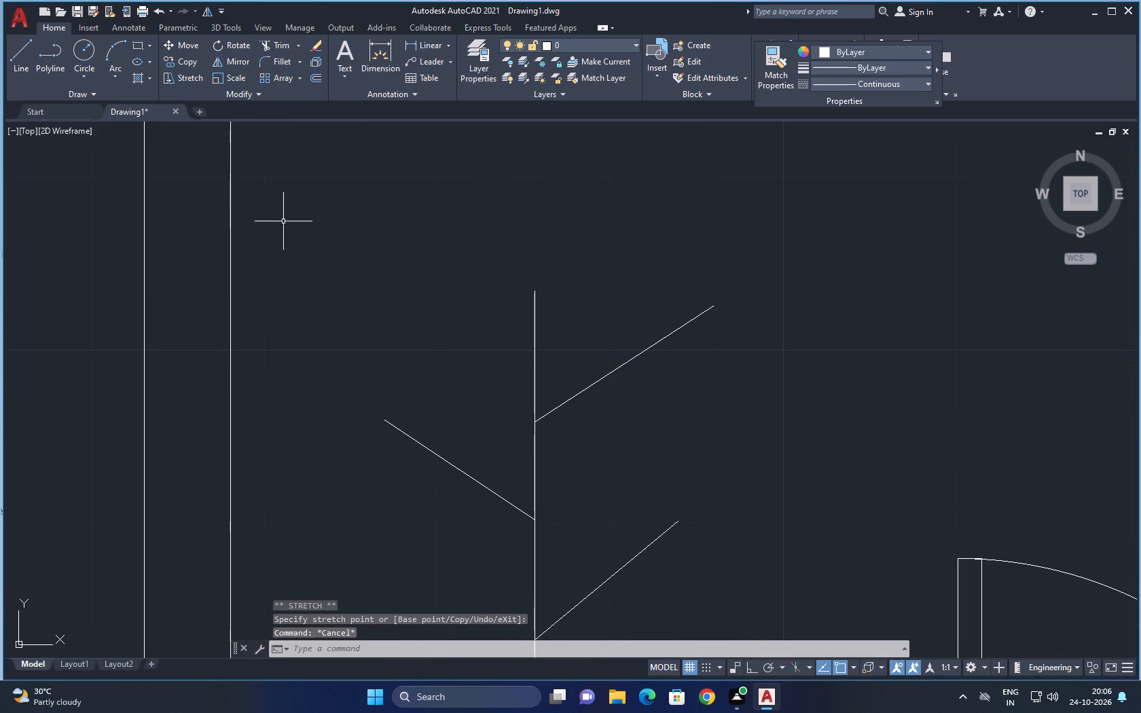
left_click(112, 52)
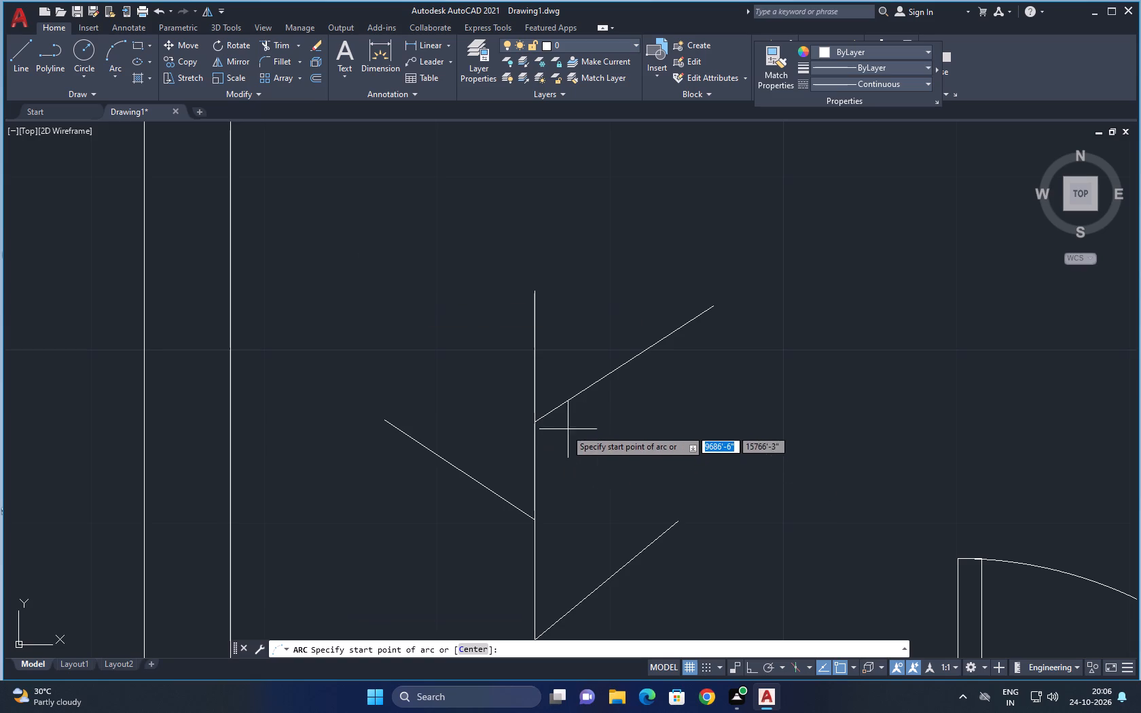
left_click(539, 420)
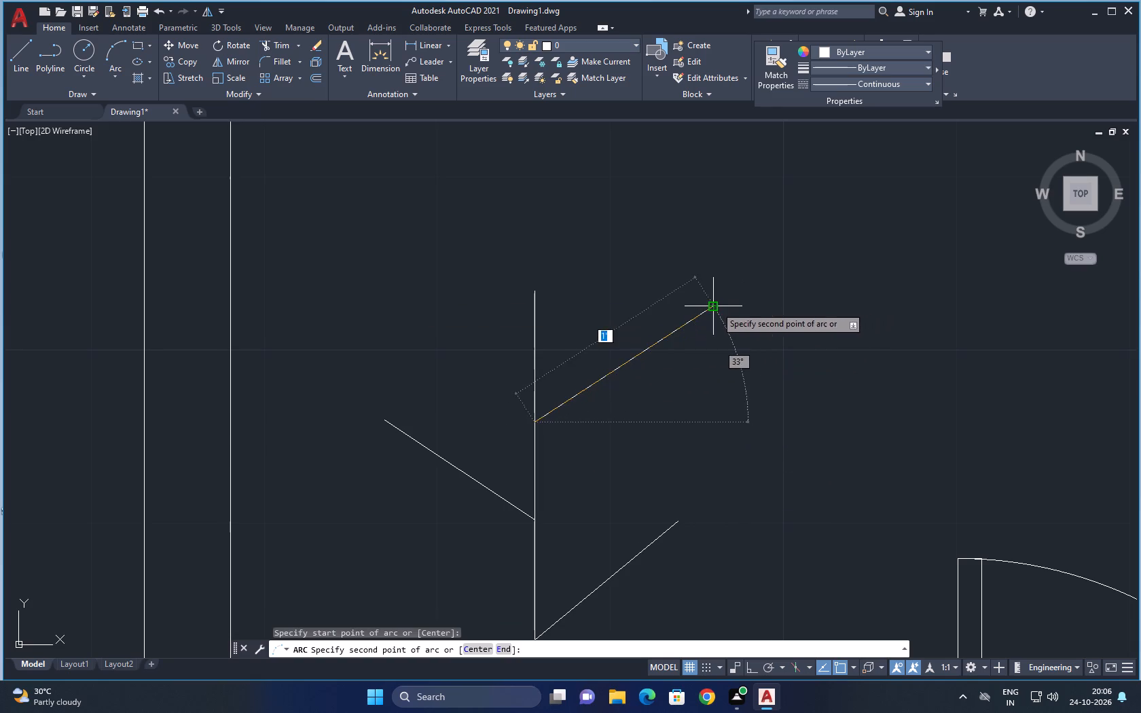
left_click(716, 306)
left_click(712, 260)
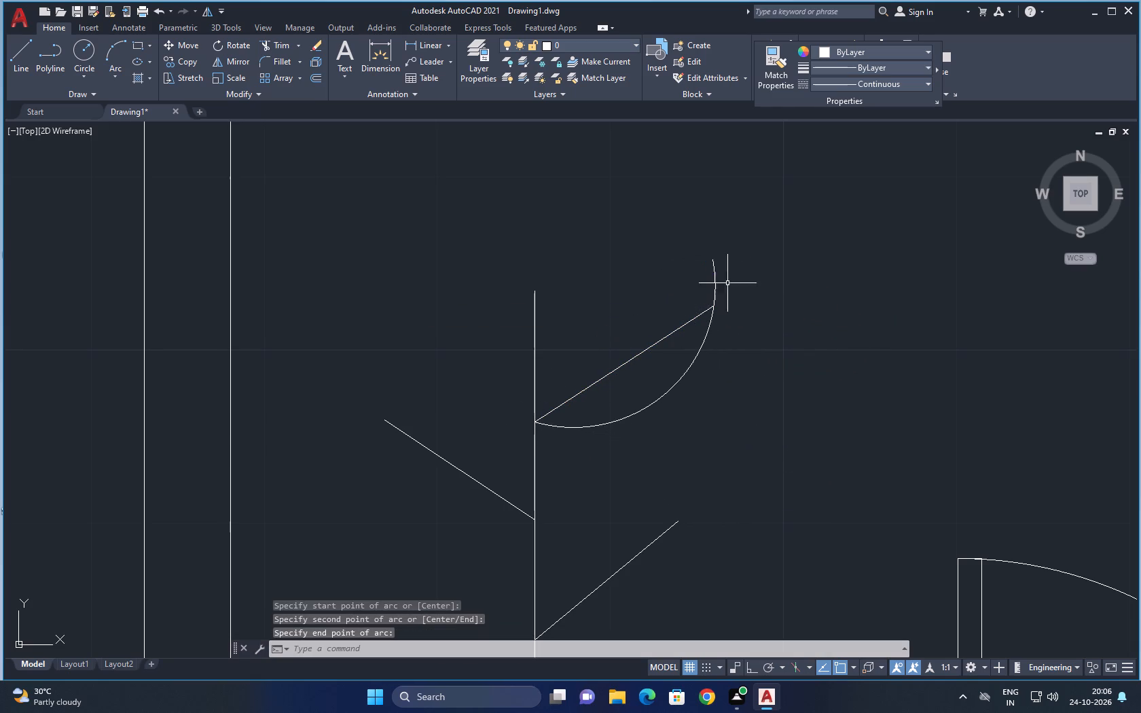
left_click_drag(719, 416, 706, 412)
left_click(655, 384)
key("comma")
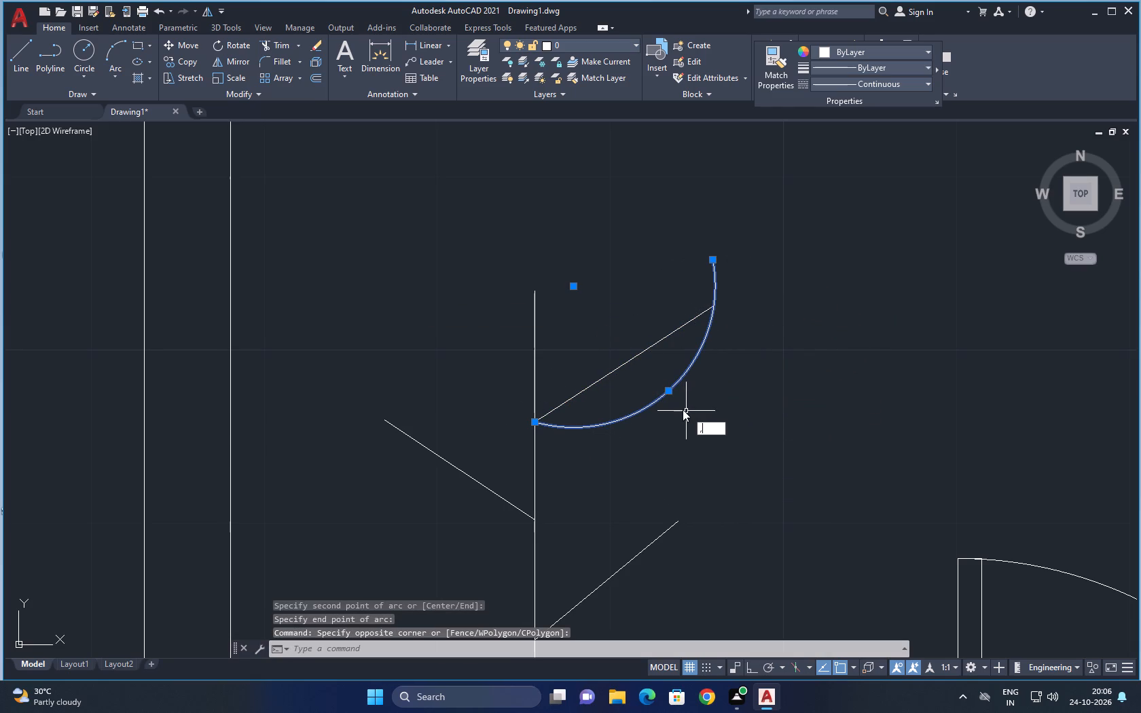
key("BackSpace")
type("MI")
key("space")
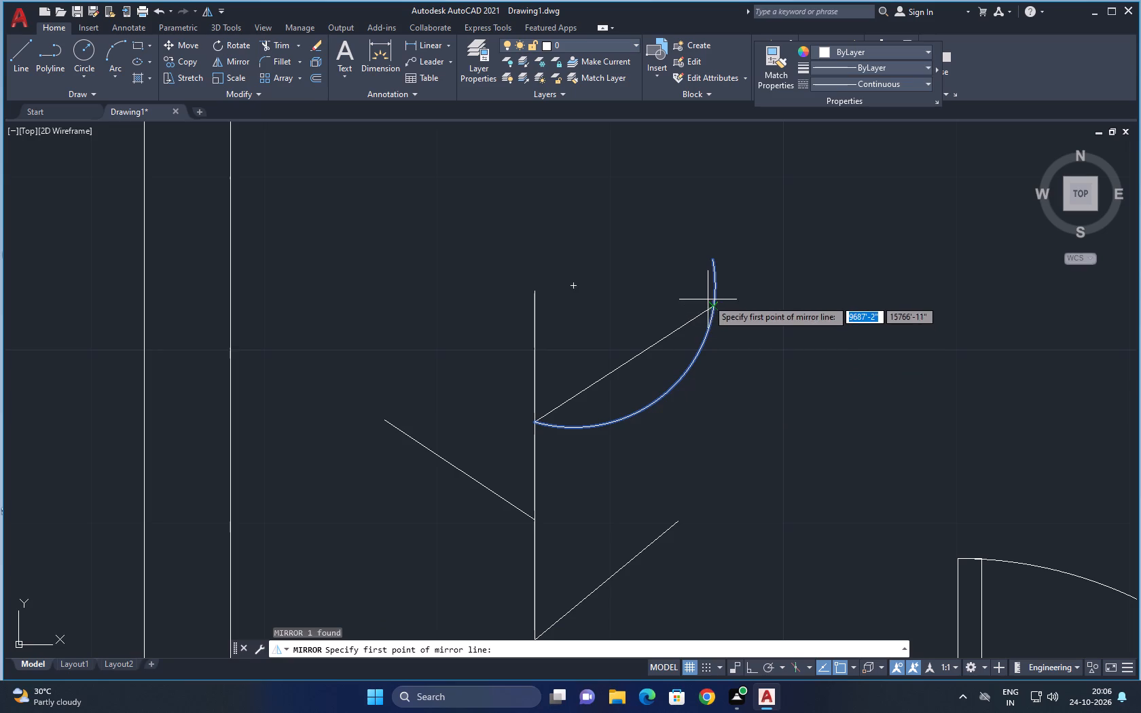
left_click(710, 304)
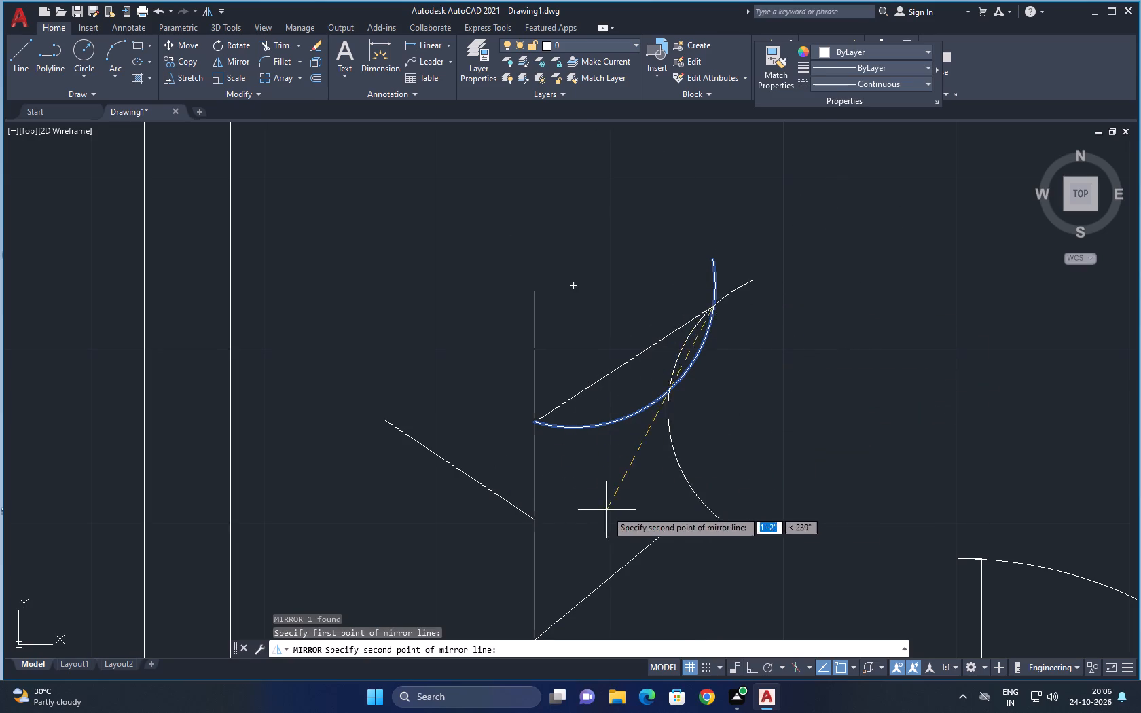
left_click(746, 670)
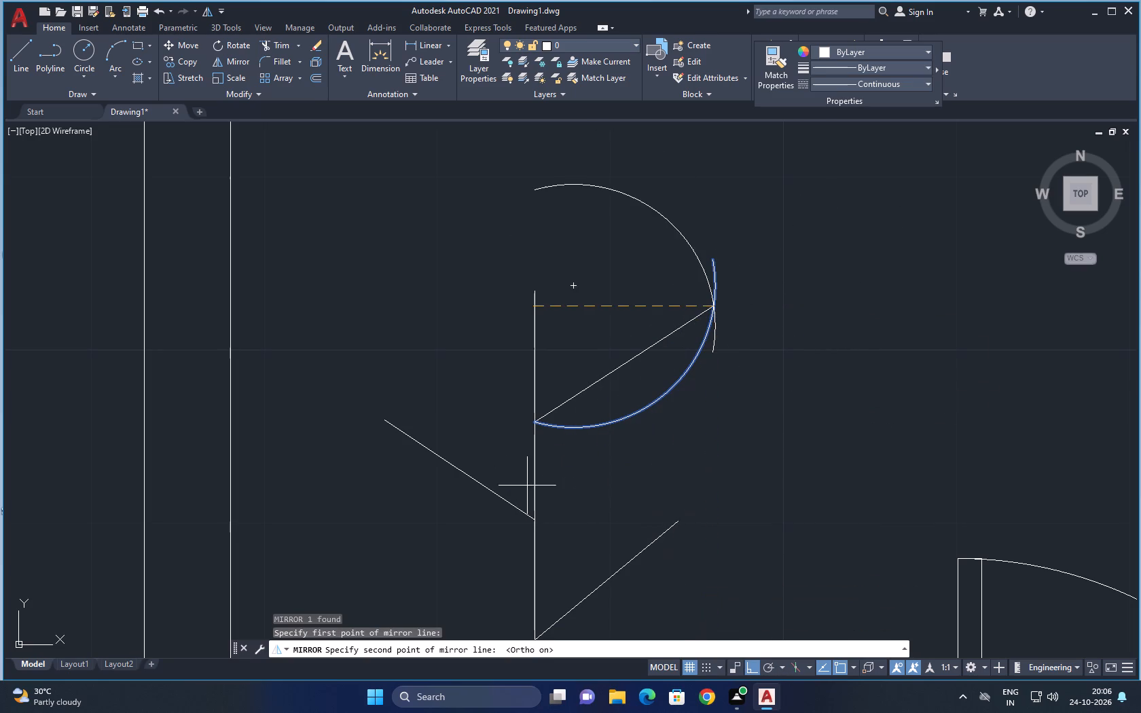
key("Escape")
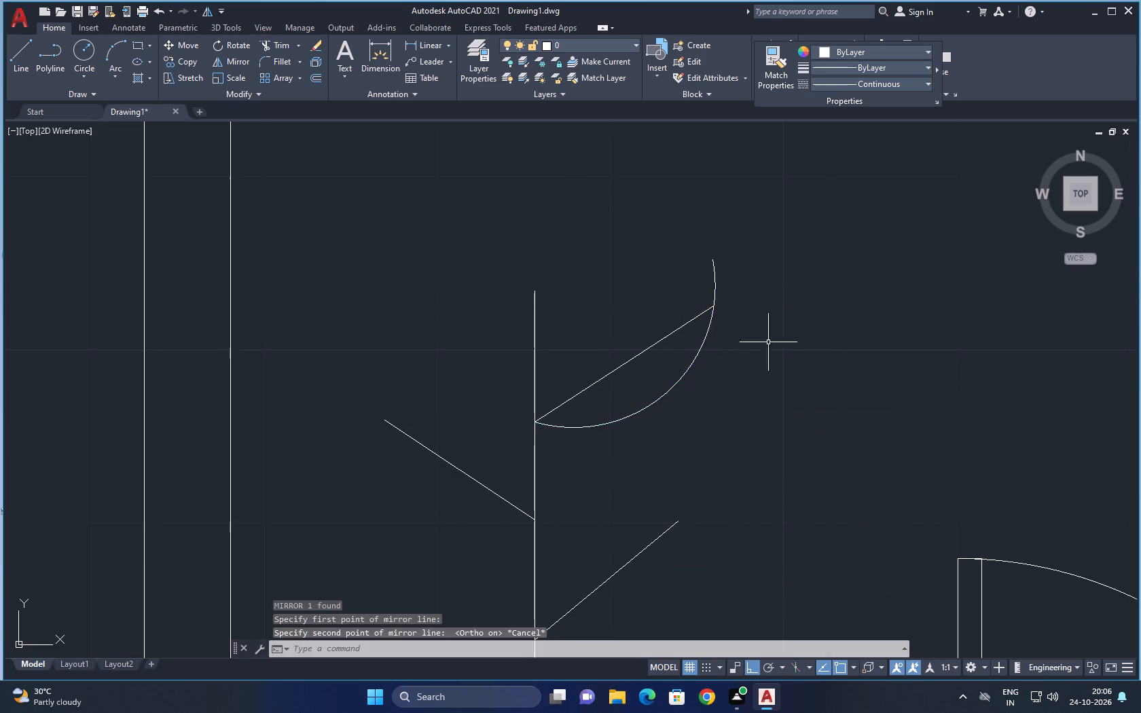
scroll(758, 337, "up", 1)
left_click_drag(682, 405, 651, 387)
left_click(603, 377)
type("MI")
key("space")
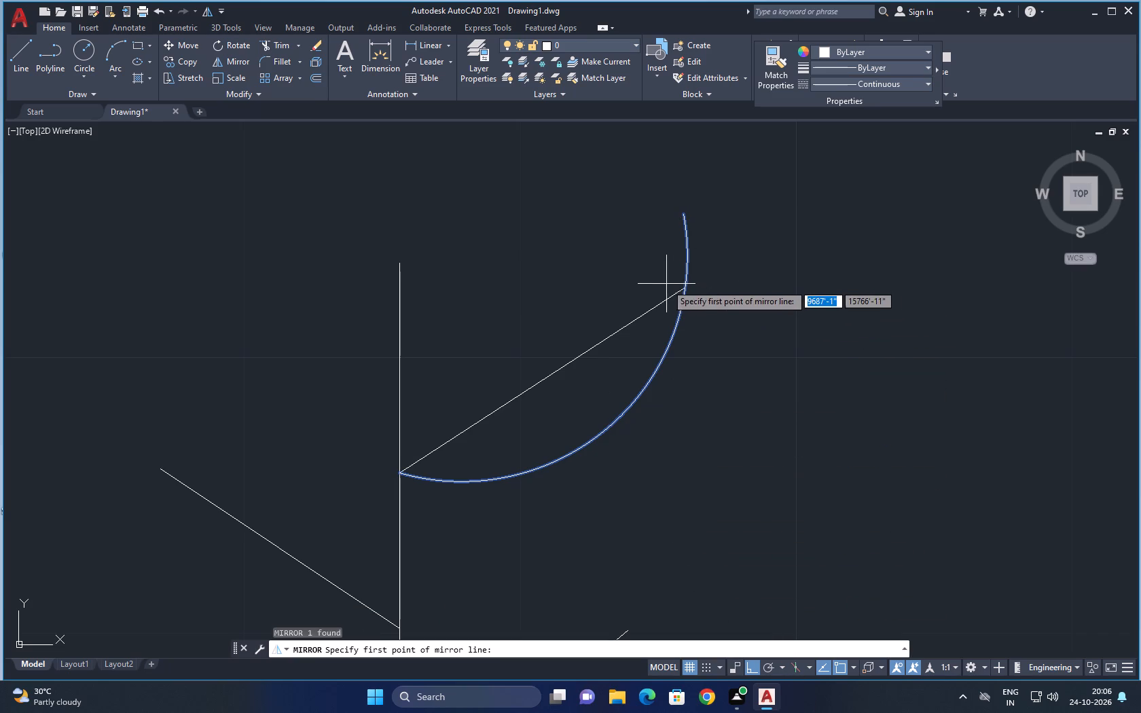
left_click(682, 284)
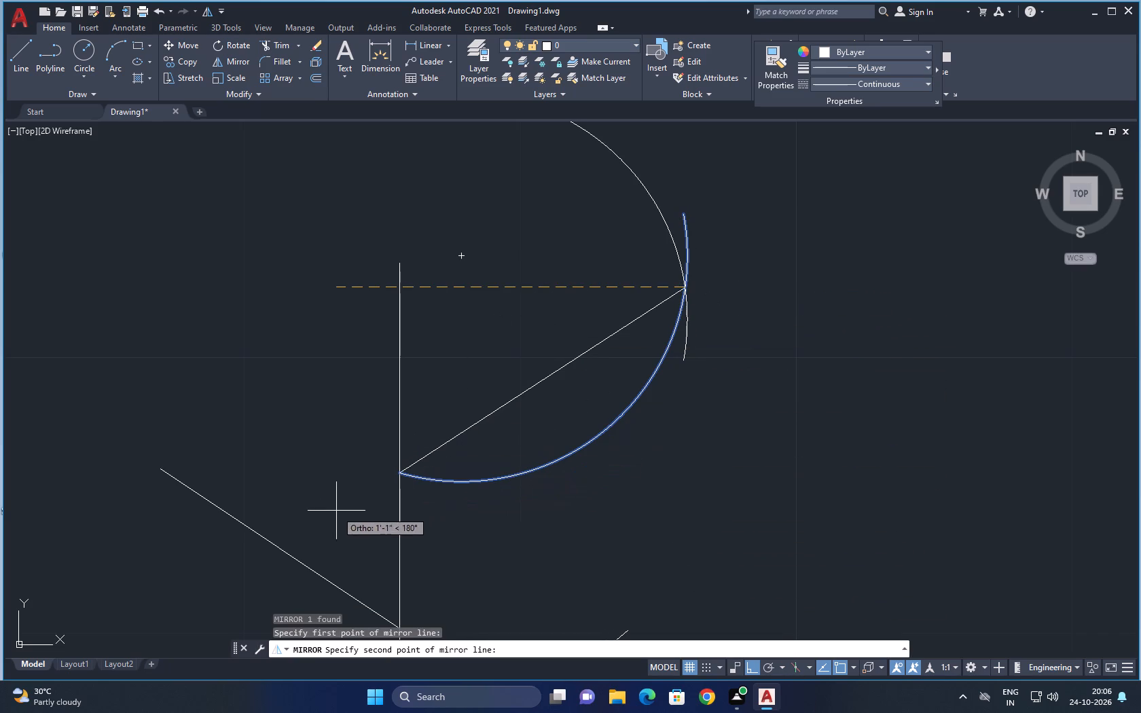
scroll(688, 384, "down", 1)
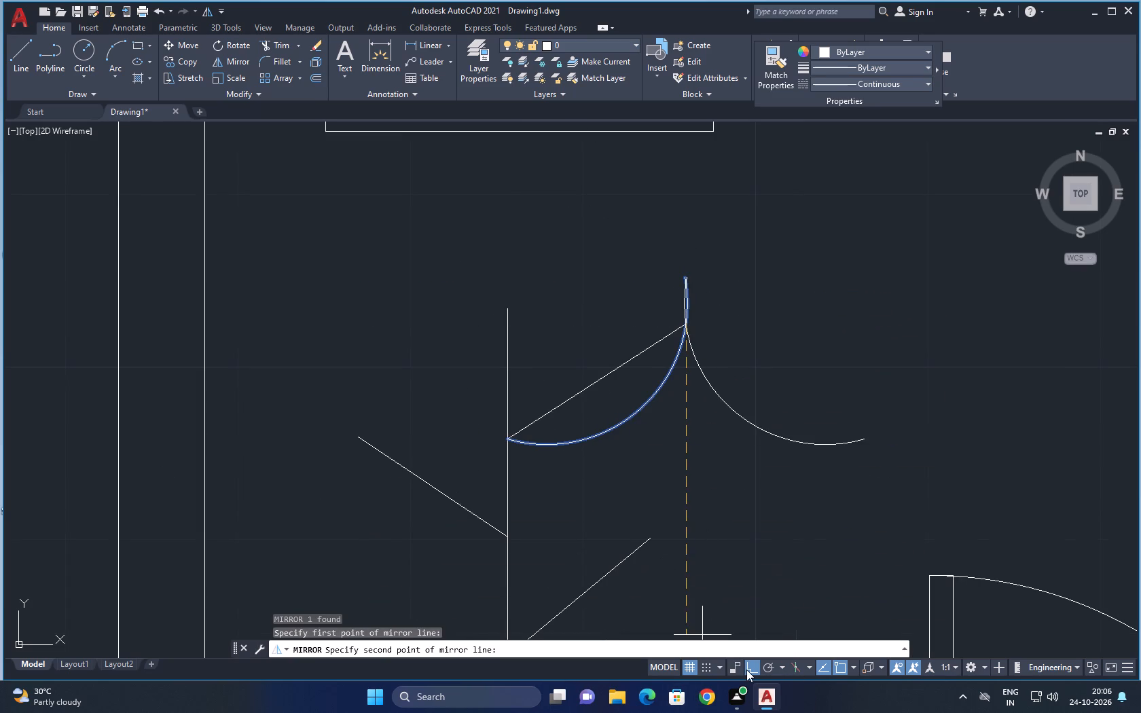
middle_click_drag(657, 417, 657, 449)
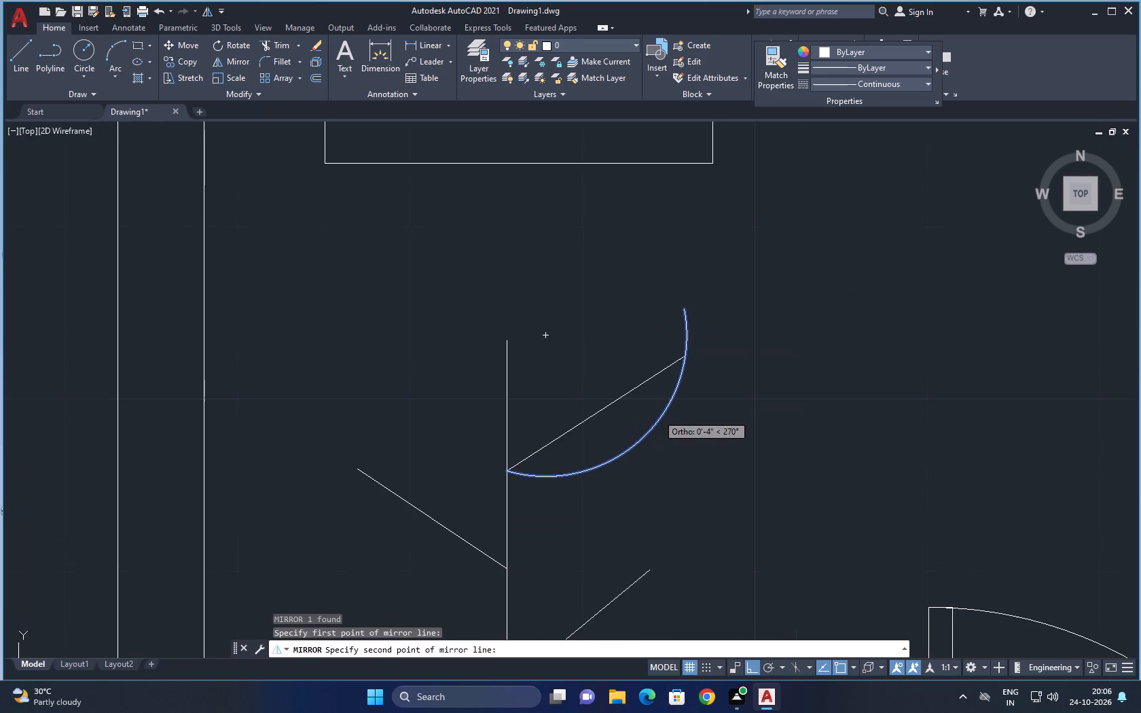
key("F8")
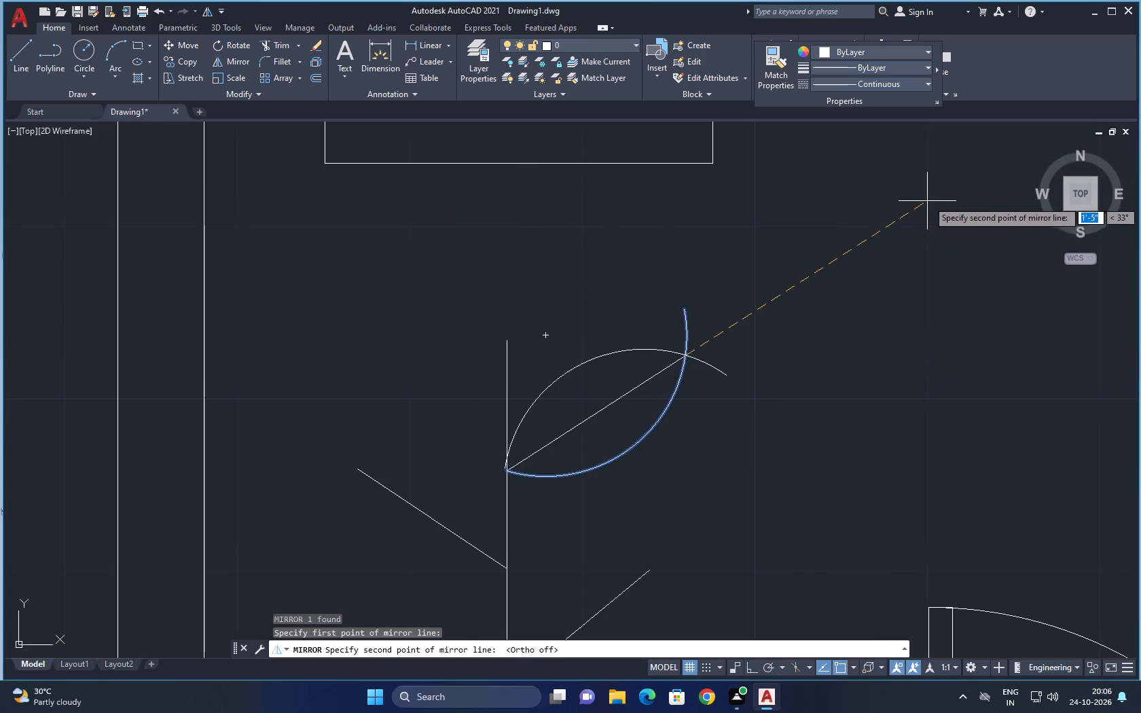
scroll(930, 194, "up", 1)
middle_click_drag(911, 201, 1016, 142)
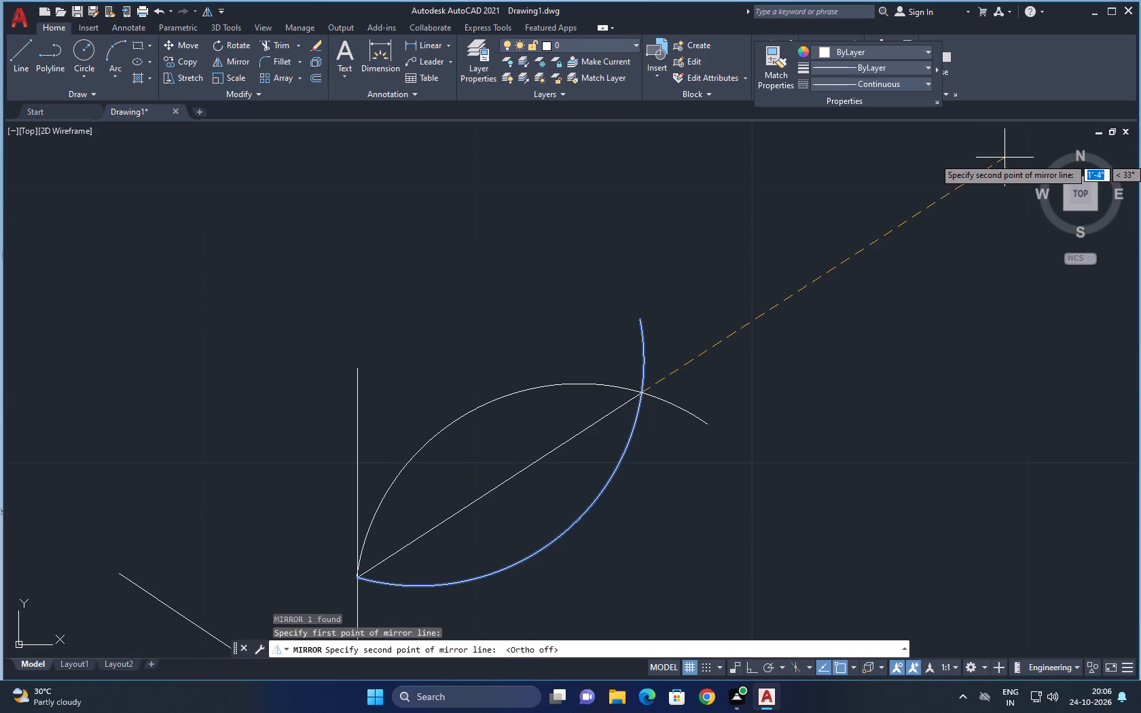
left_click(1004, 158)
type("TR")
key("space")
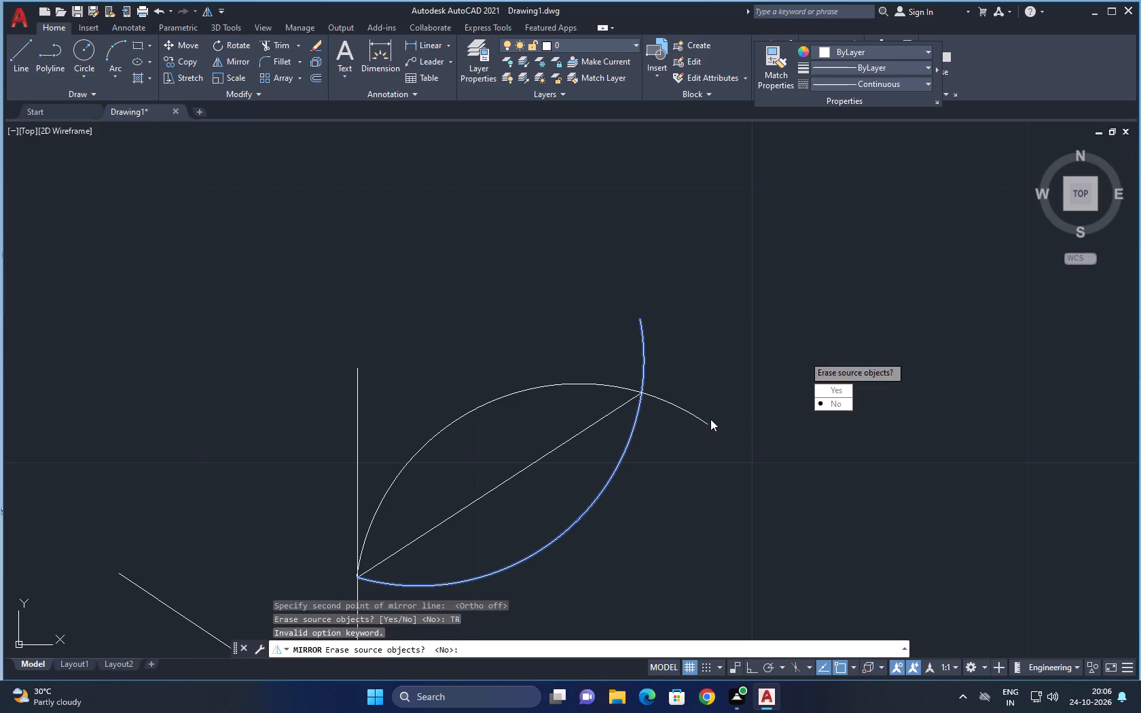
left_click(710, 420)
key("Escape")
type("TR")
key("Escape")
Trim the part of the arc that extends beyond the upper east branch's tip.
type("TR")
key("space")
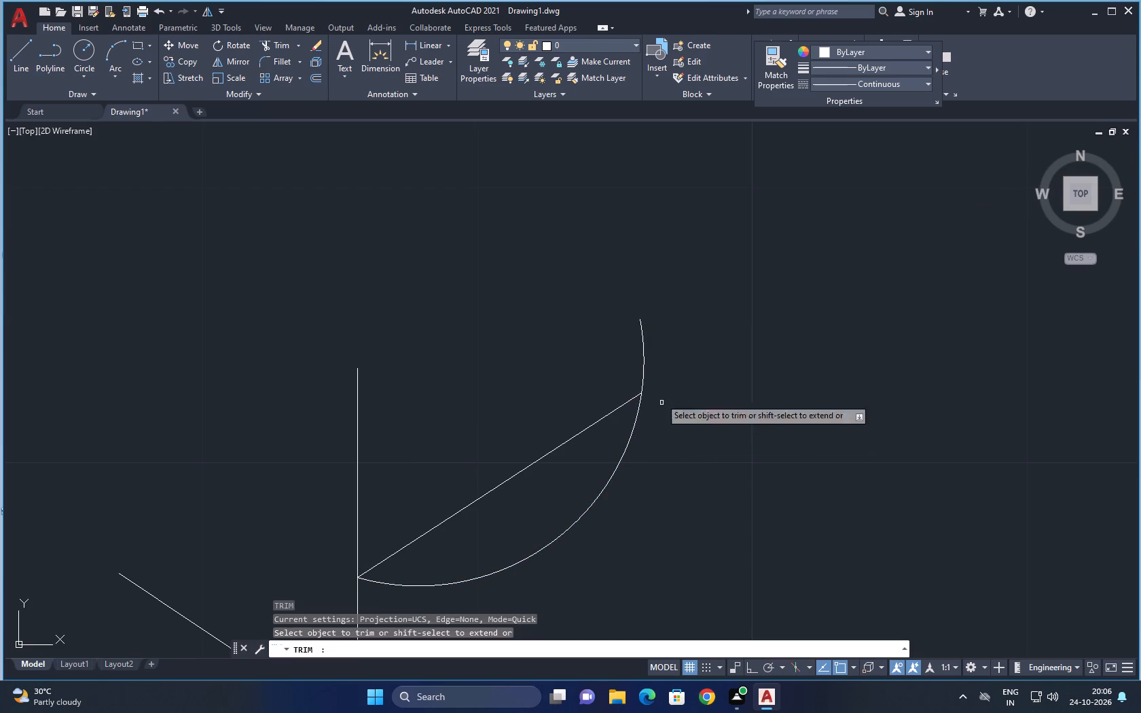
left_click(646, 364)
left_click(636, 359)
key("Escape")
Mirror the trimmed arc across the upper east branch line, keeping the original, to form a closed leaf.
left_click(638, 438)
left_click(624, 431)
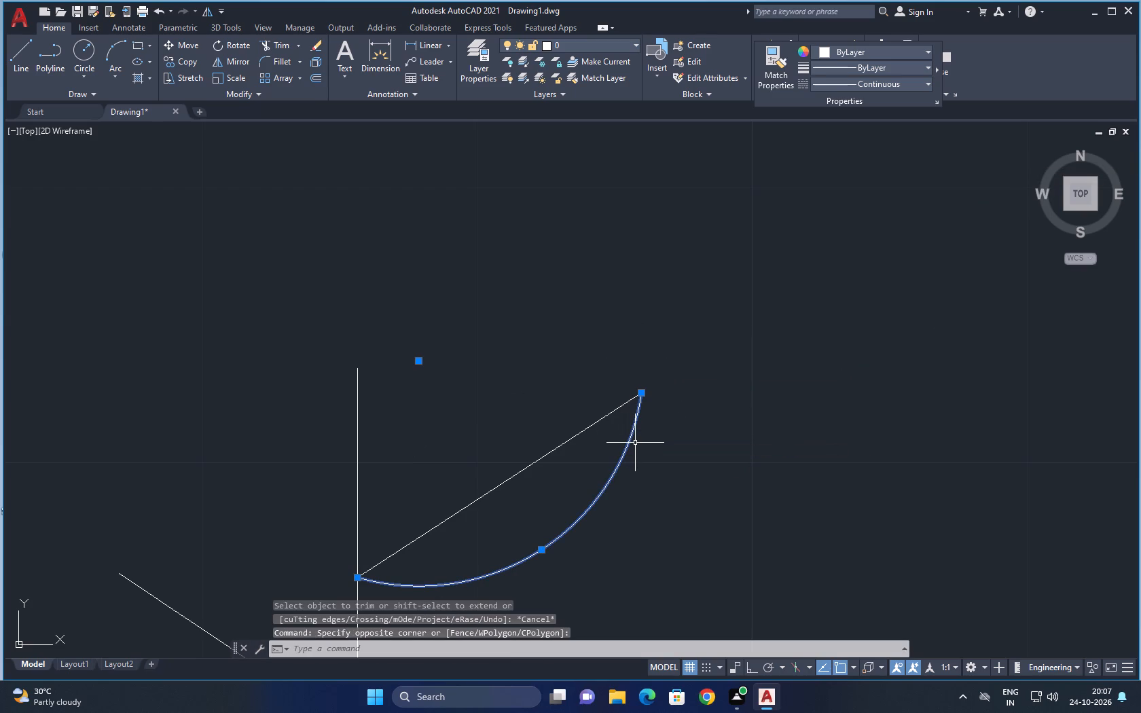
type("MI")
key("space")
left_click(638, 392)
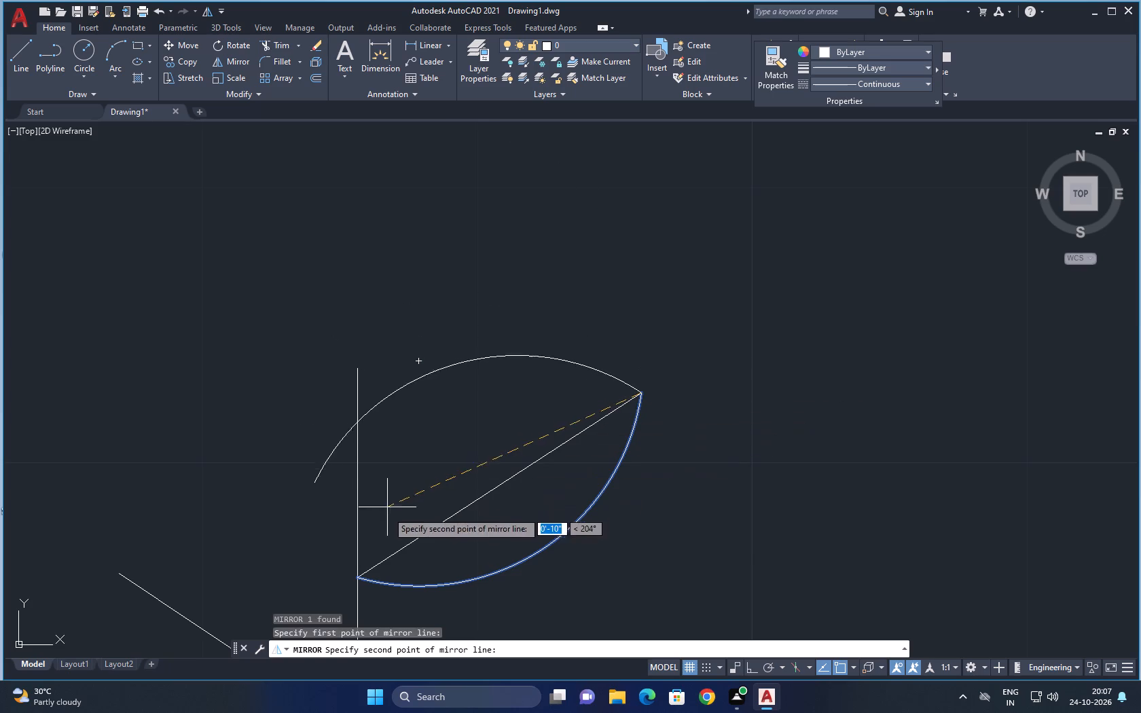
left_click(356, 578)
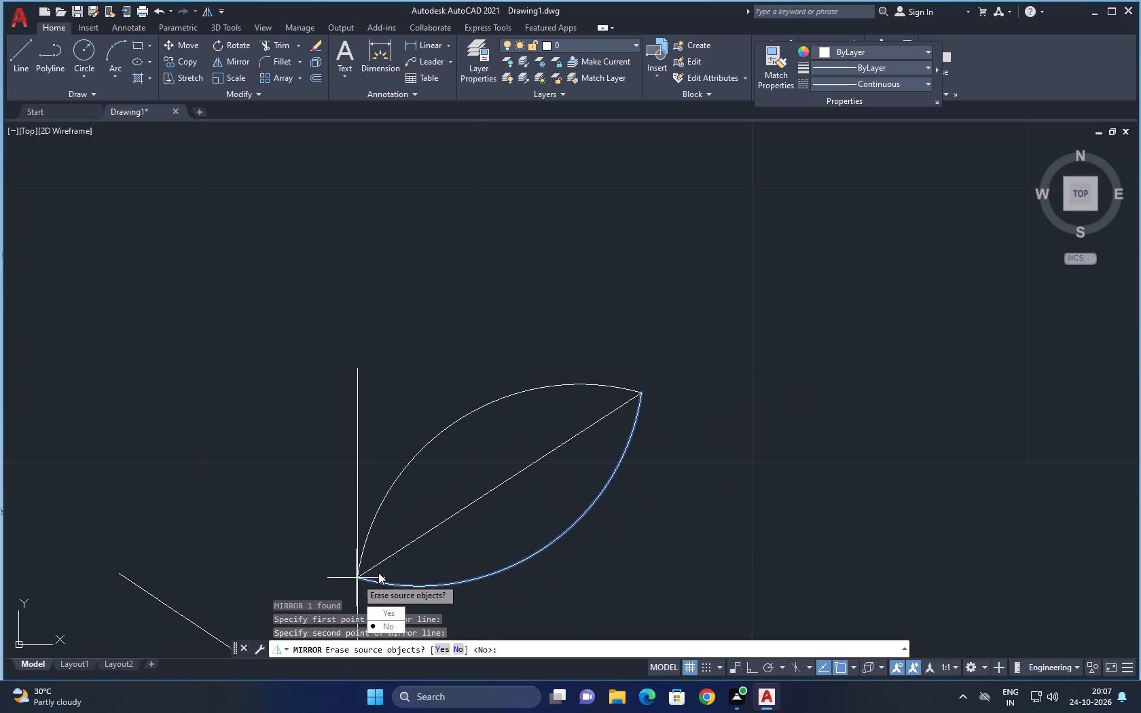
middle_click_drag(683, 488, 721, 432)
left_click_drag(755, 481, 683, 488)
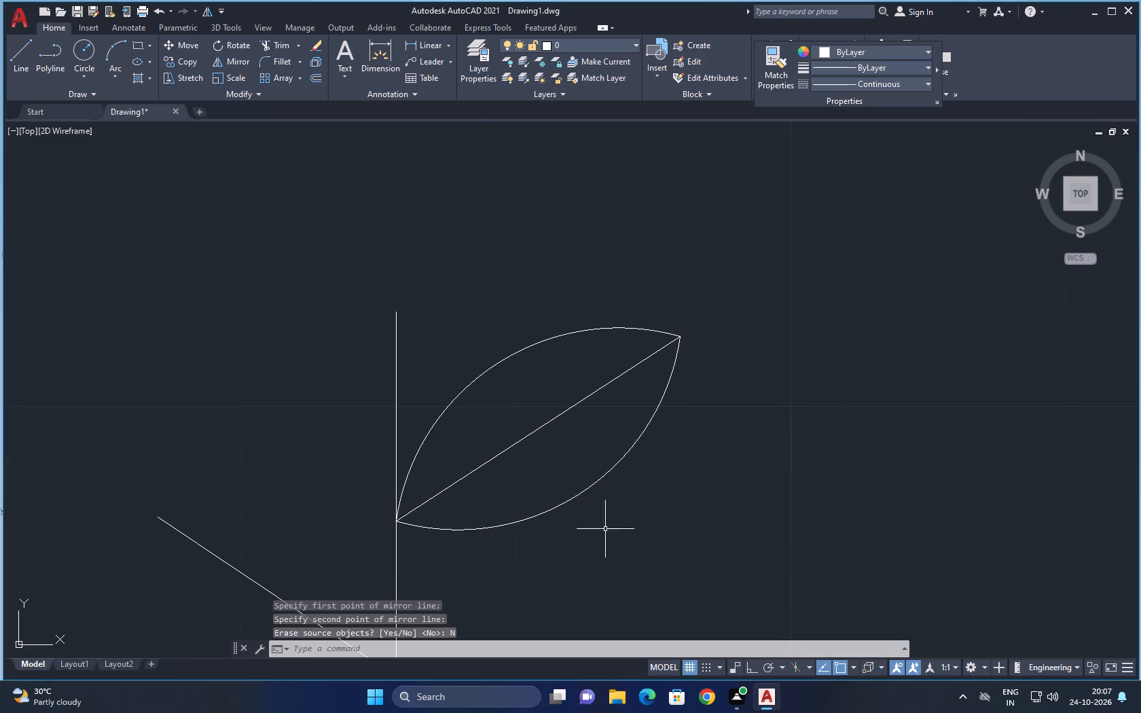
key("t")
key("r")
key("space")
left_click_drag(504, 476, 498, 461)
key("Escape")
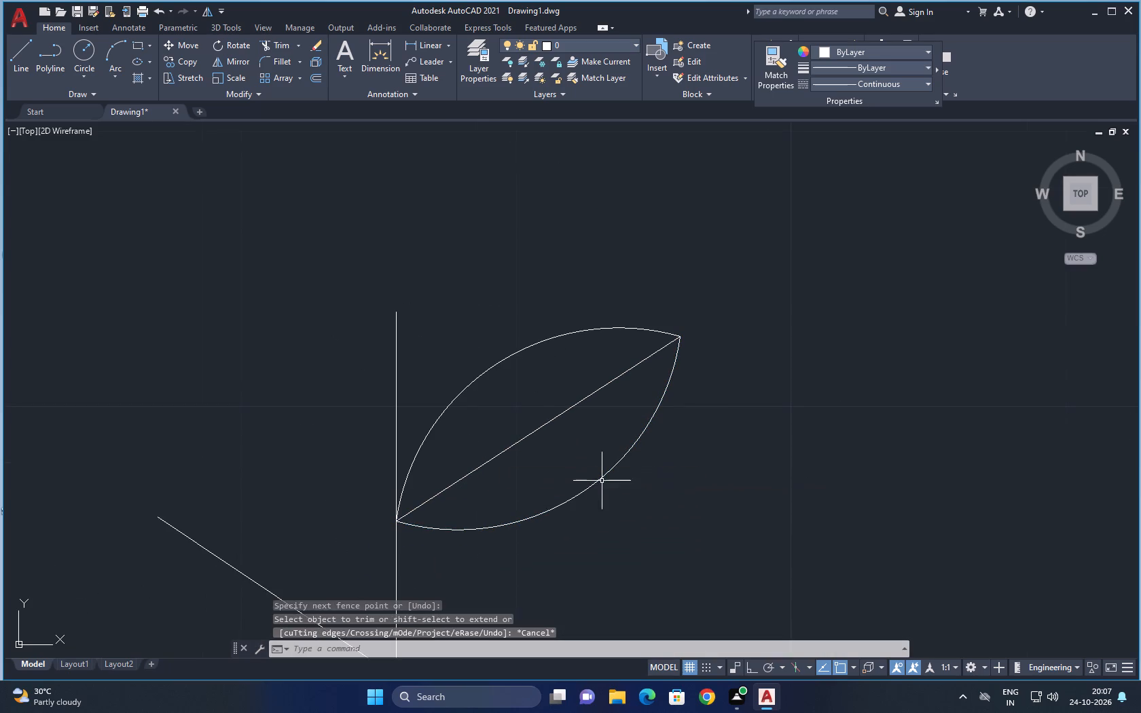
Copy the leaf with its midrib about 1'-1" south, from its base to the lower east branch's base on the stem.
middle_click_drag(652, 479, 674, 472)
scroll(738, 450, "down", 2)
left_click_drag(708, 497, 685, 434)
left_click(651, 361)
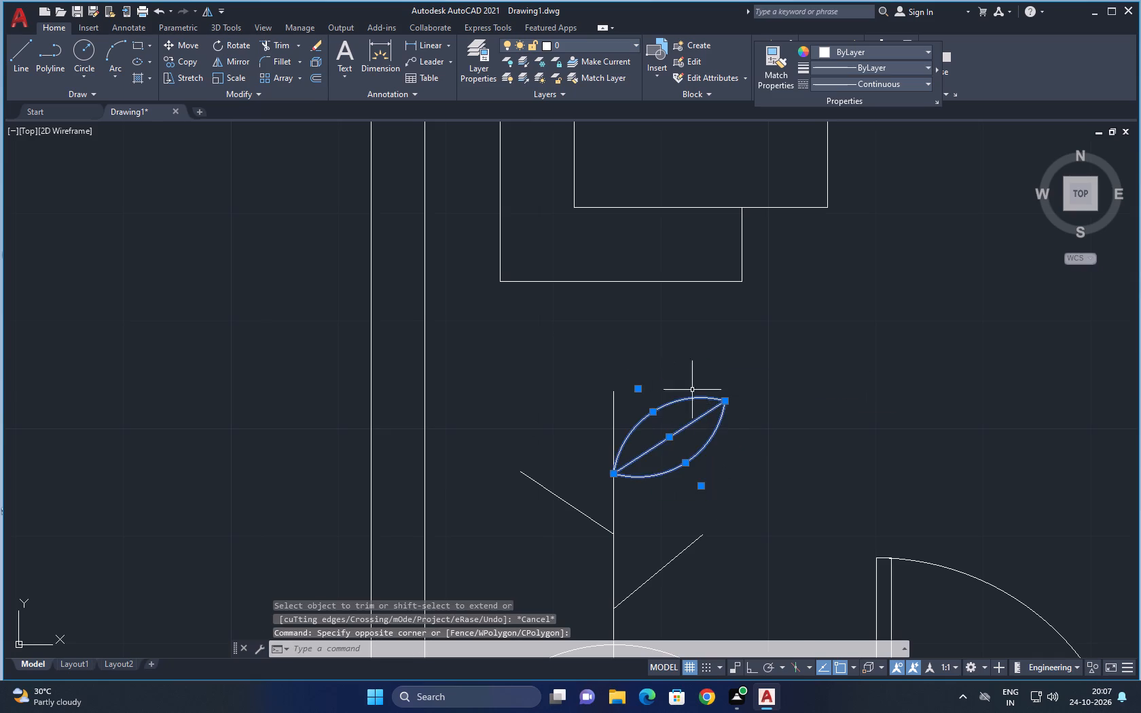
middle_click_drag(779, 462, 750, 403)
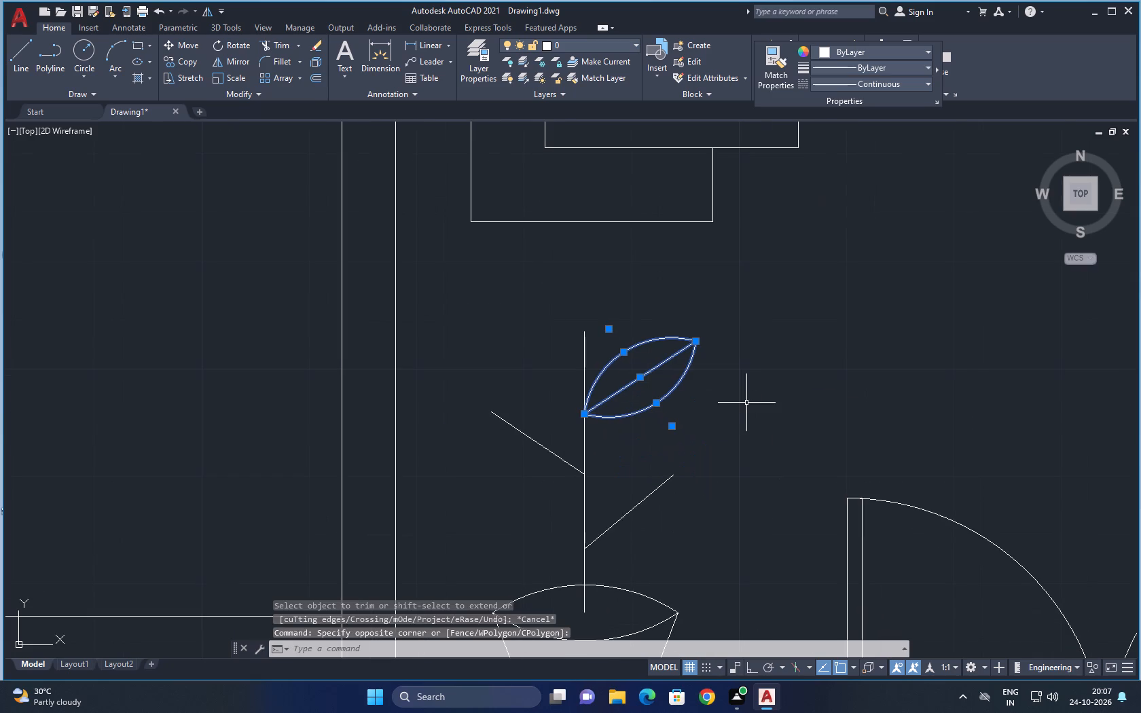
key("c")
key("o")
key("p")
key("space")
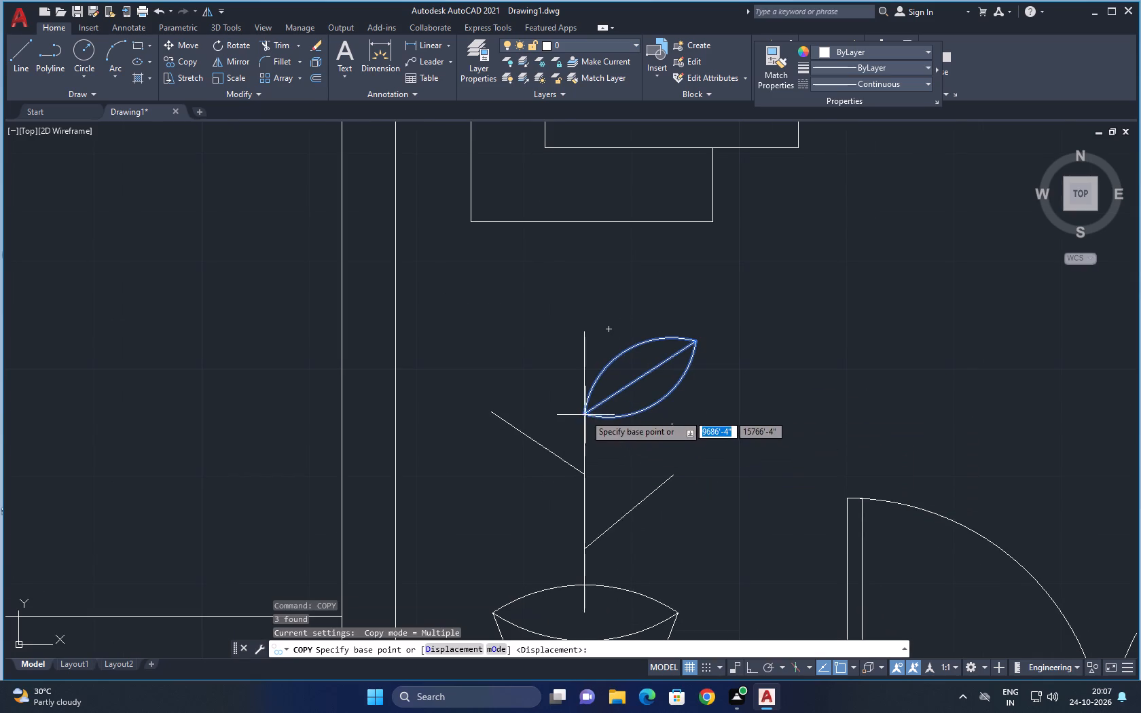
left_click(585, 410)
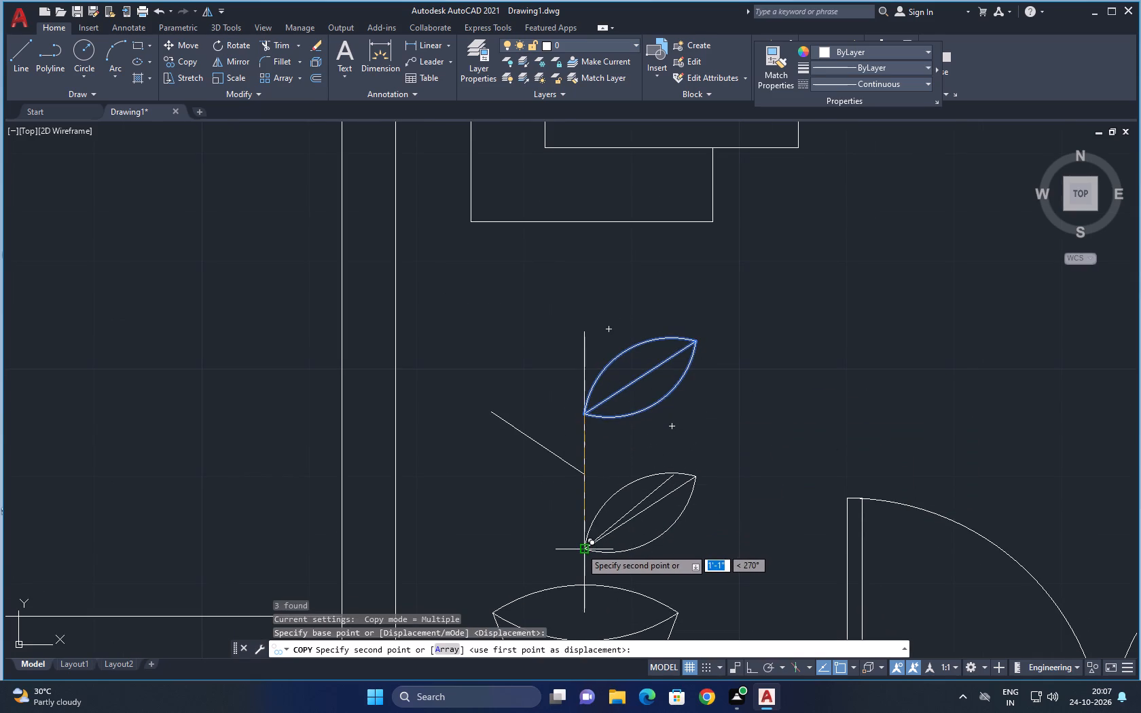
left_click(581, 548)
key("Escape")
Erase the old lower east branch line inside the copied leaf.
left_click(650, 494)
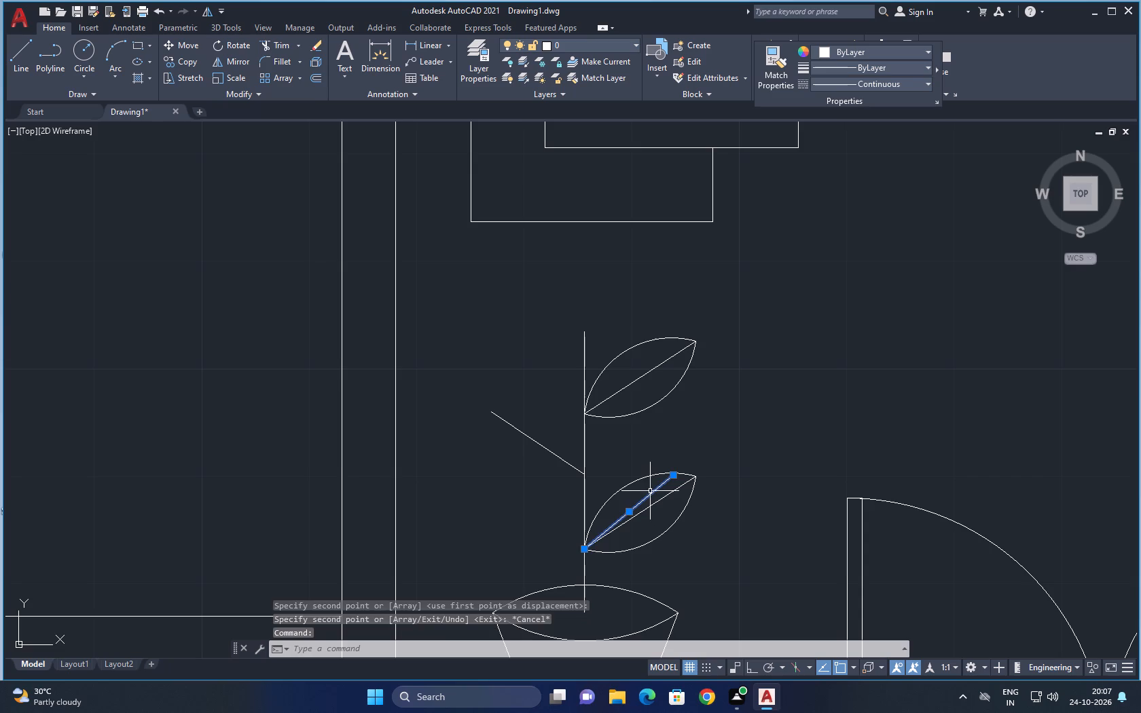
key("Delete")
Mirror both east leaves across the vertical stem line, keeping the originals.
middle_click_drag(703, 455, 760, 405)
left_click_drag(731, 521, 726, 495)
left_click(692, 306)
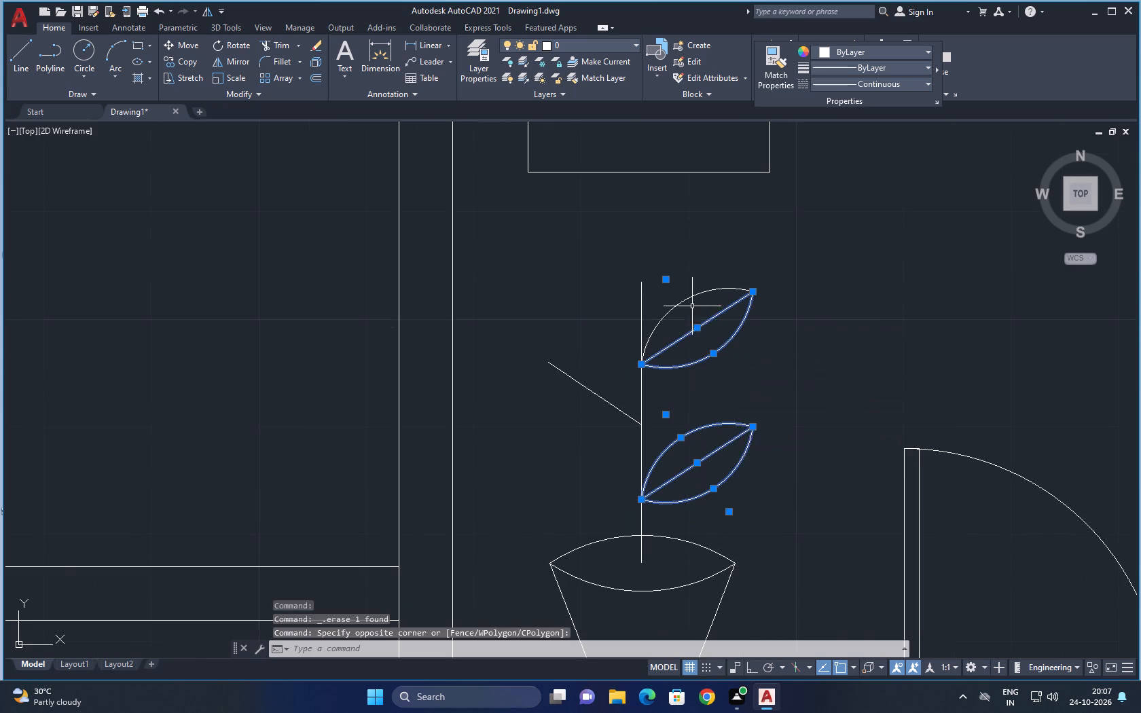
left_click(706, 285)
left_click(687, 312)
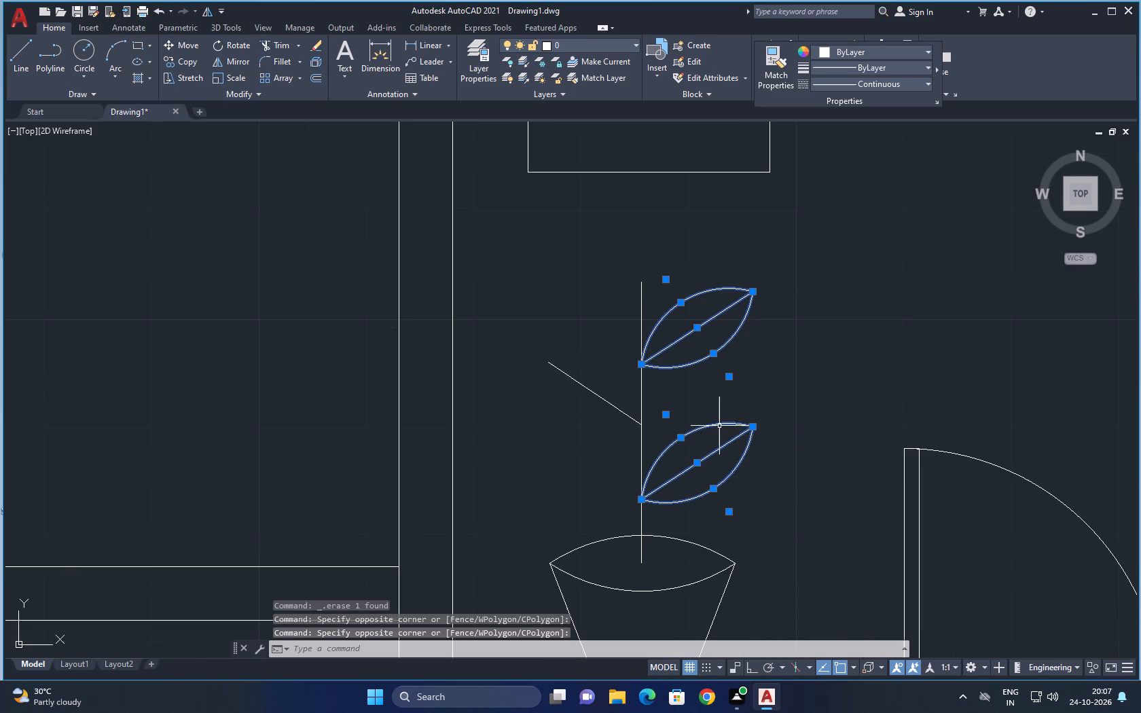
type("MI")
key("space")
left_click_drag(640, 565, 642, 555)
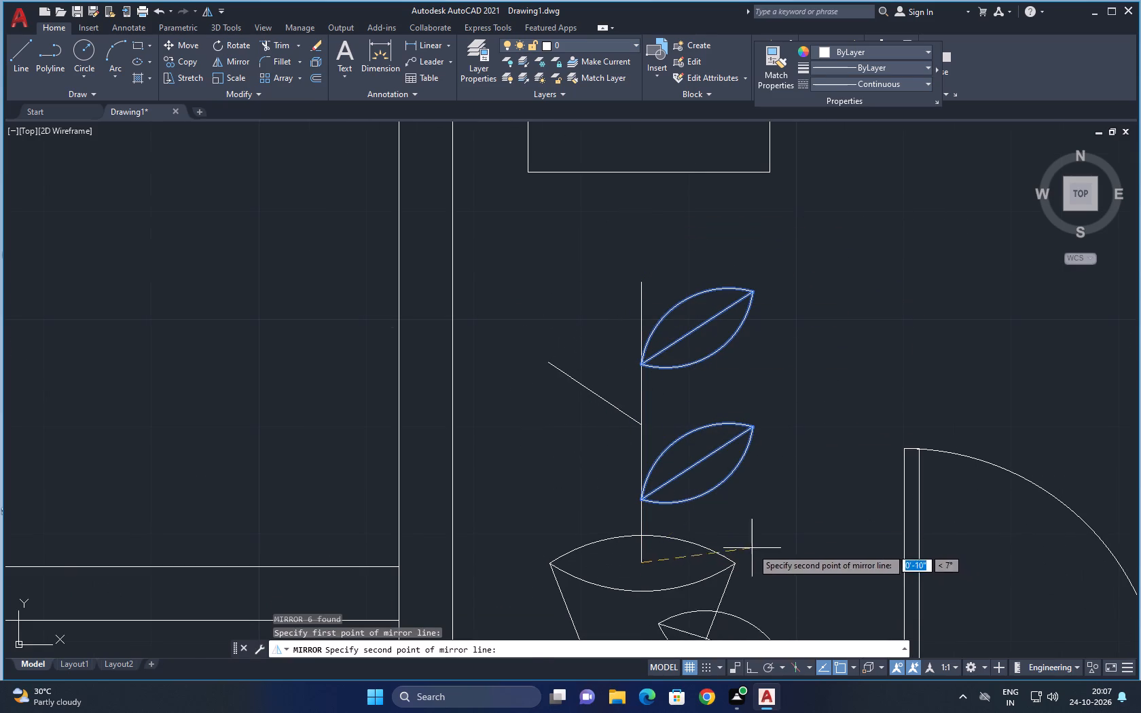
key("F8")
left_click(666, 261)
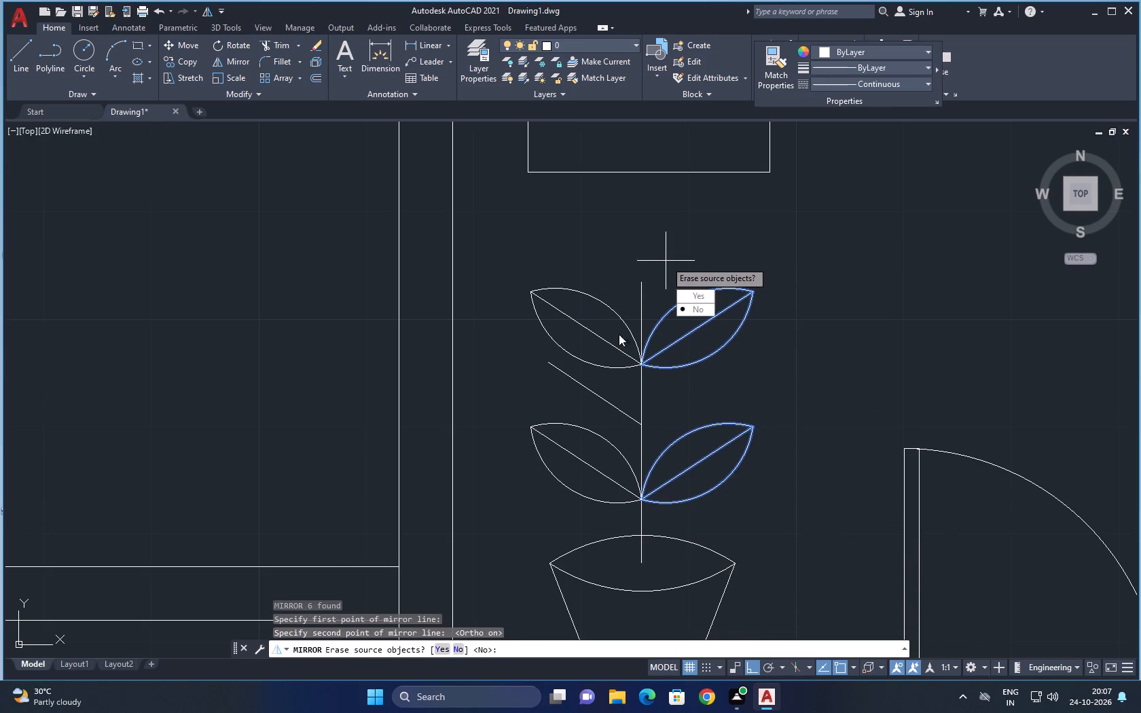
left_click_drag(700, 303, 666, 261)
Move the upper west leaf about 5" south along the stem to the northwest branch's base.
left_click(623, 303)
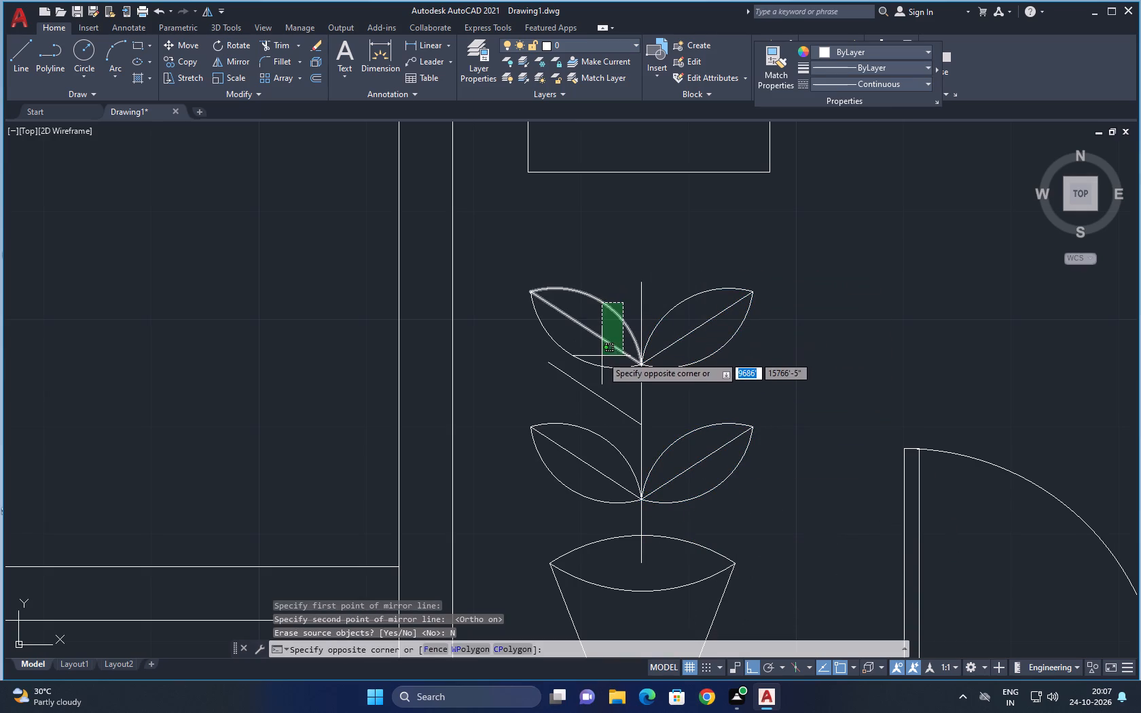
left_click(602, 373)
key("m")
key("space")
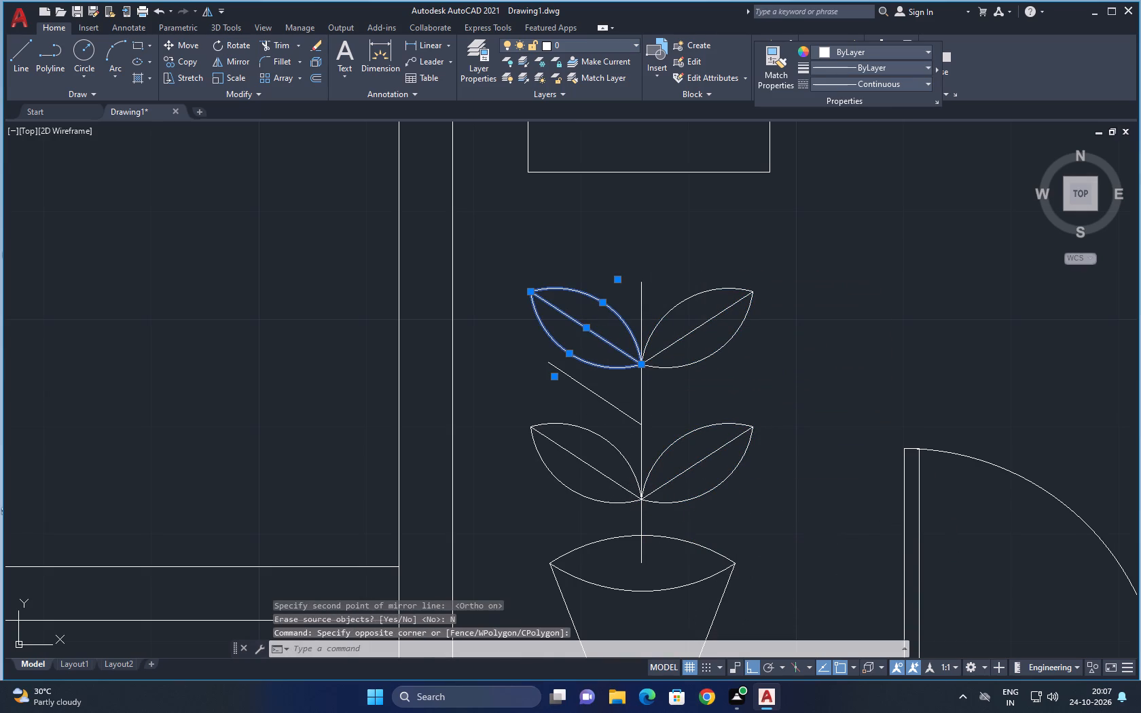
left_click(640, 362)
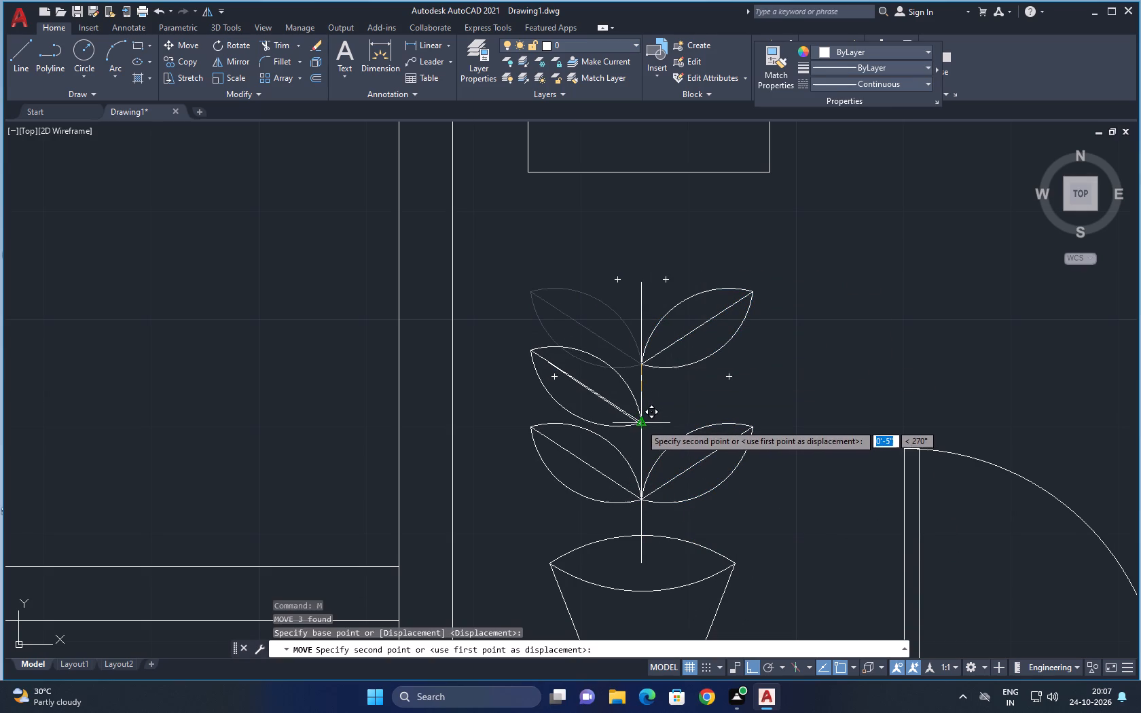
left_click(638, 424)
middle_click_drag(703, 394, 738, 360)
scroll(630, 353, "up", 3)
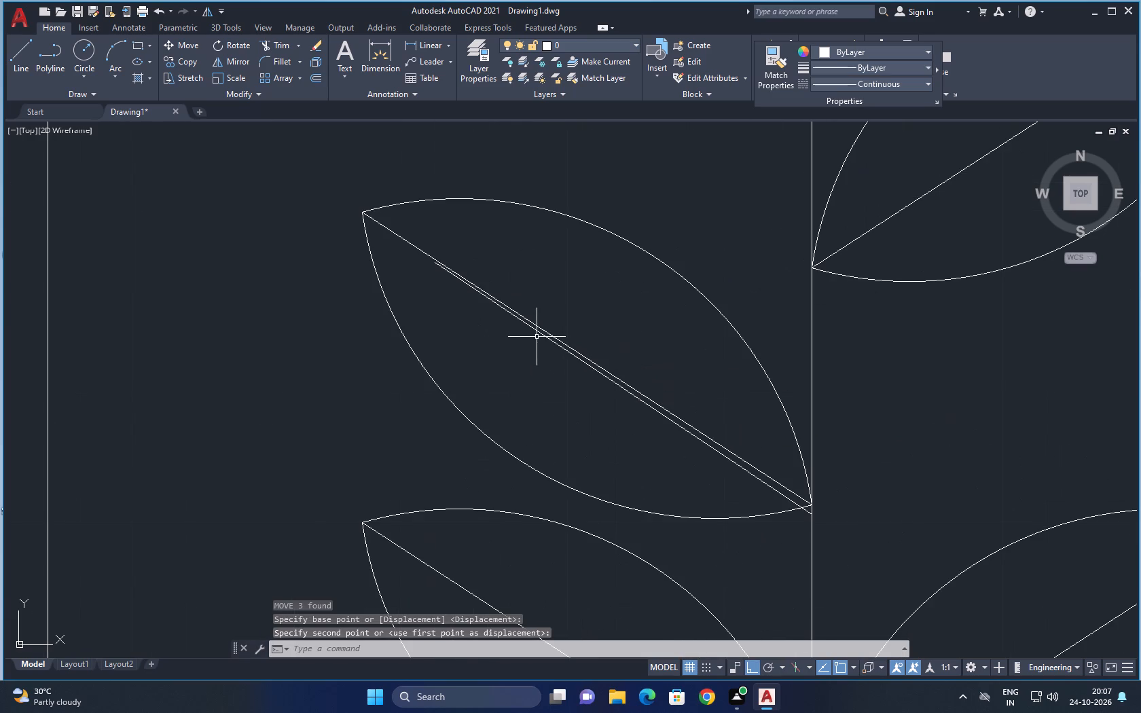
Erase the old northwest branch line inside the upper west leaf.
left_click(535, 336)
left_click(535, 329)
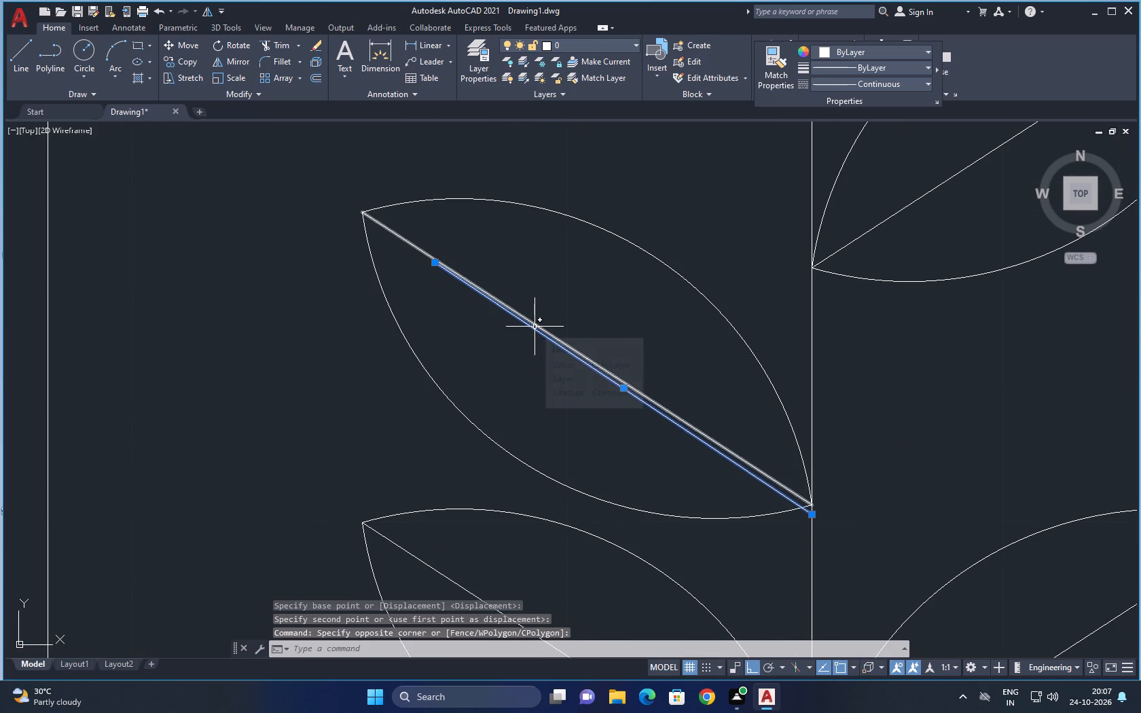
key("Delete")
Copy the upper east leaf with its midrib from its base horizontally into the clear space east of the plant.
scroll(652, 376, "down", 2)
middle_click_drag(717, 407, 661, 321)
scroll(714, 402, "down", 2)
middle_click_drag(711, 376, 696, 395)
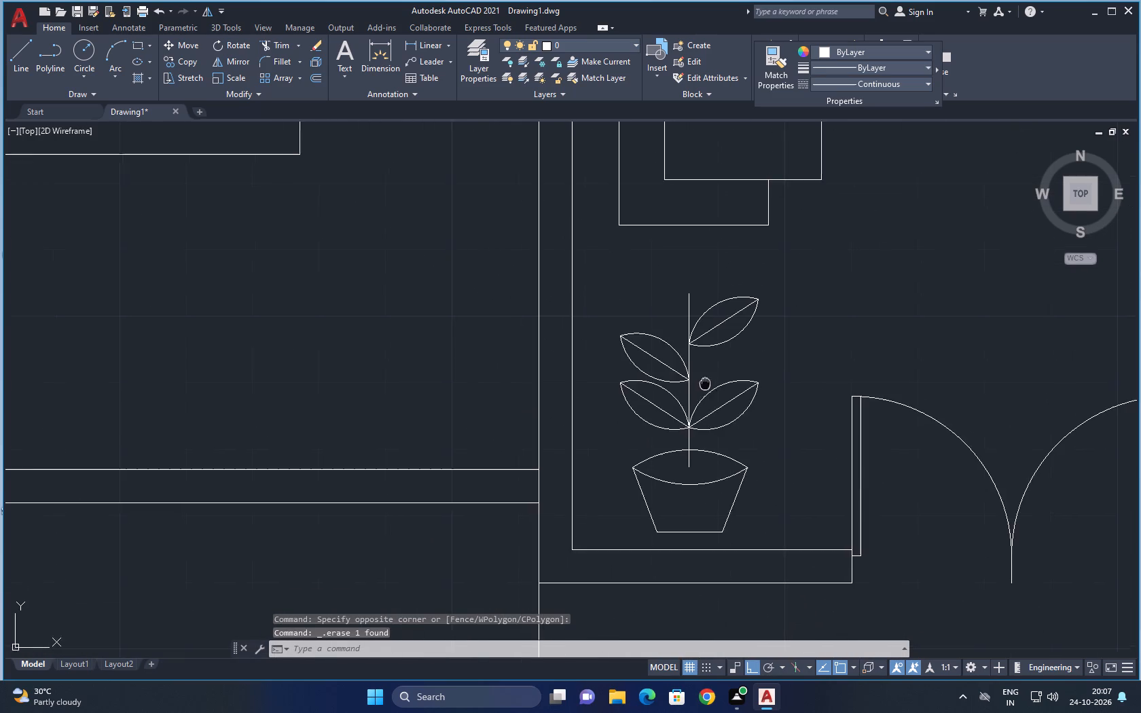
middle_click_drag(696, 395, 657, 457)
scroll(664, 371, "up", 2)
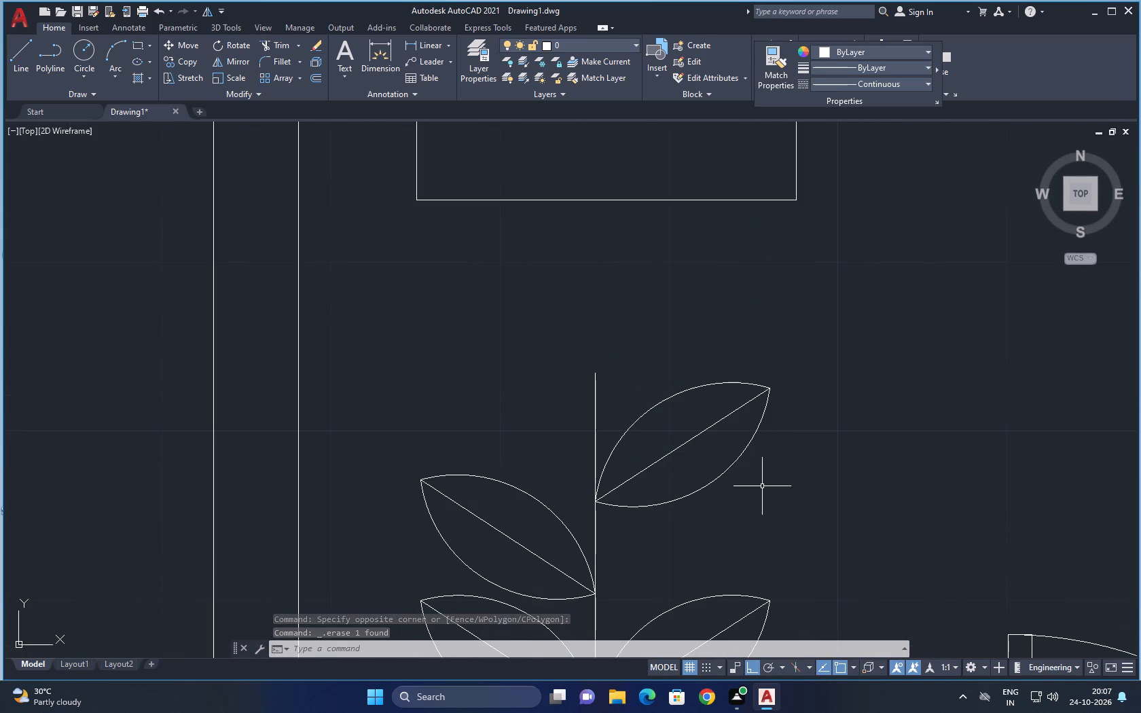
left_click_drag(762, 486, 757, 467)
left_click(687, 366)
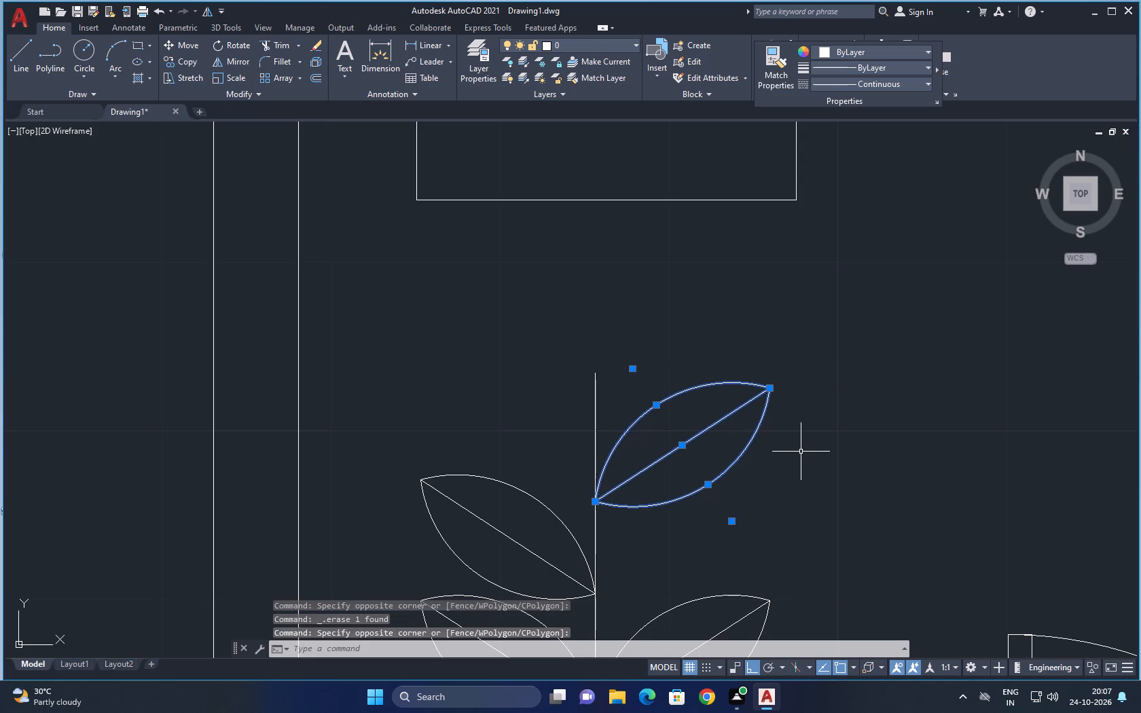
key("c")
key("o")
key("p")
key("space")
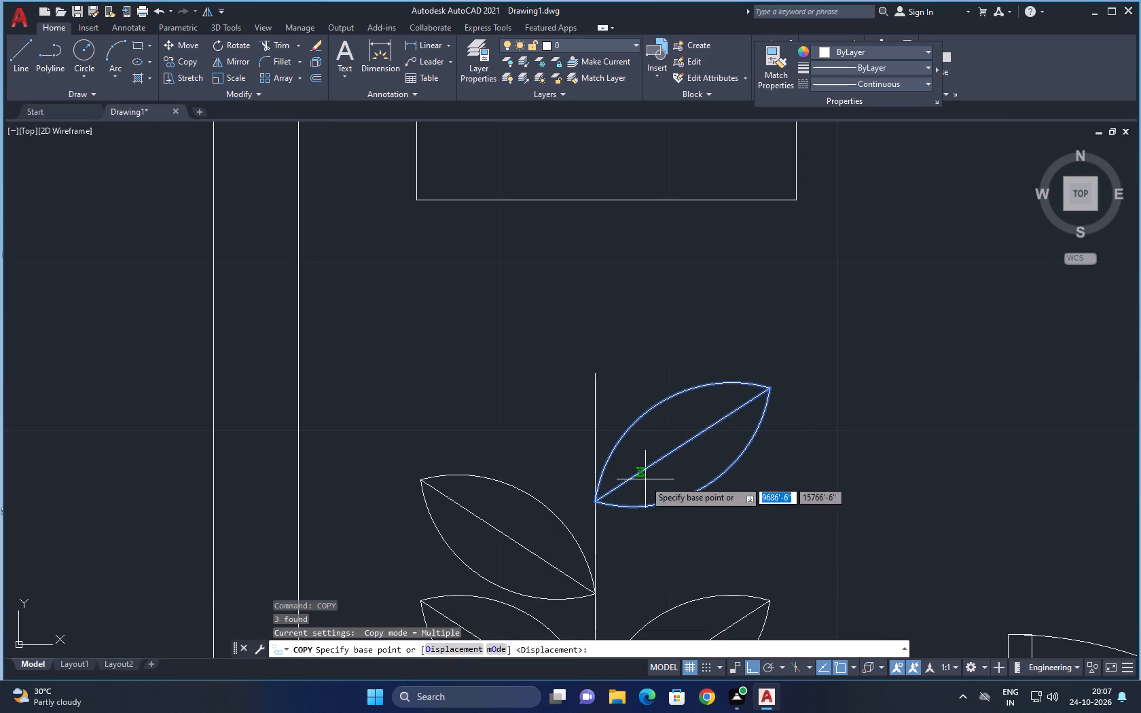
left_click_drag(598, 497, 608, 490)
left_click(887, 354)
key("Escape")
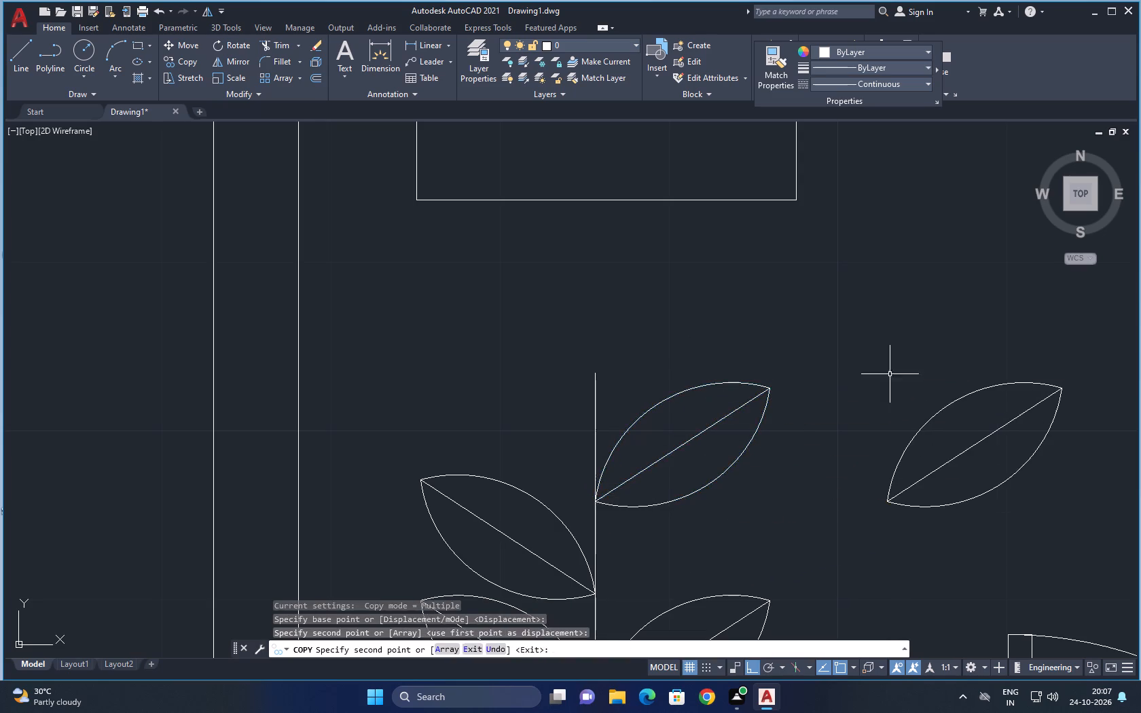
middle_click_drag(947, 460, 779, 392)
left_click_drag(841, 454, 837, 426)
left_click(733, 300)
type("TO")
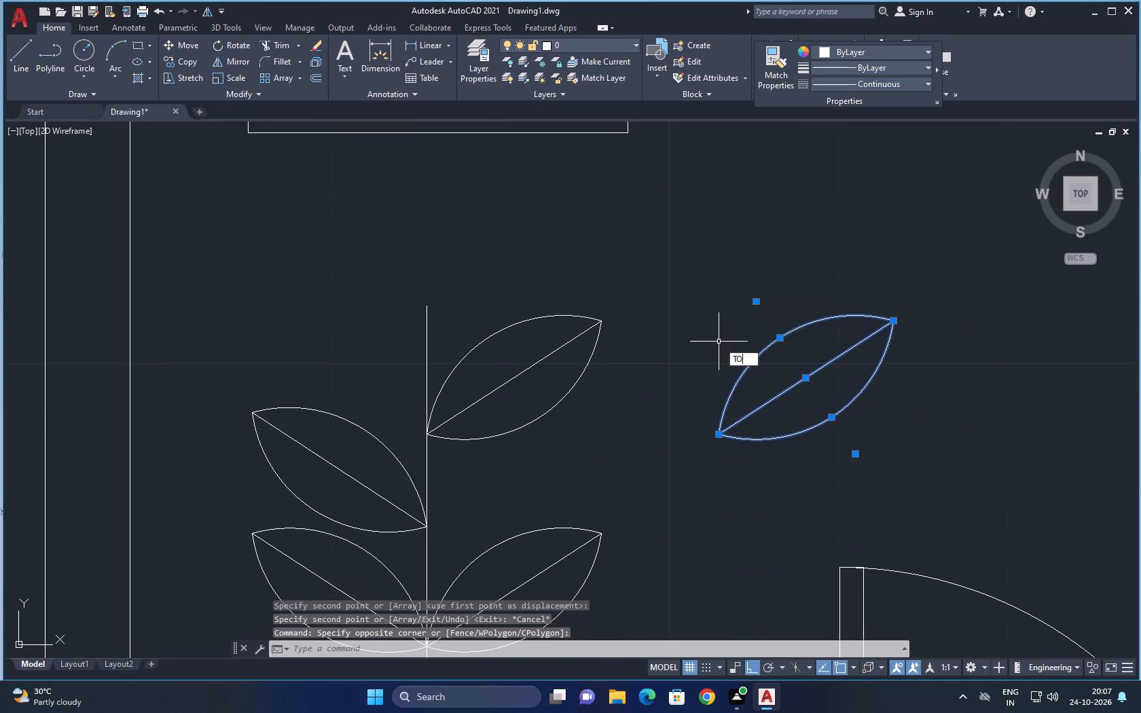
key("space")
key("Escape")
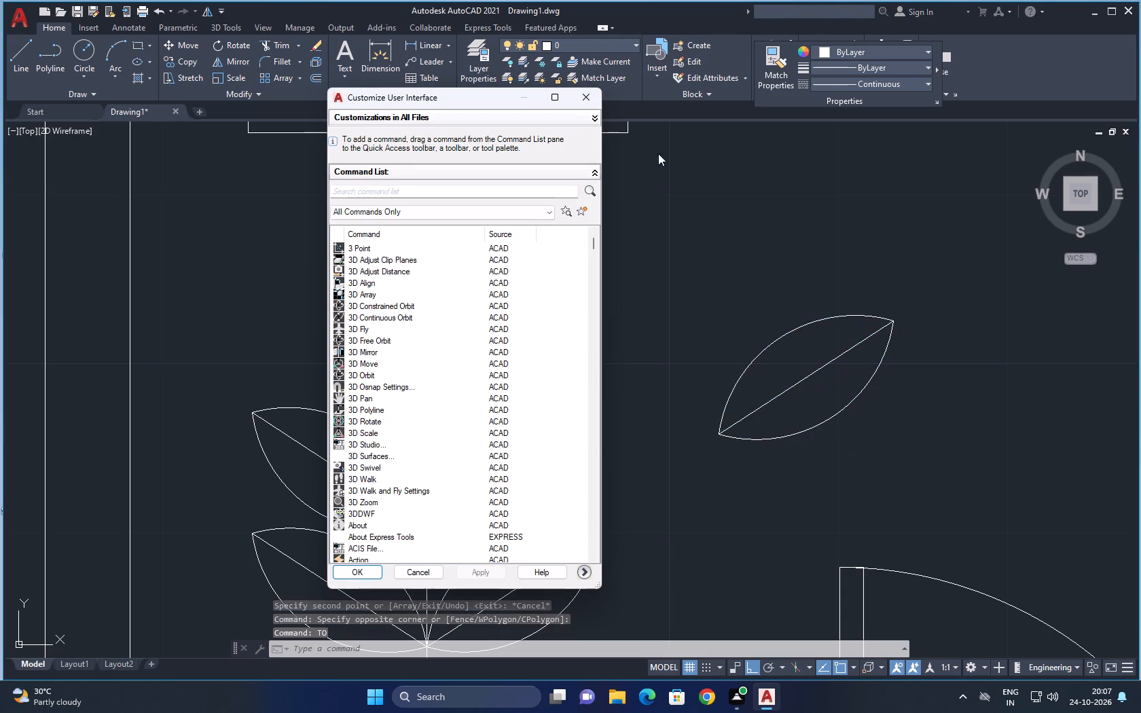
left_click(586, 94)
Rotate the copied leaf about its base with ortho turned off until its midrib stands vertical and points north.
left_click_drag(881, 407, 867, 396)
left_click(720, 281)
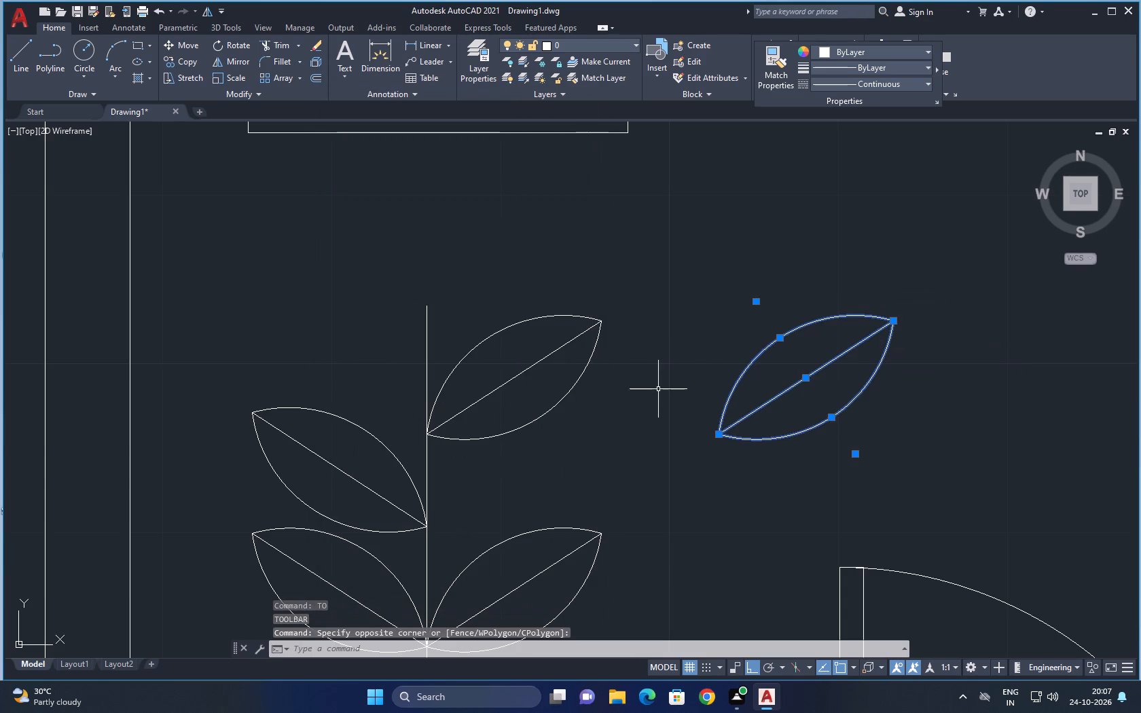
type("RO")
key("space")
left_click_drag(720, 434, 723, 426)
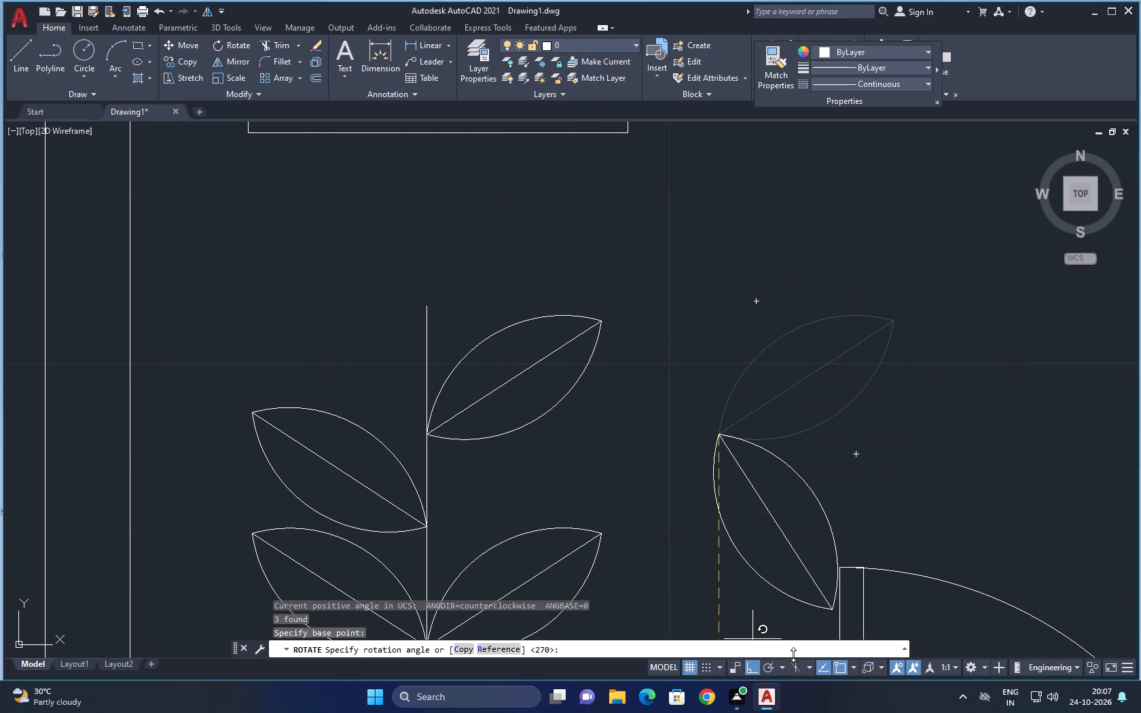
left_click_drag(746, 669, 754, 655)
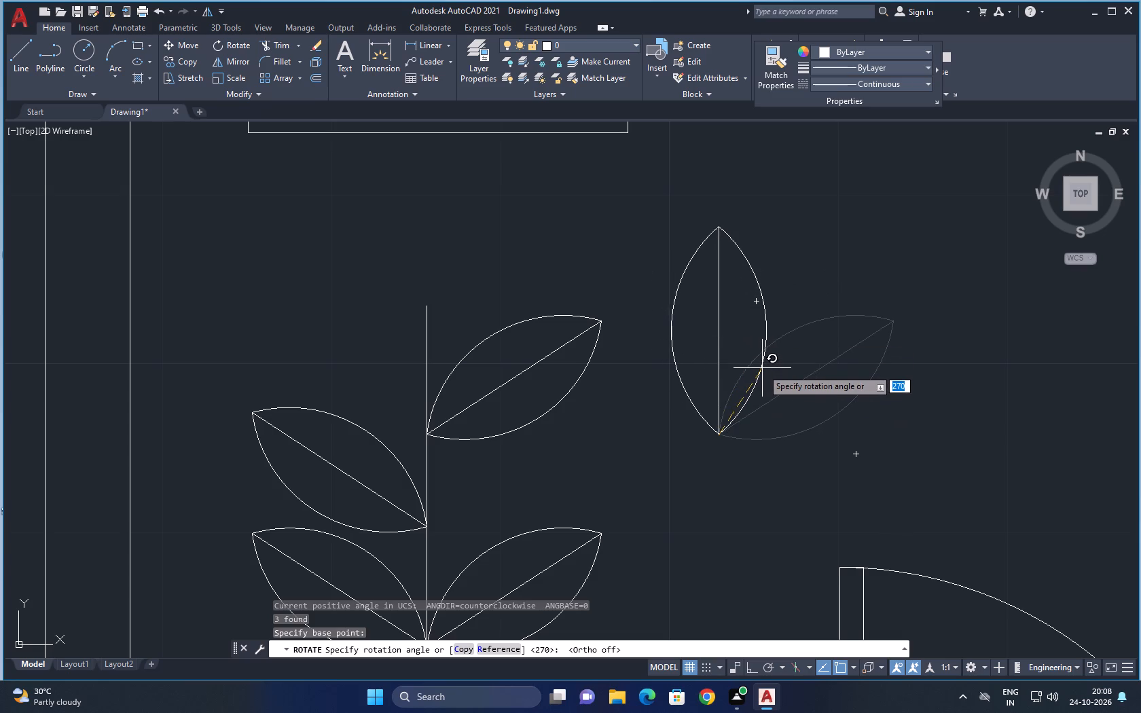
left_click(761, 369)
Move the upright leaf by its base to the top of the plant, seating the base on the stem line.
left_click_drag(773, 464, 756, 437)
left_click(677, 389)
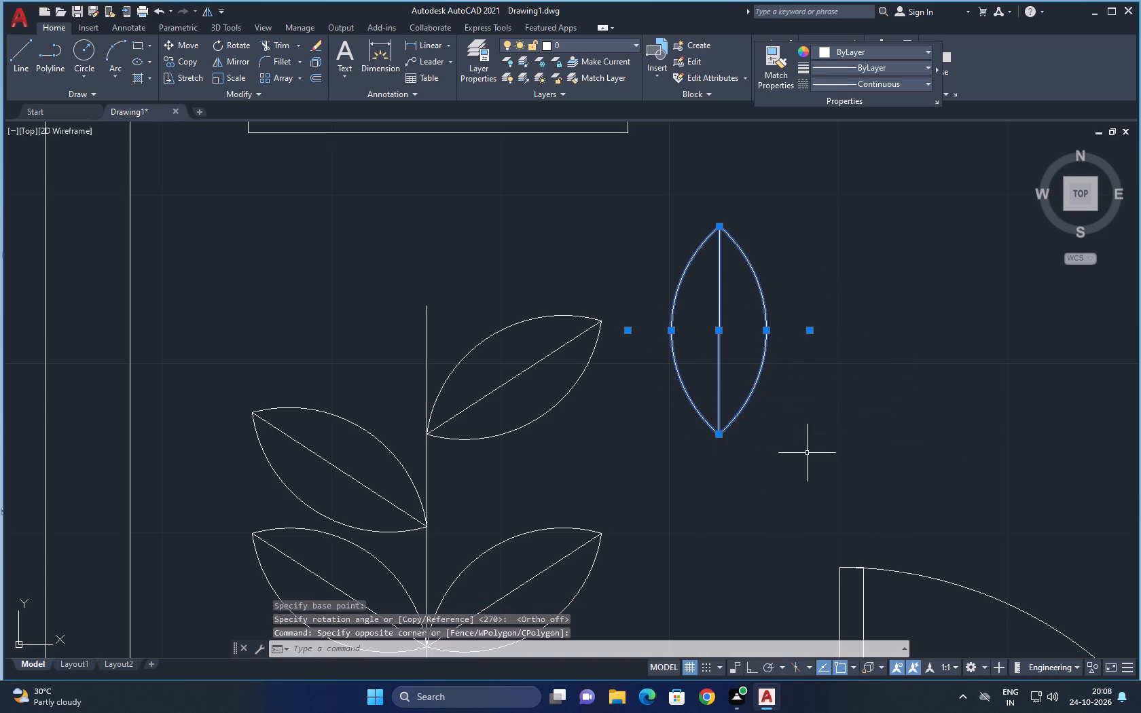
key("m")
key("space")
left_click(725, 434)
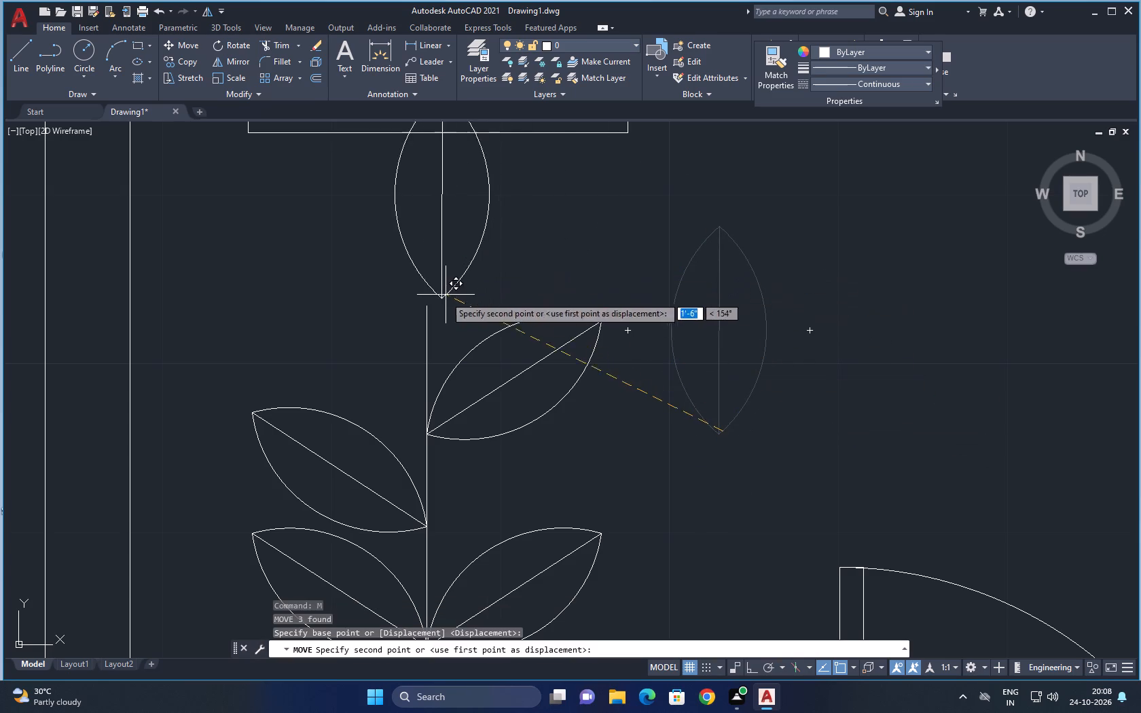
left_click(431, 343)
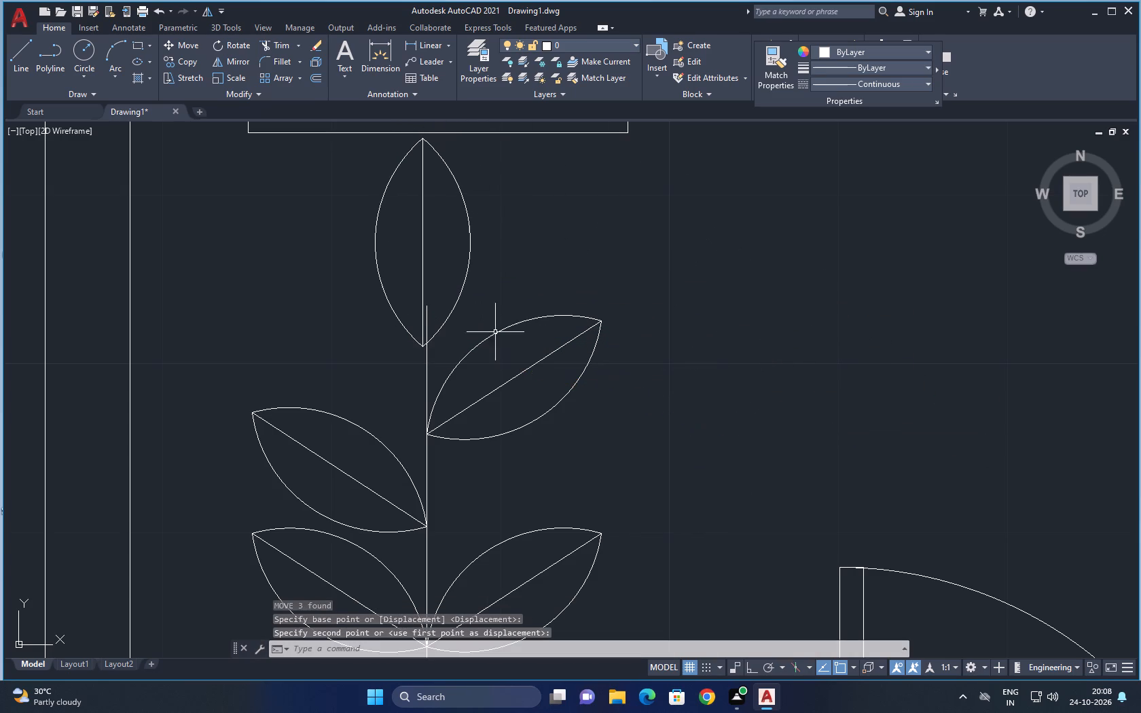
left_click_drag(536, 255, 501, 247)
left_click(318, 216)
scroll(528, 346, "up", 1)
key("m")
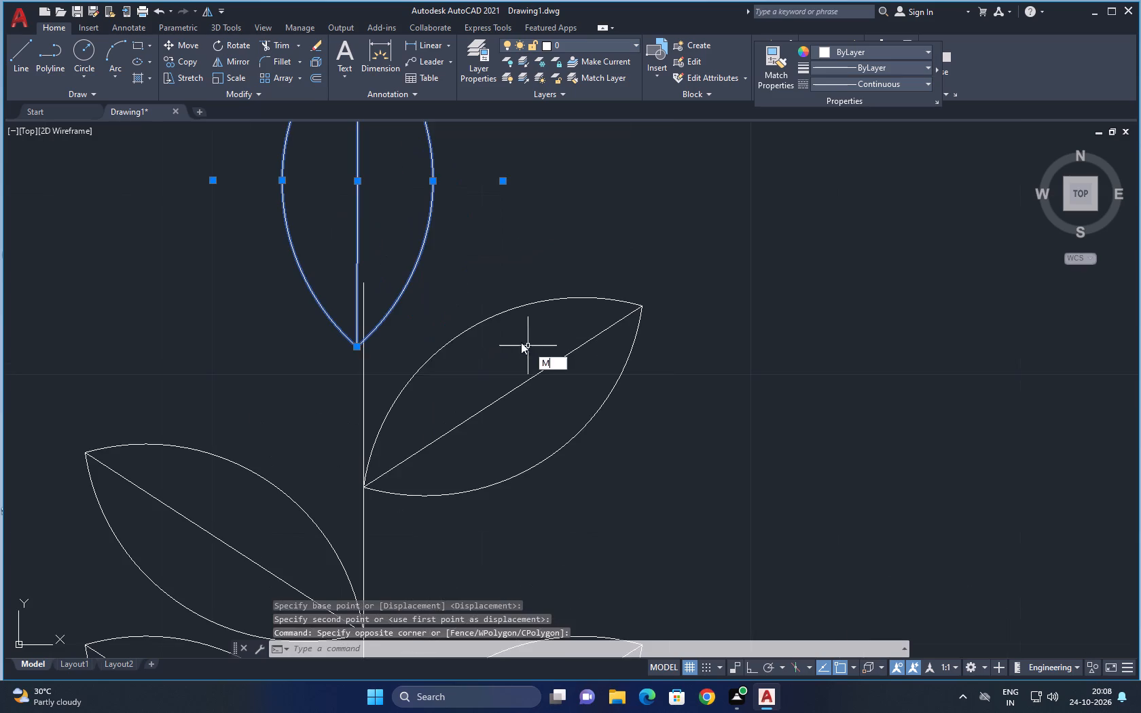
key("space")
left_click(355, 346)
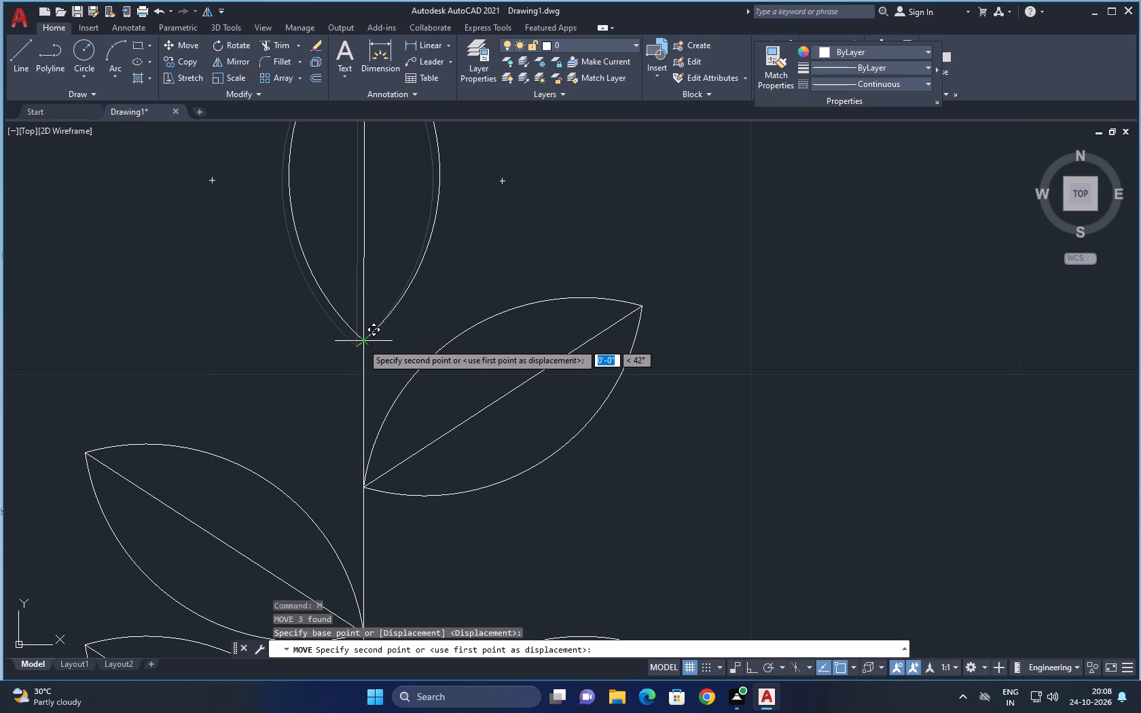
left_click(362, 343)
Move the upright top leaf about 3" south along the stem, clear of the sofa.
scroll(539, 312, "down", 4)
middle_click_drag(725, 392, 691, 362)
scroll(596, 301, "up", 2)
middle_click_drag(621, 312, 617, 333)
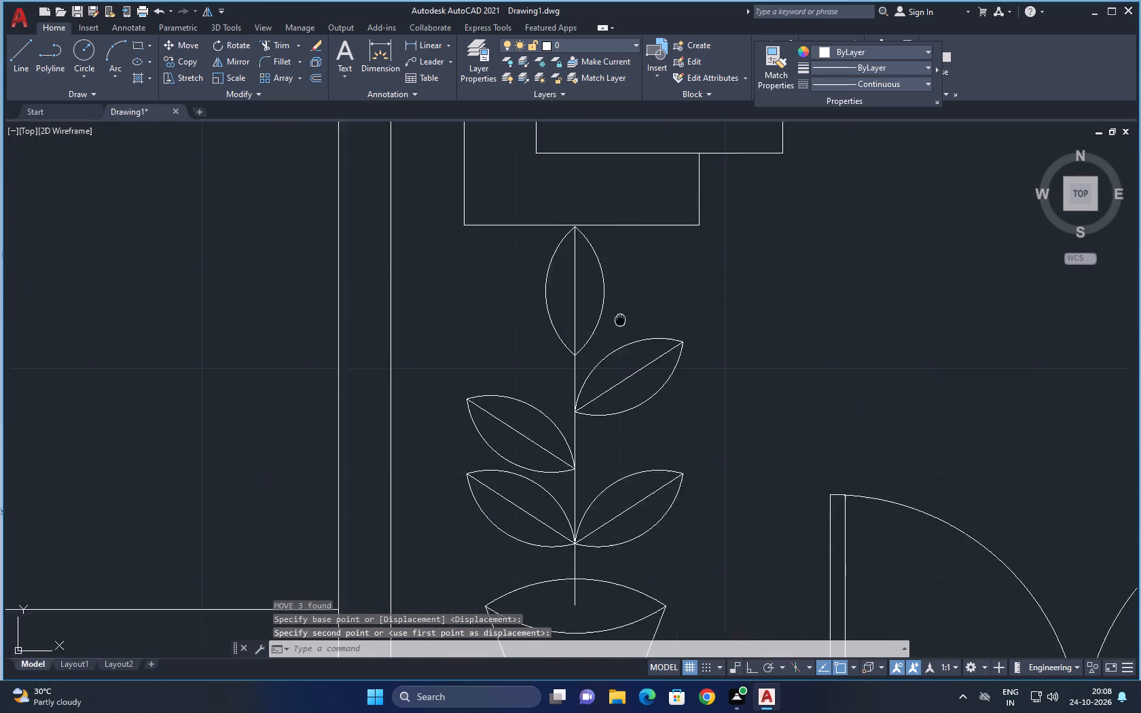
middle_click_drag(617, 333, 600, 431)
left_click_drag(594, 409, 583, 410)
left_click(482, 411)
key("m")
key("space")
scroll(562, 469, "up", 2)
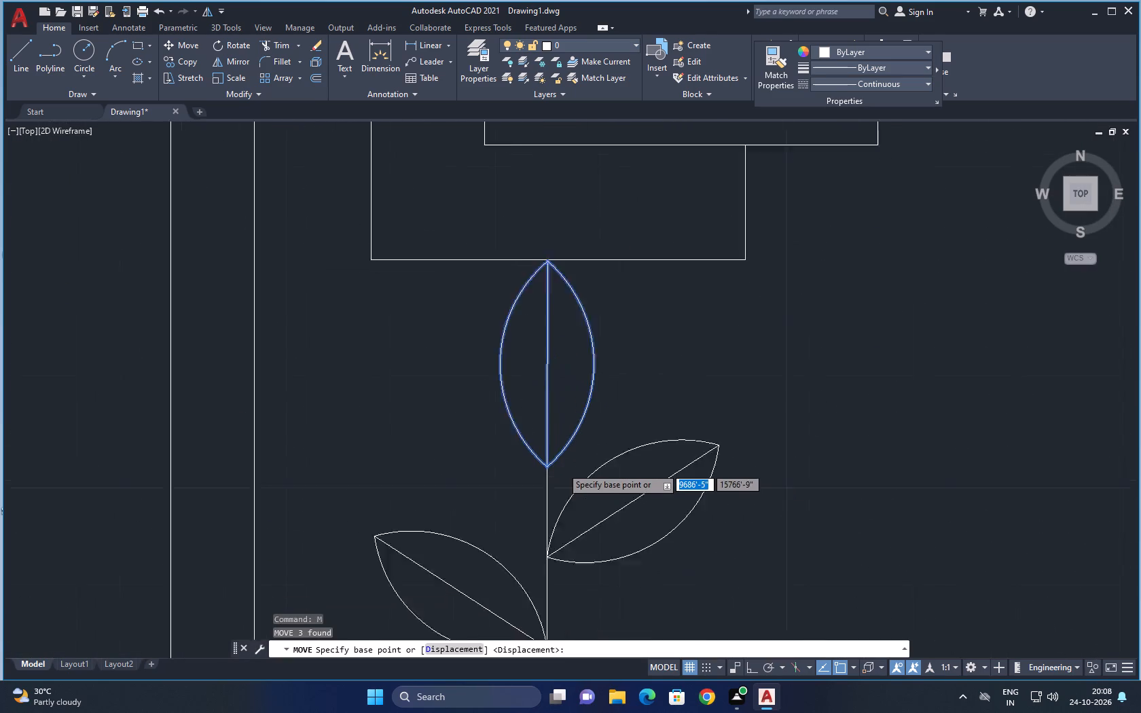
left_click(533, 472)
middle_click_drag(535, 523, 545, 477)
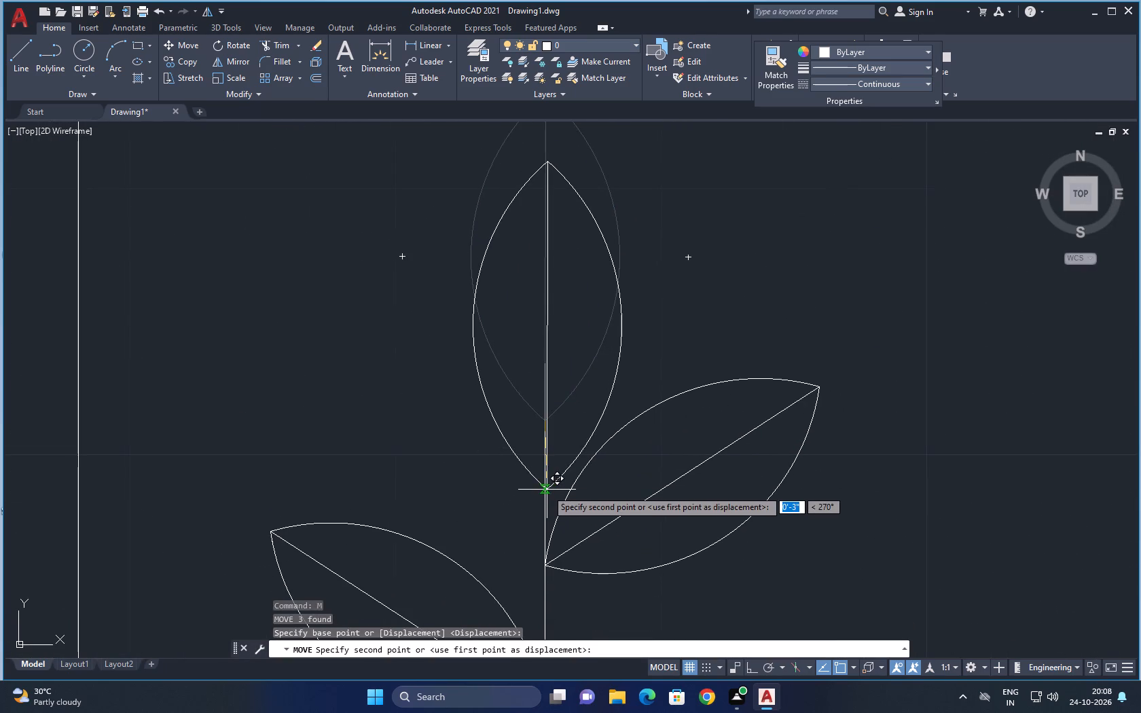
left_click(547, 489)
Move the upper east leaf by its base slightly south along the stem, away from the top leaf.
scroll(802, 316, "down", 3)
middle_click_drag(831, 412, 770, 382)
scroll(804, 395, "down", 1)
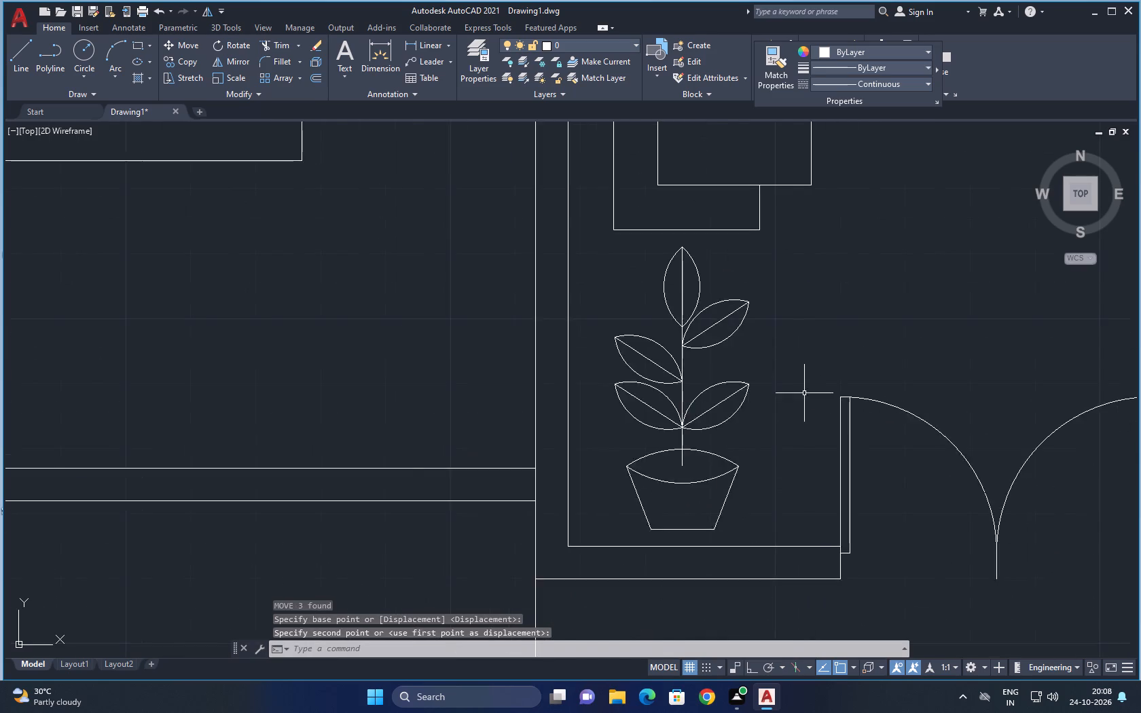
scroll(804, 402, "down", 1)
middle_click_drag(805, 416, 738, 469)
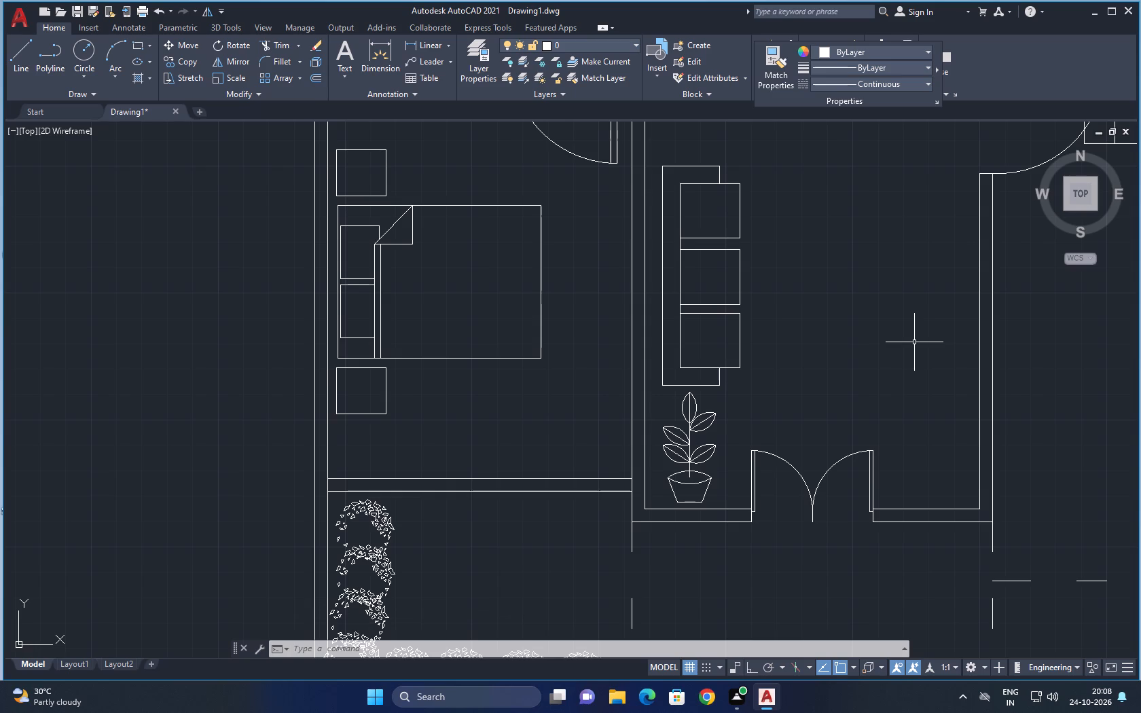
middle_click_drag(862, 344, 879, 387)
scroll(869, 367, "down", 1)
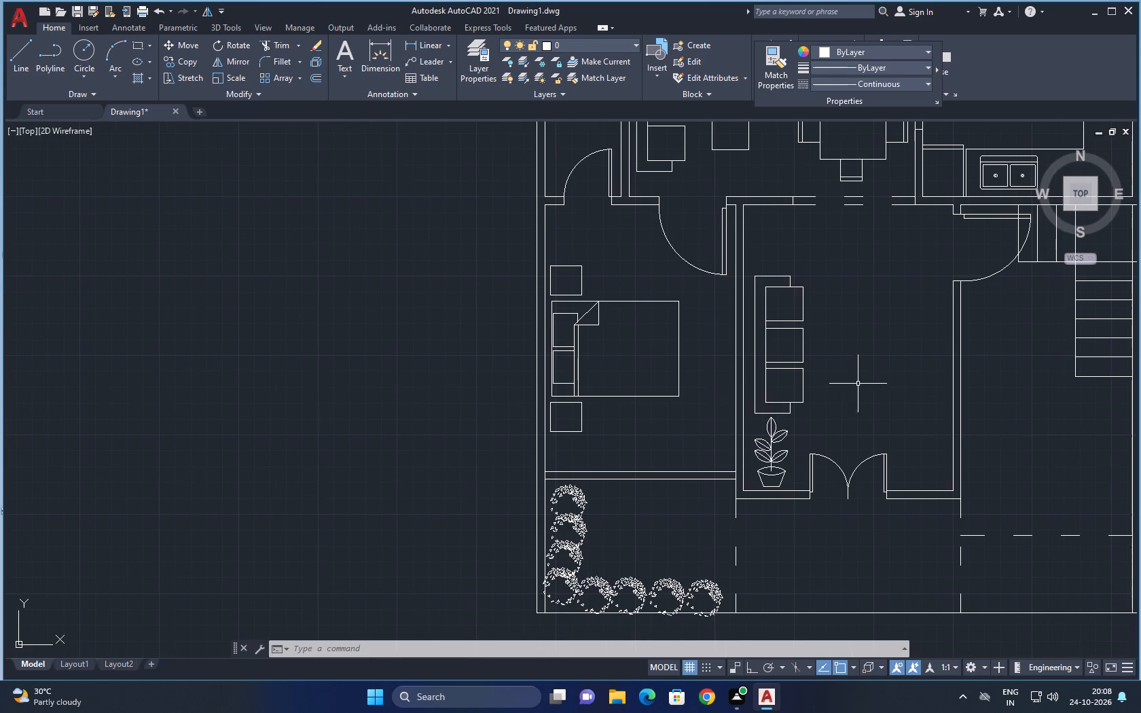
scroll(772, 460, "up", 3)
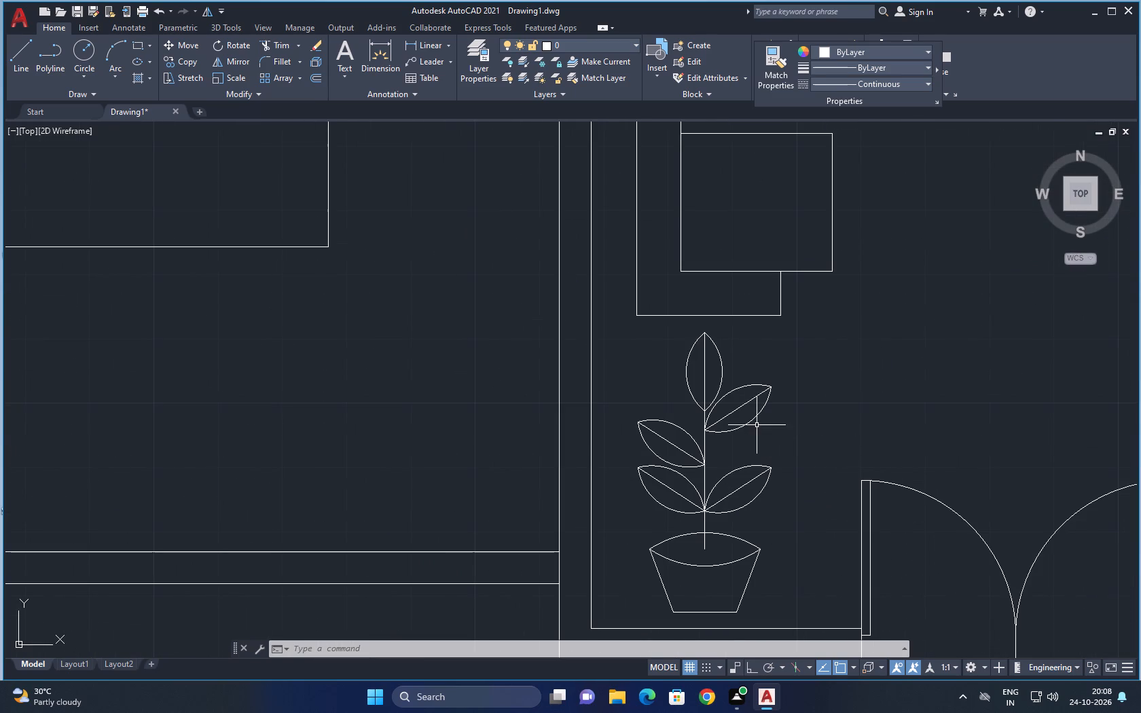
scroll(744, 454, "up", 2)
left_click_drag(791, 434, 783, 395)
left_click(735, 261)
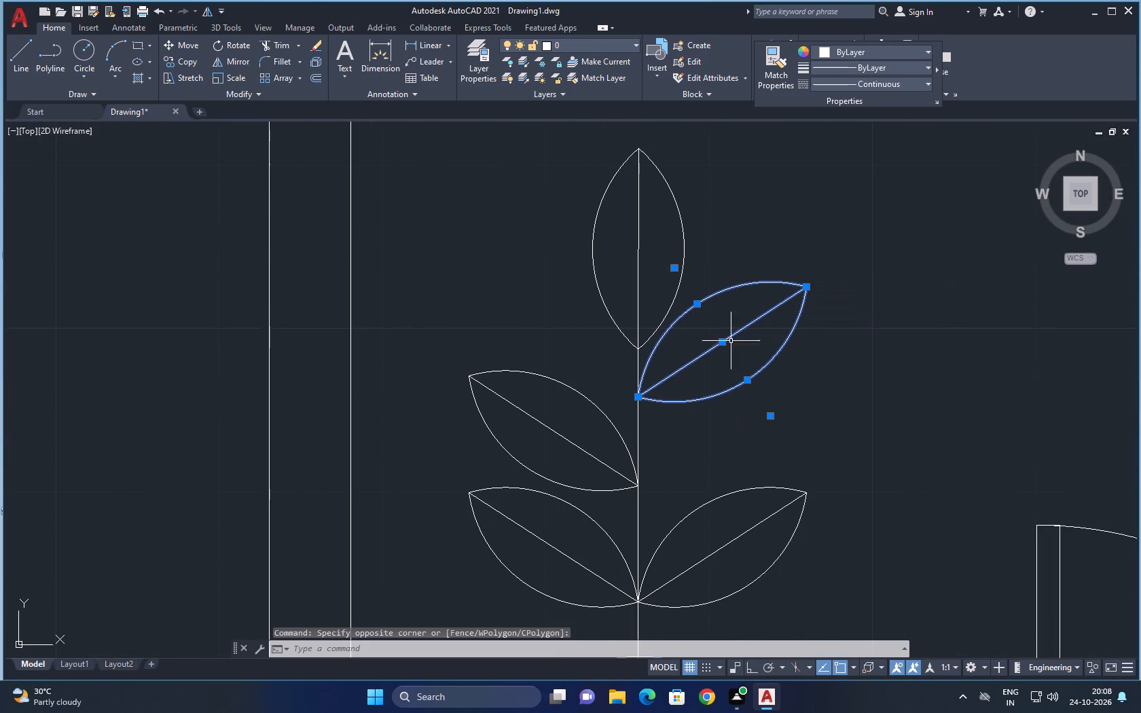
key("m")
key("space")
left_click(640, 400)
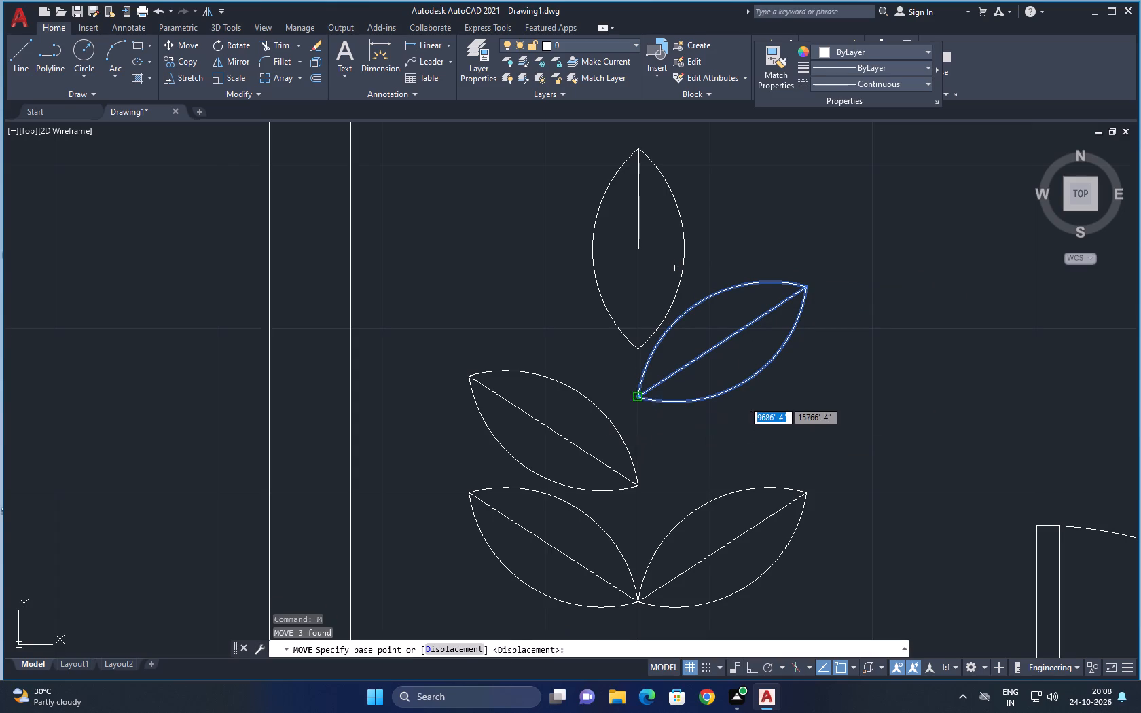
left_click(639, 431)
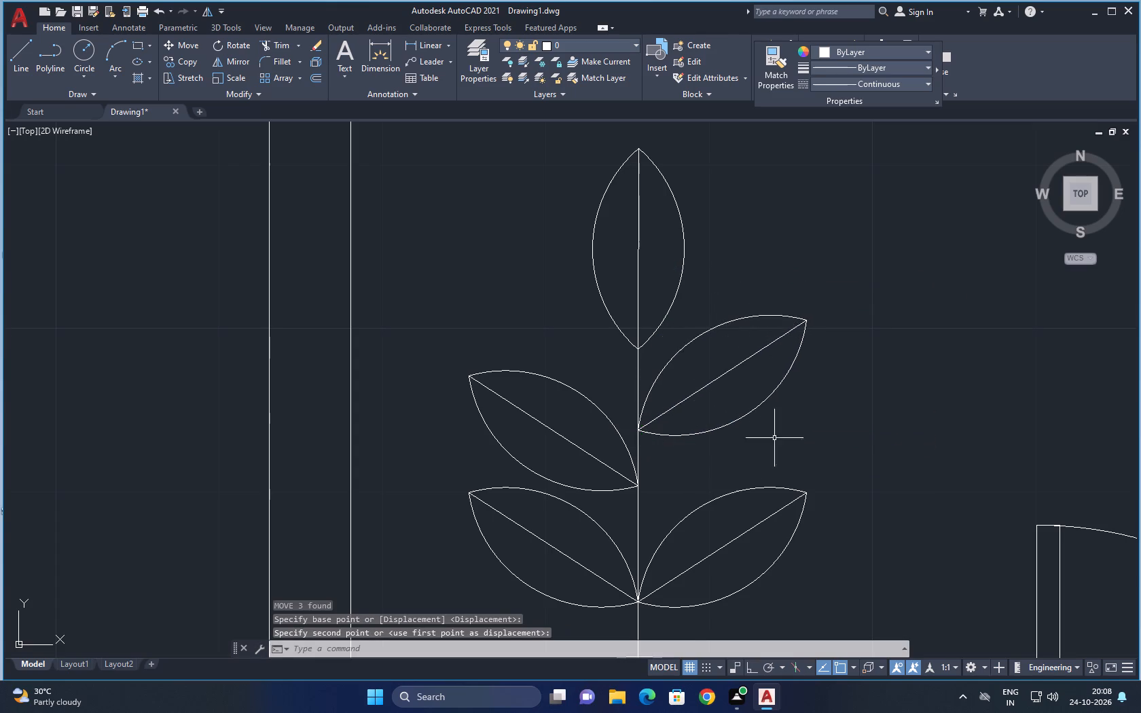
Move the upper west leaf slightly north beside the stem, farther from the lower west leaf.
middle_click_drag(754, 457, 738, 490)
scroll(775, 459, "down", 1)
middle_click_drag(802, 490, 765, 442)
scroll(640, 471, "up", 1)
left_click_drag(618, 458, 612, 433)
left_click(600, 359)
key("m")
key("space")
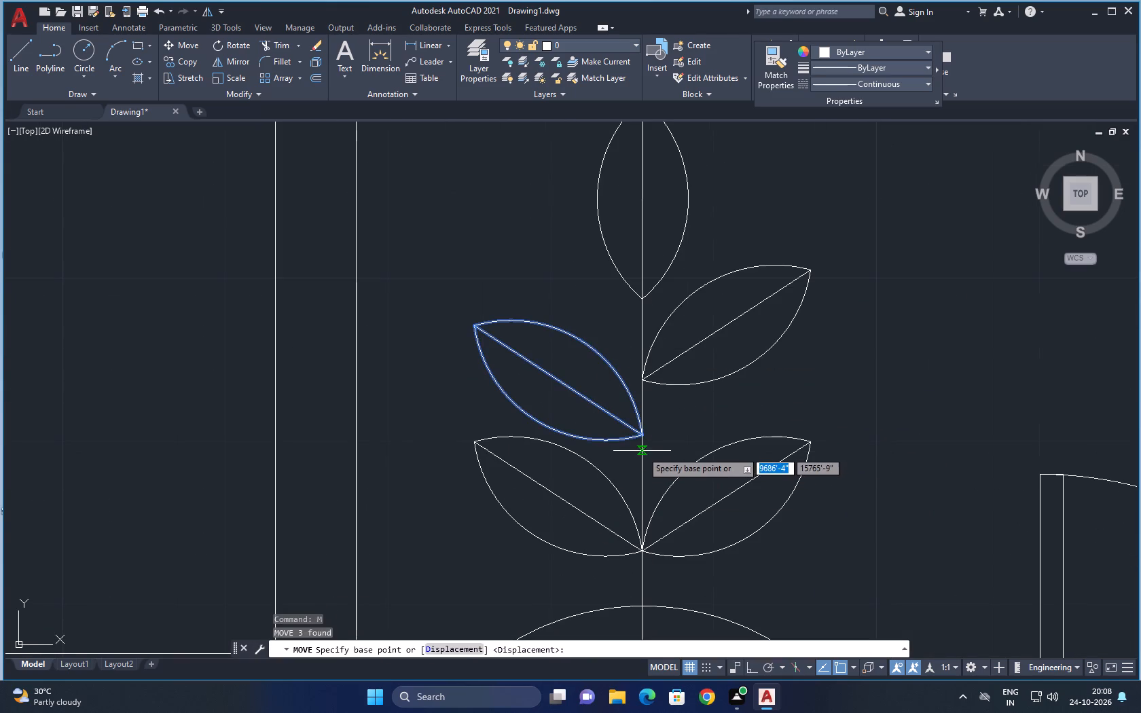
left_click(642, 451)
left_click(638, 432)
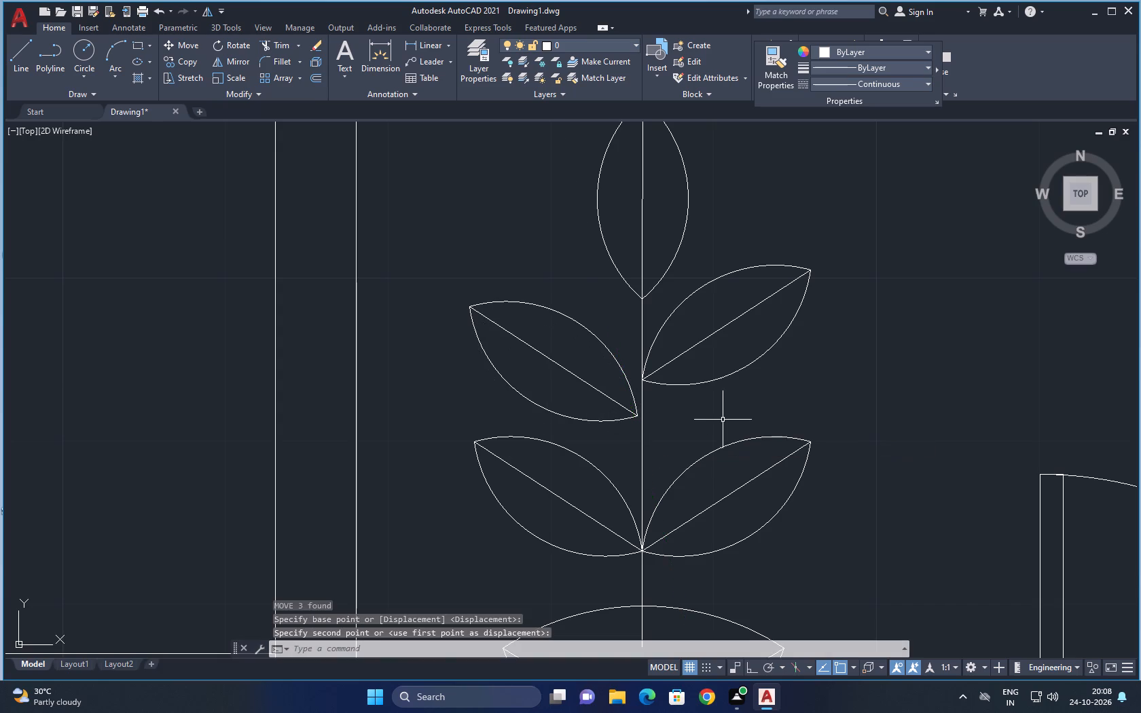
Review the potted plant's placement within the whole floor plan.
scroll(724, 416, "down", 1)
middle_click_drag(753, 447, 782, 382)
scroll(782, 384, "down", 3)
middle_click_drag(808, 438, 742, 488)
scroll(751, 449, "down", 2)
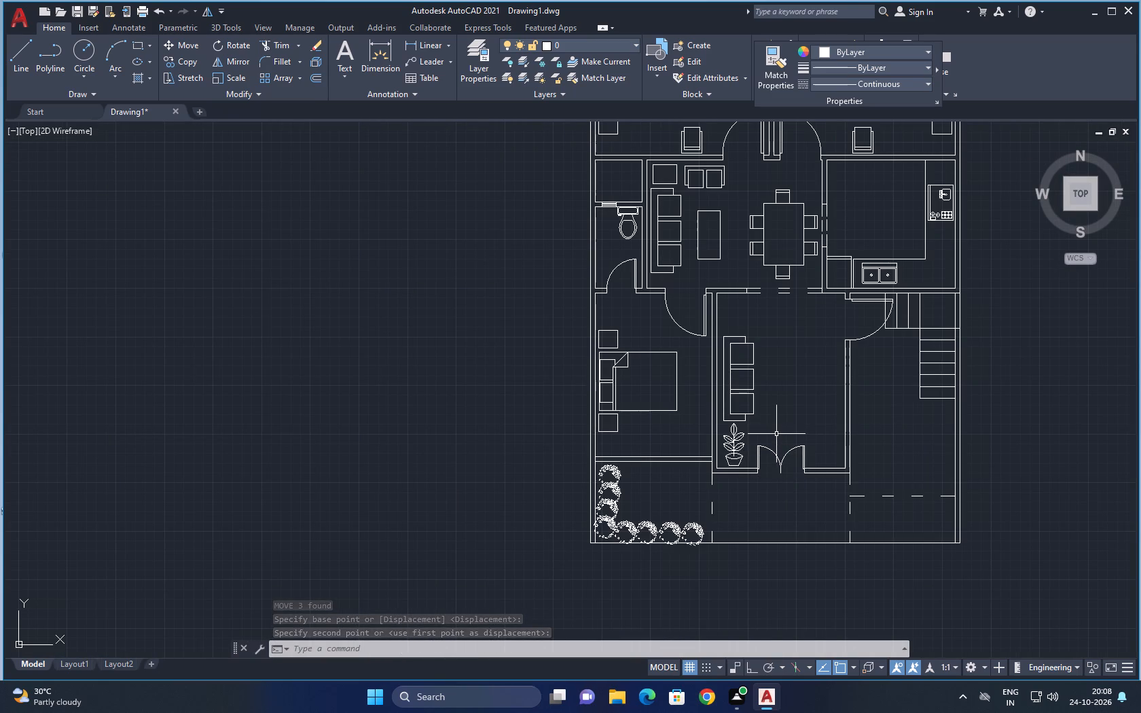
scroll(815, 419, "down", 1)
middle_click_drag(809, 431, 740, 407)
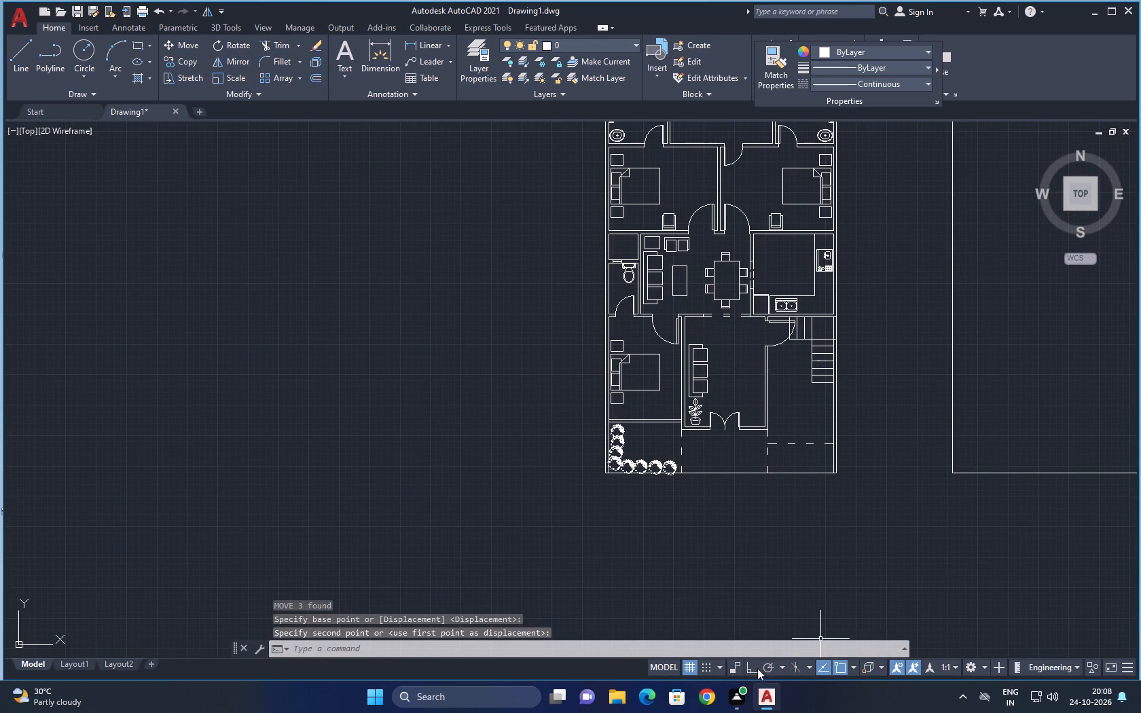
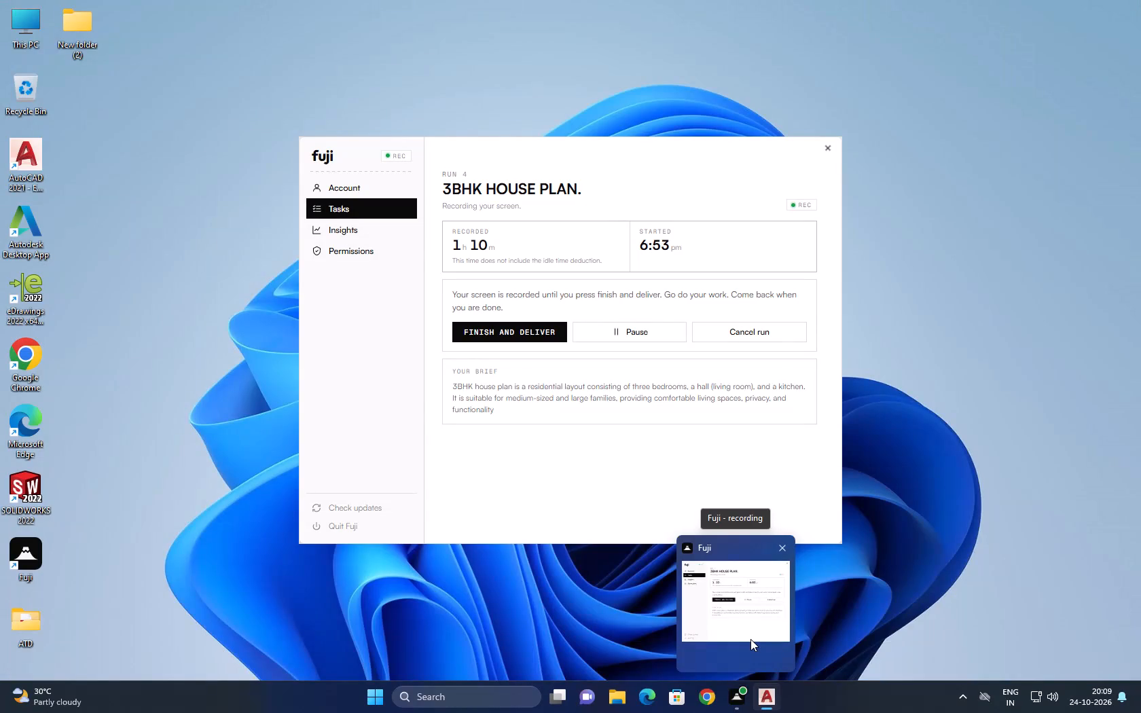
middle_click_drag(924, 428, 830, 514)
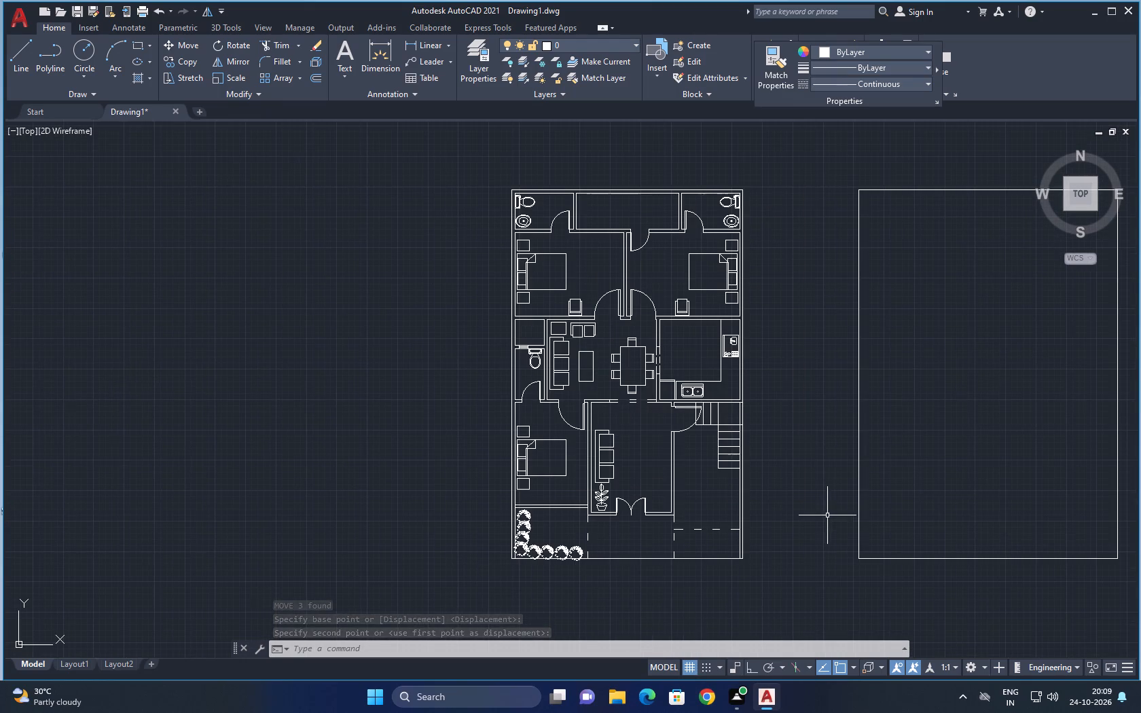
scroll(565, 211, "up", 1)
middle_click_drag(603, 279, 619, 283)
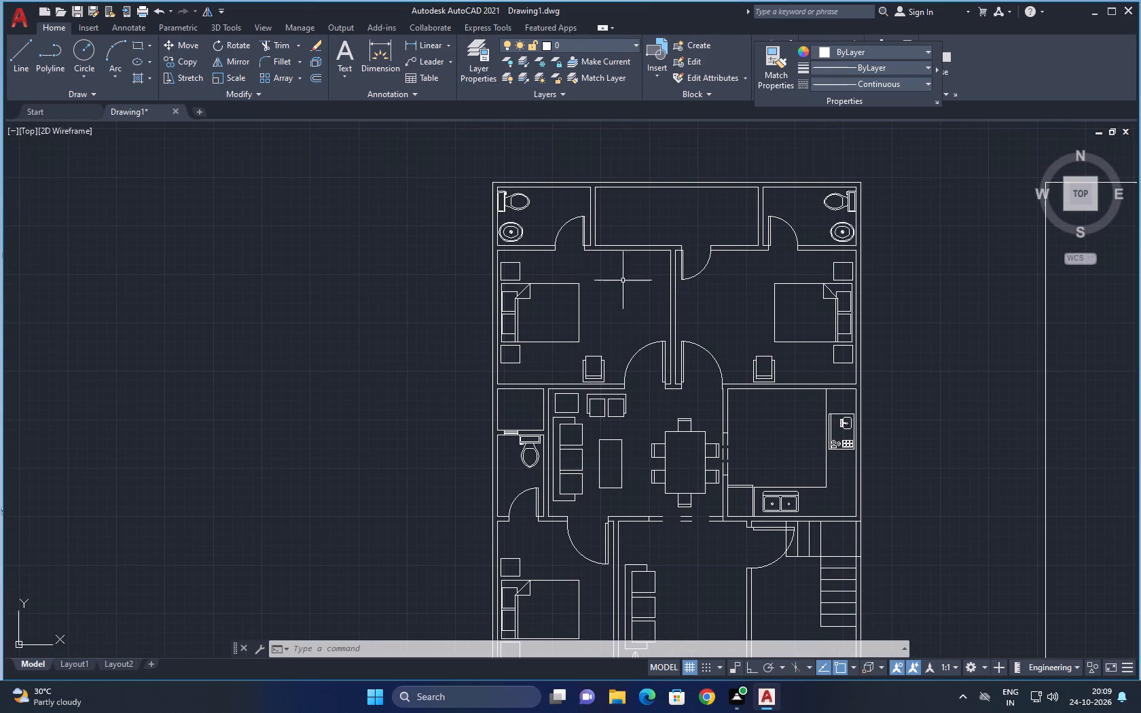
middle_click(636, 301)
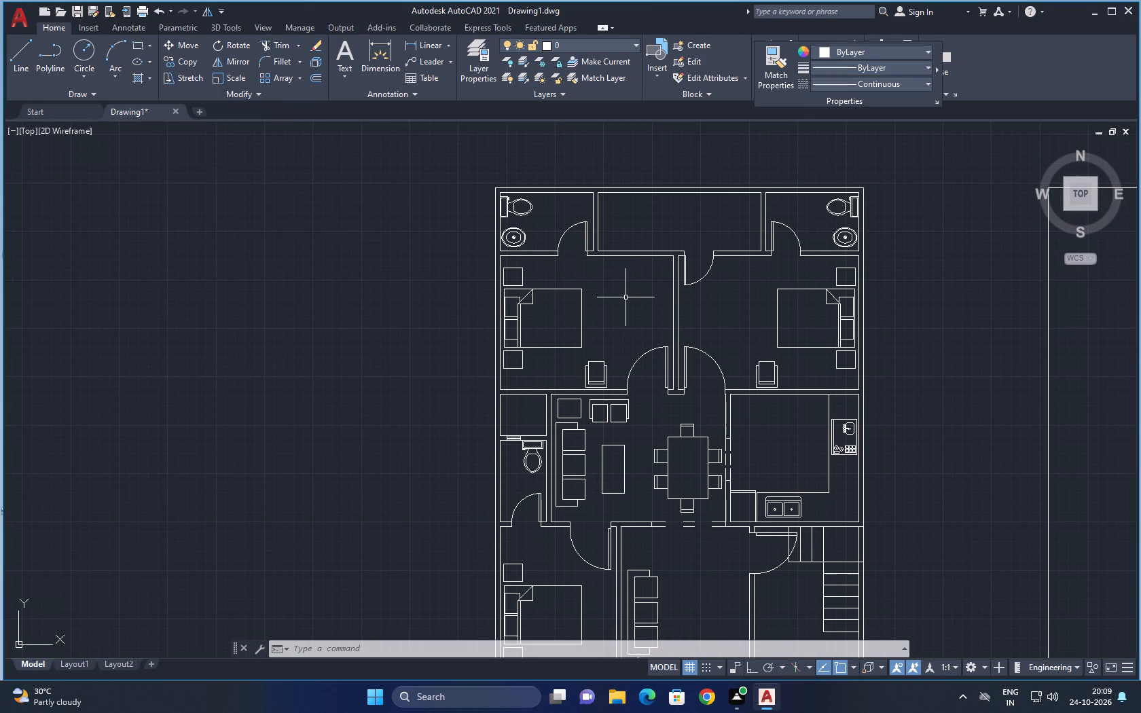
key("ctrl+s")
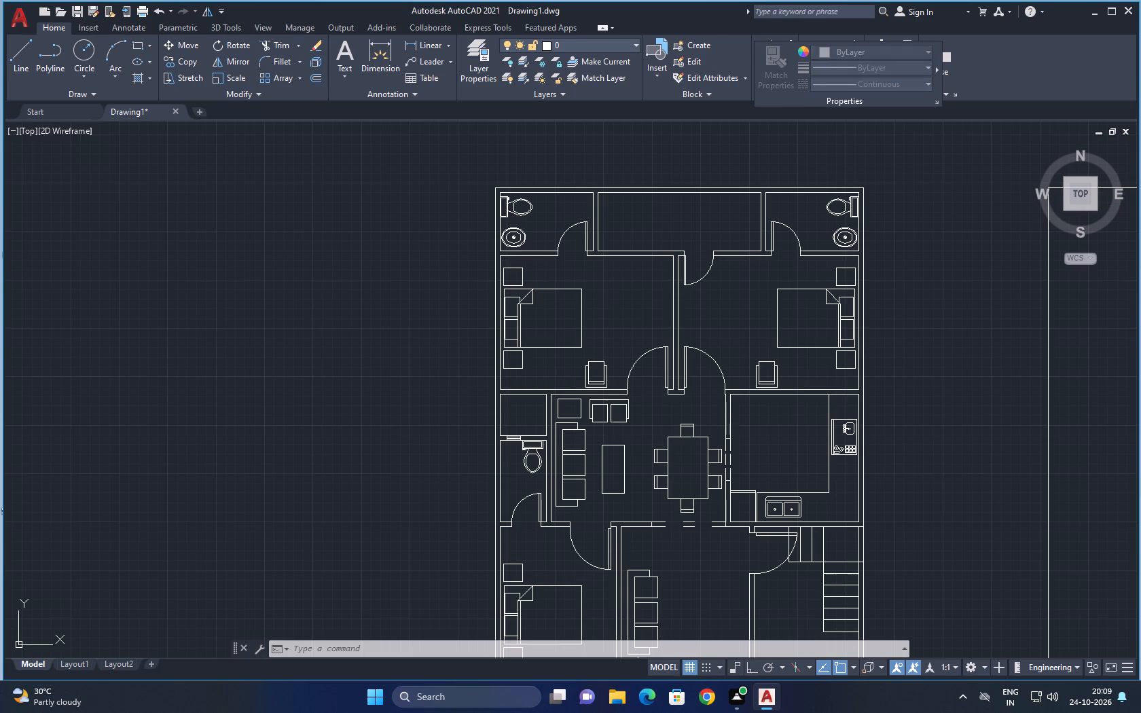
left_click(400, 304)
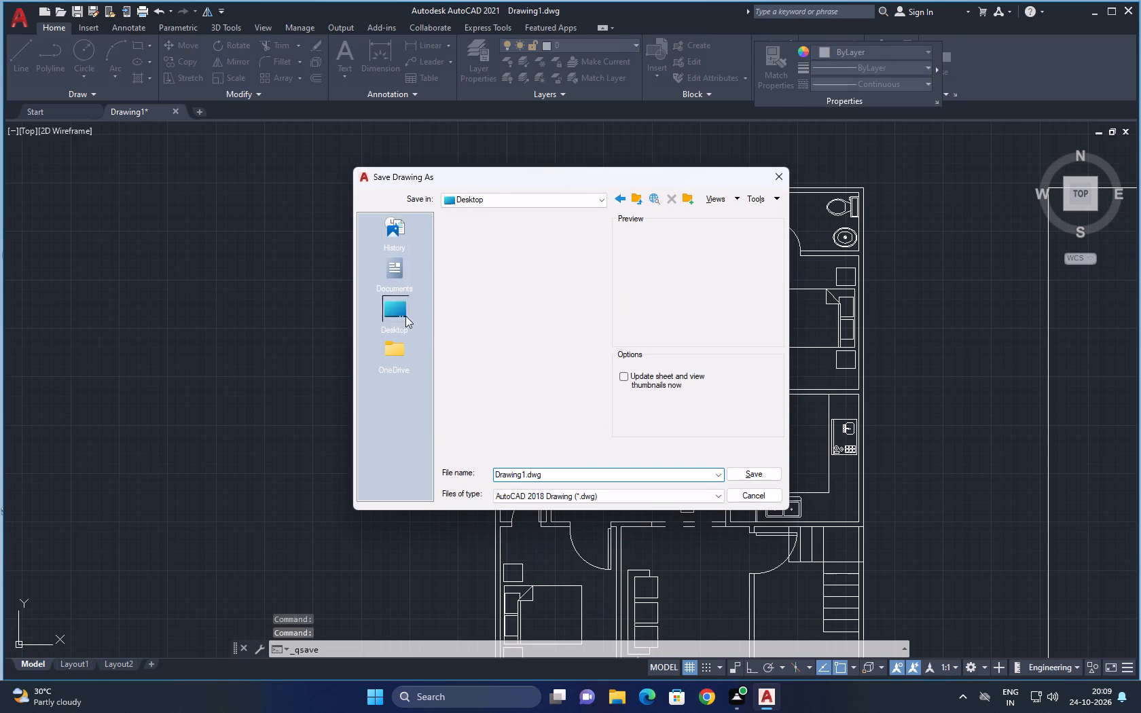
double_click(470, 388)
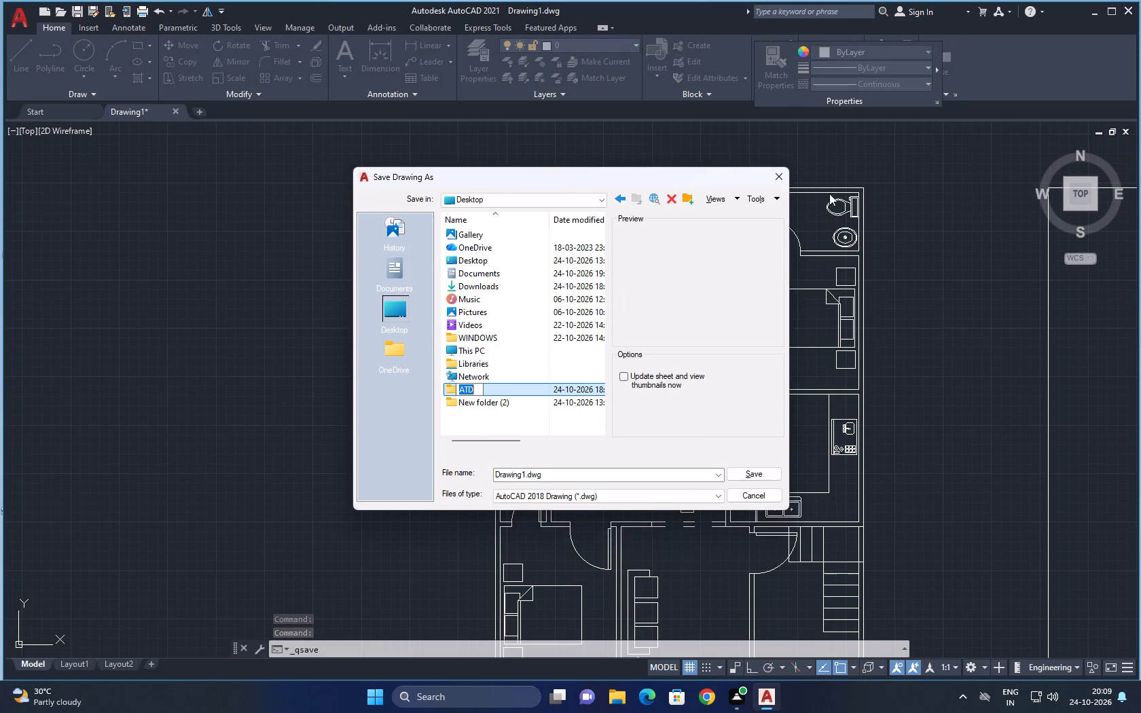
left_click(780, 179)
Save the drawing as 3BHK in the ATD folder on the desktop.
middle_click_drag(765, 316, 762, 233)
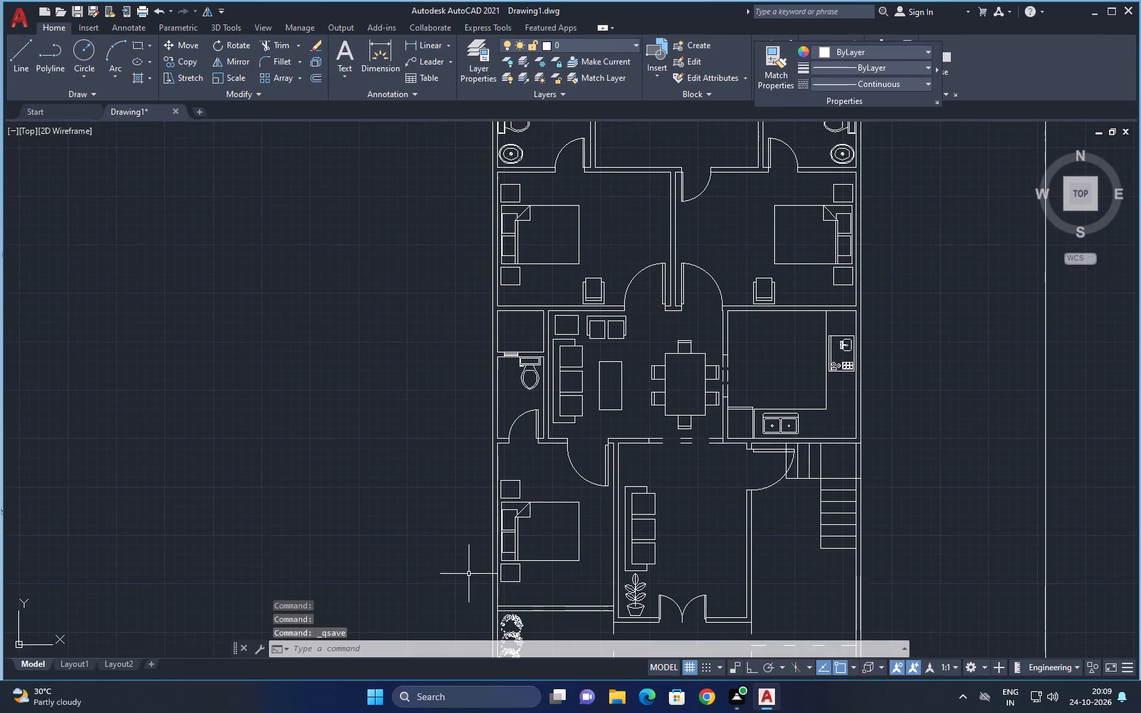
middle_click_drag(793, 291, 792, 351)
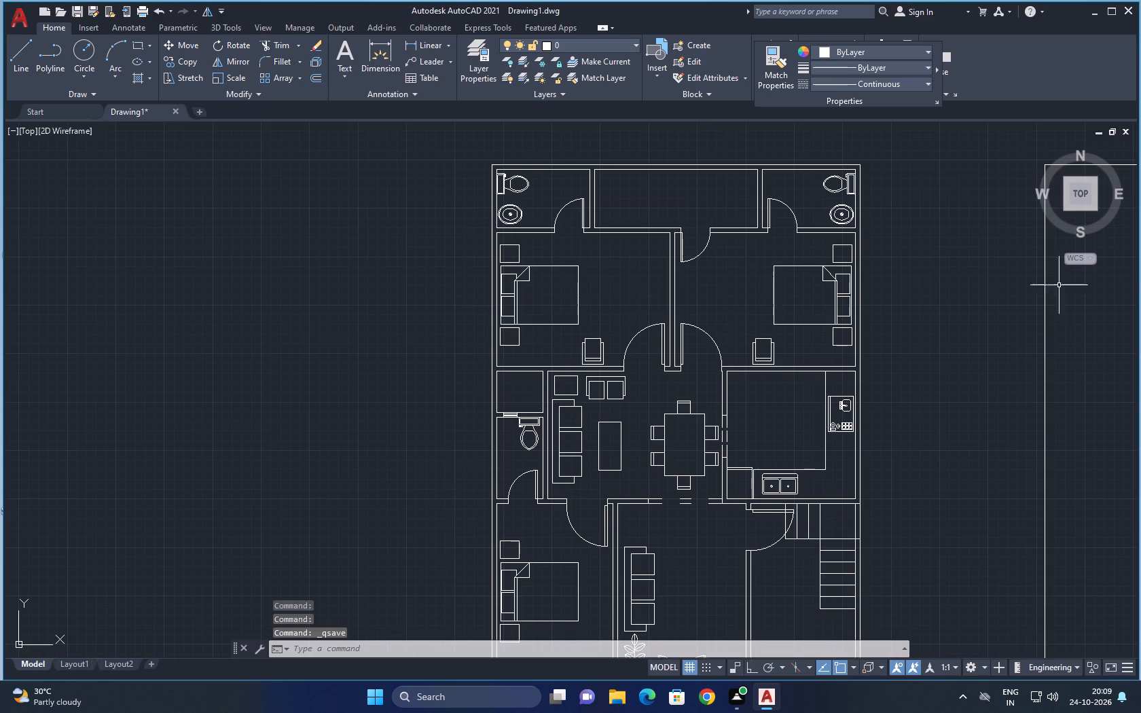
middle_click_drag(727, 486, 748, 376)
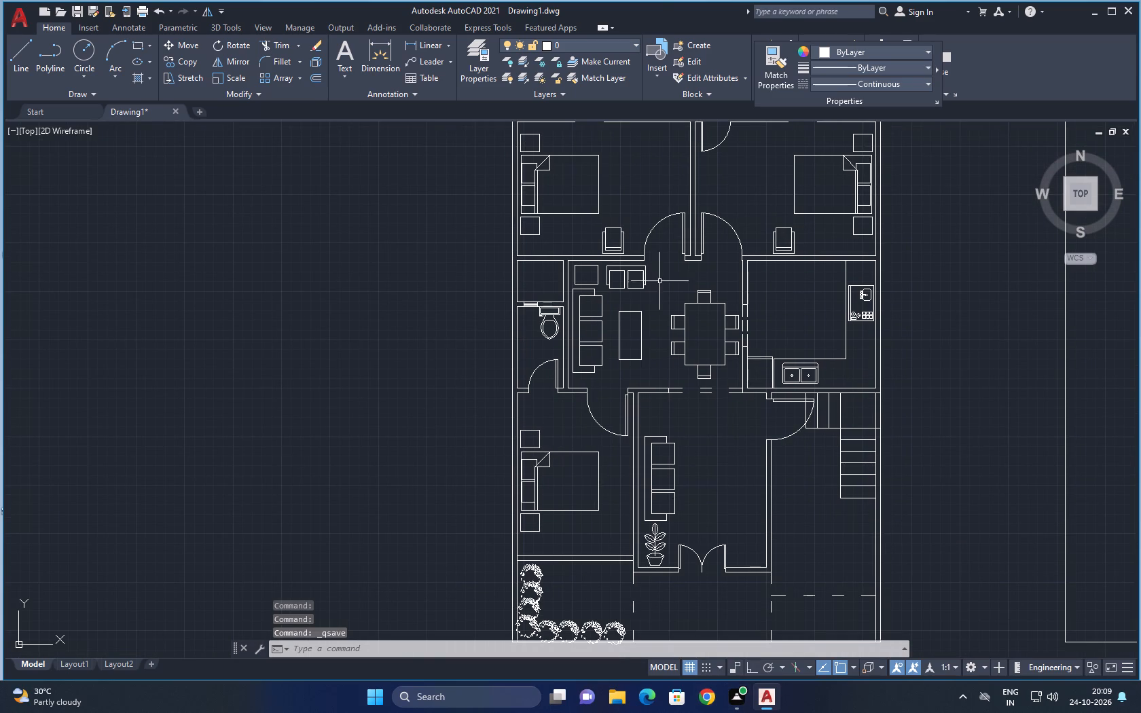
key("ctrl+s")
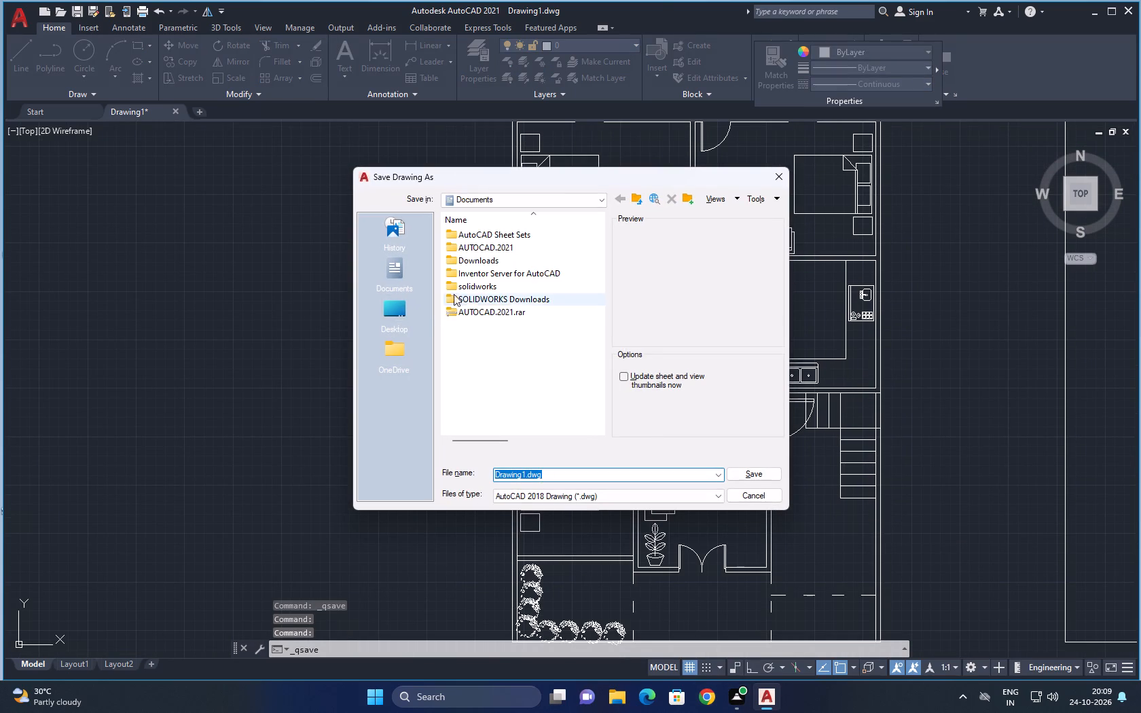
left_click(393, 312)
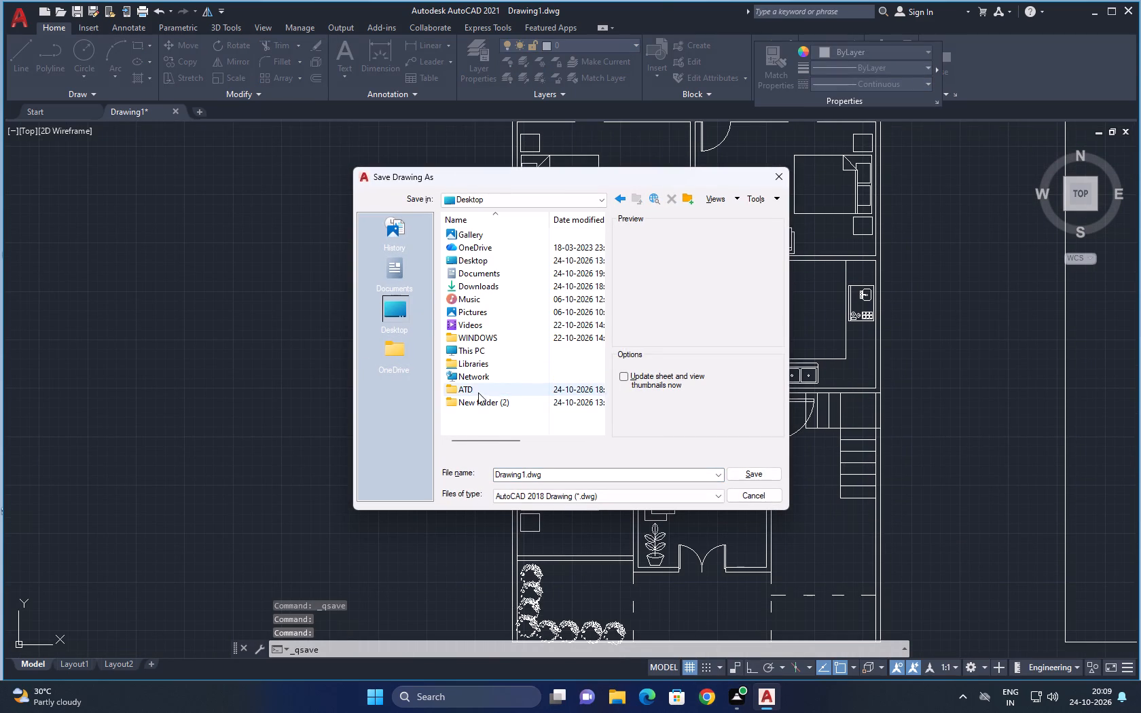
double_click(478, 392)
left_click(571, 472)
key("3")
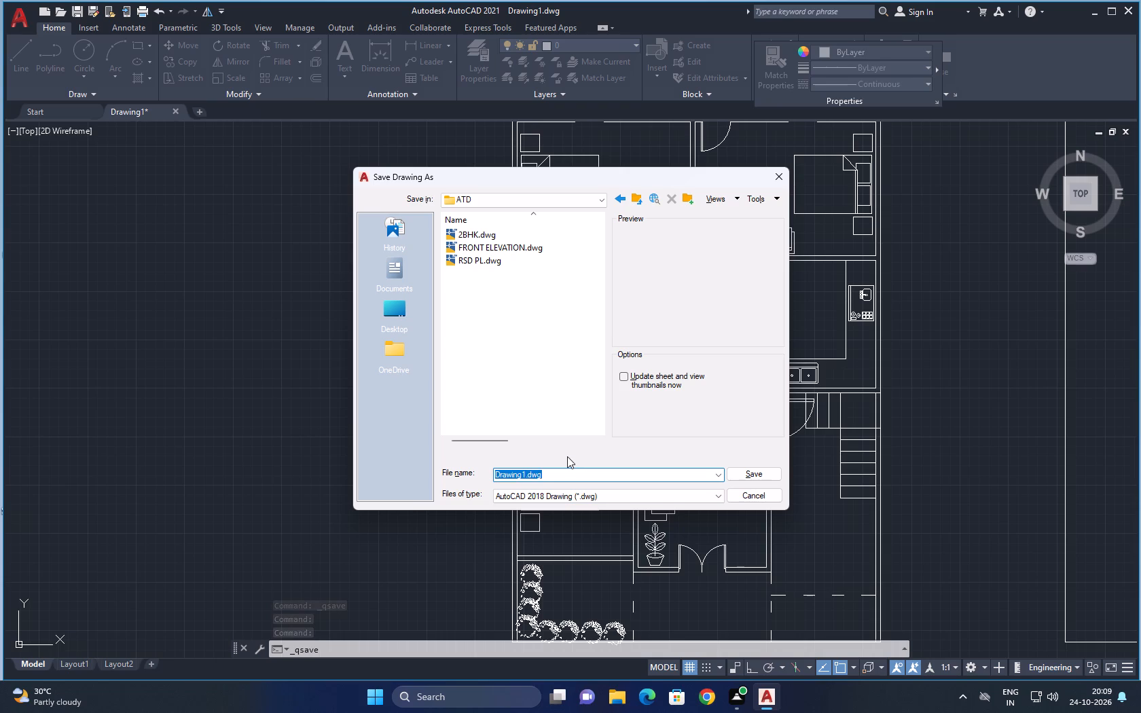
type("BHK")
key("space")
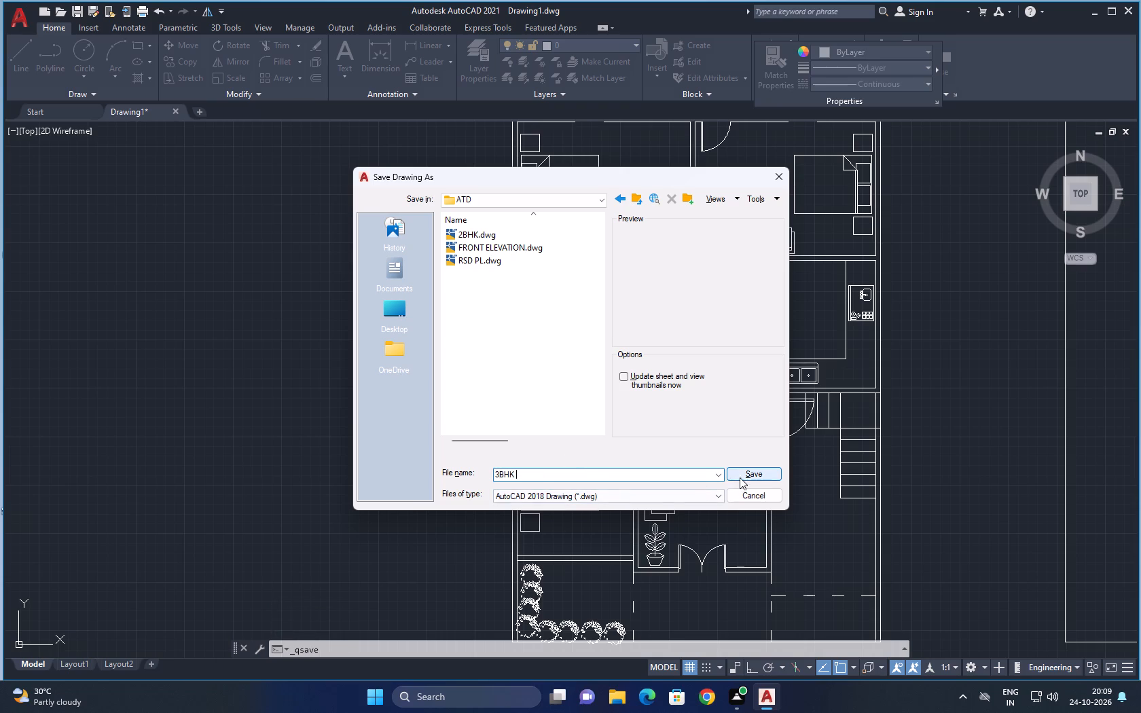
left_click(742, 477)
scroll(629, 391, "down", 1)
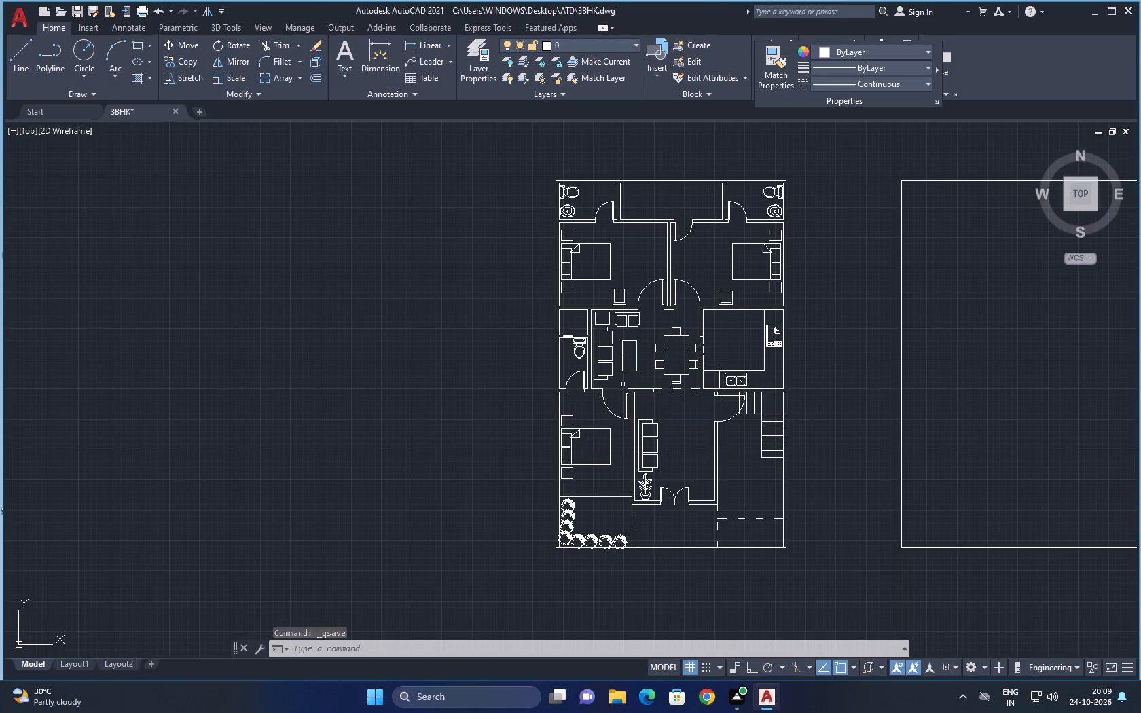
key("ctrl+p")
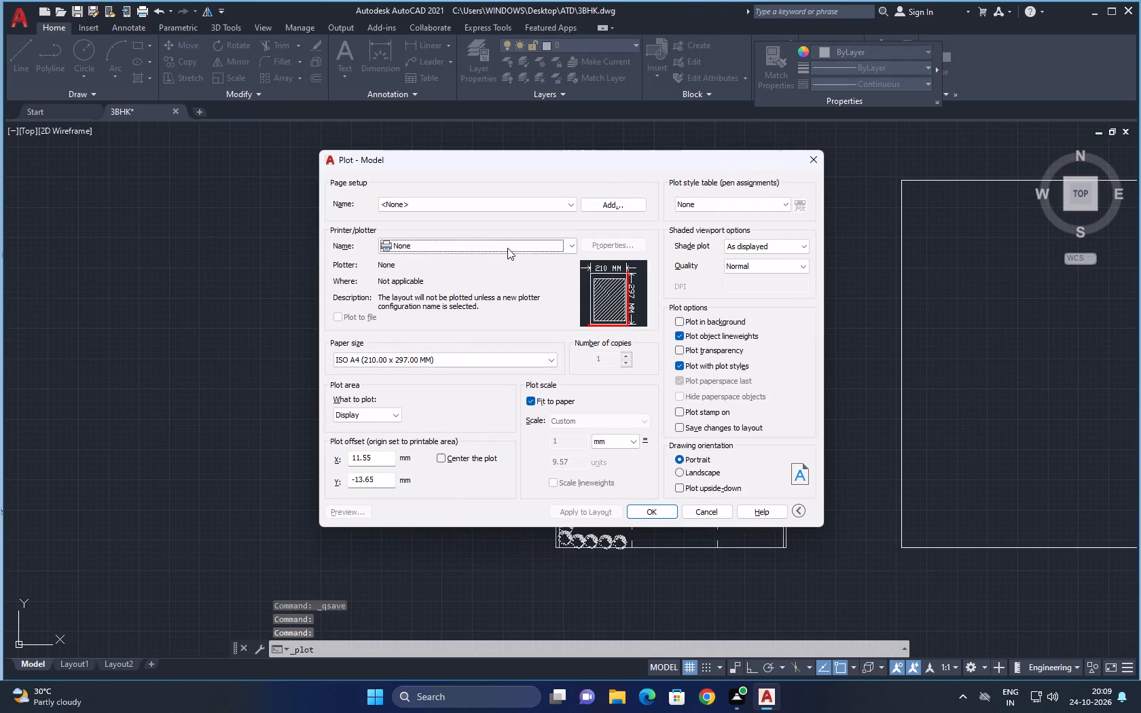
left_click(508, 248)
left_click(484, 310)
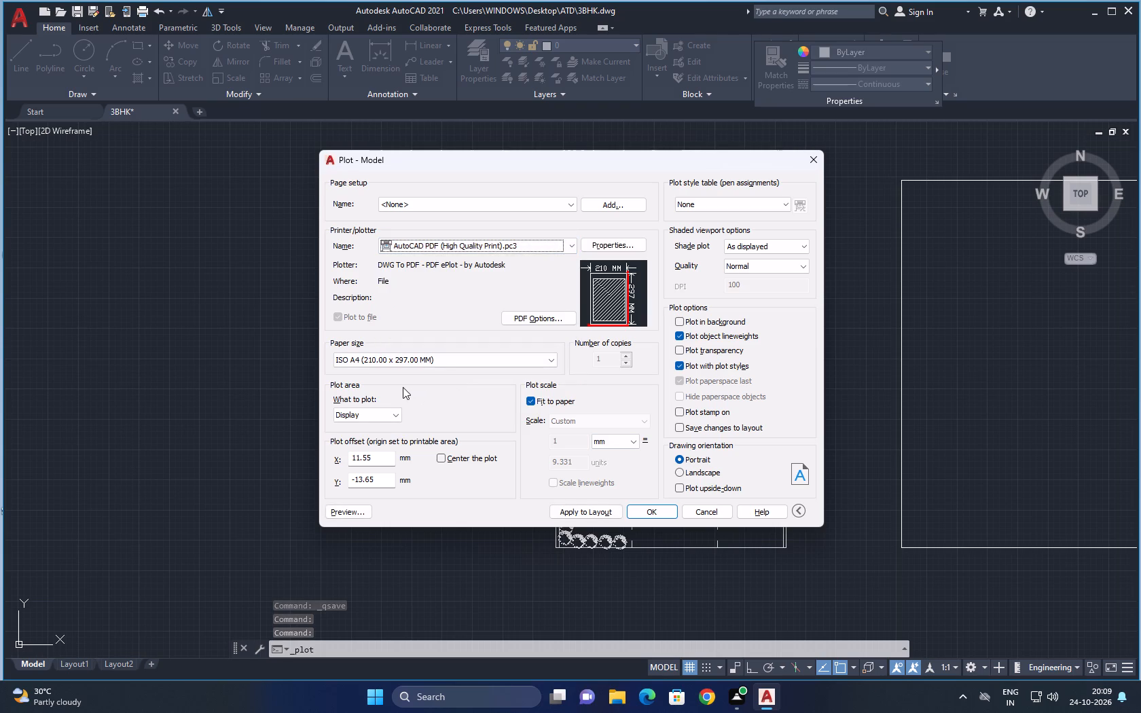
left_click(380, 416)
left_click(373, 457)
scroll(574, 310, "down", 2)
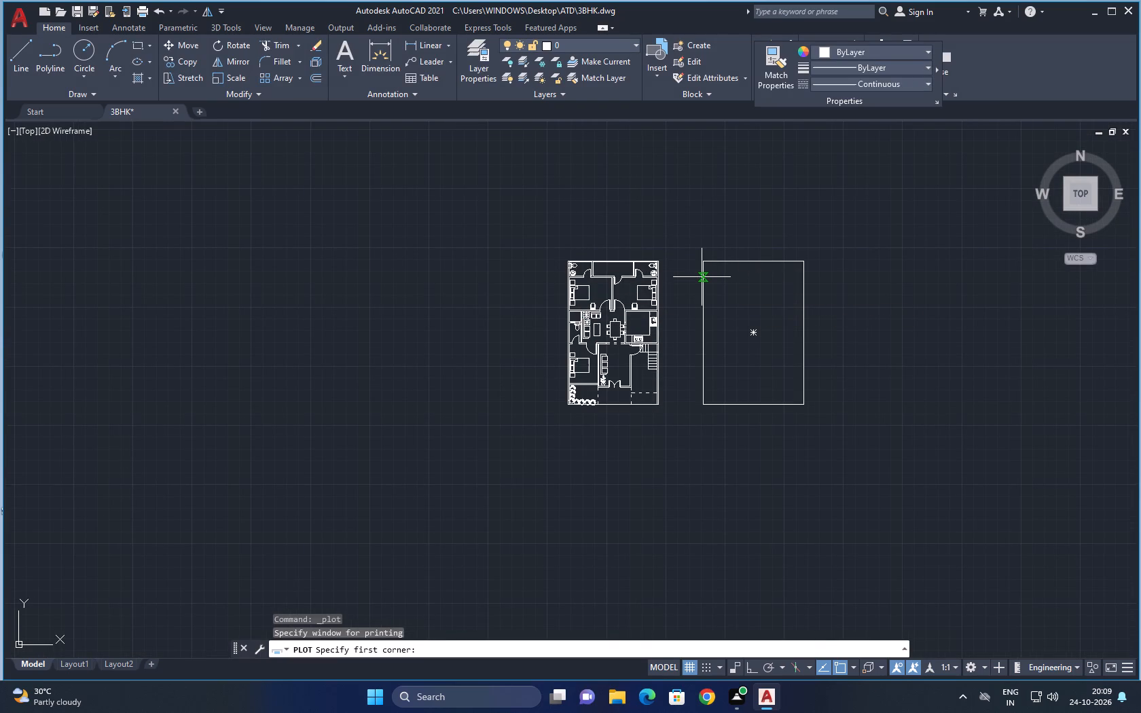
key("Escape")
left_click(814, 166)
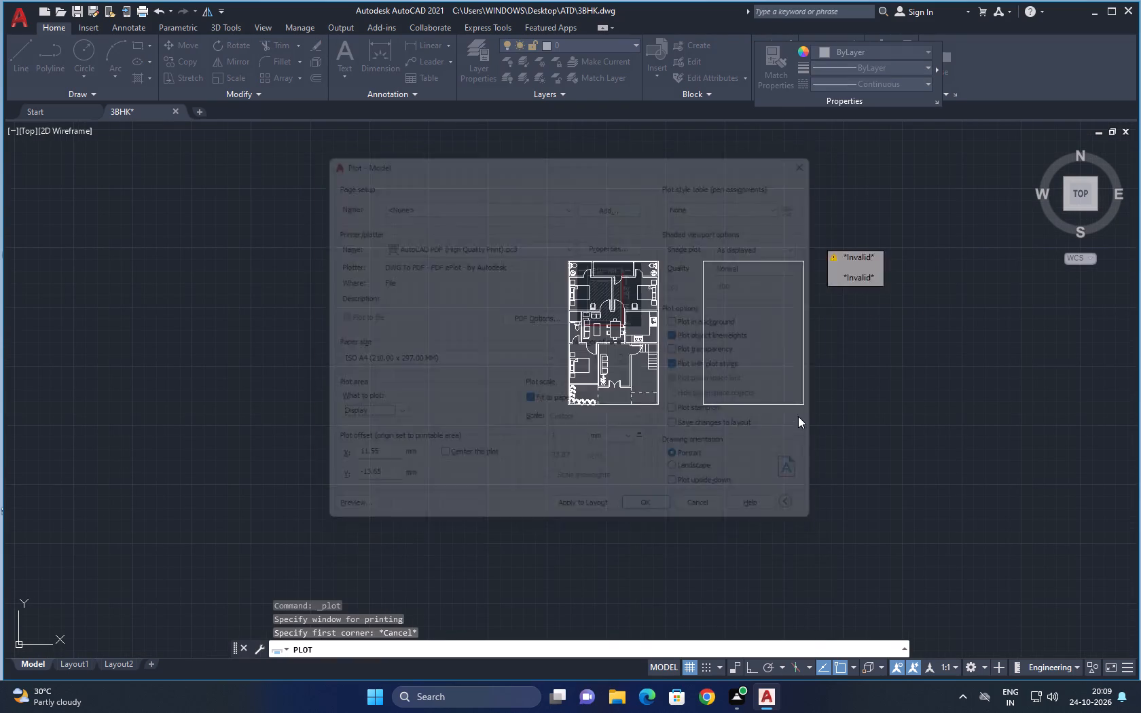
Delete the empty rectangle east of the floor plan and save the drawing.
left_click(814, 350)
left_click(783, 327)
key("Delete")
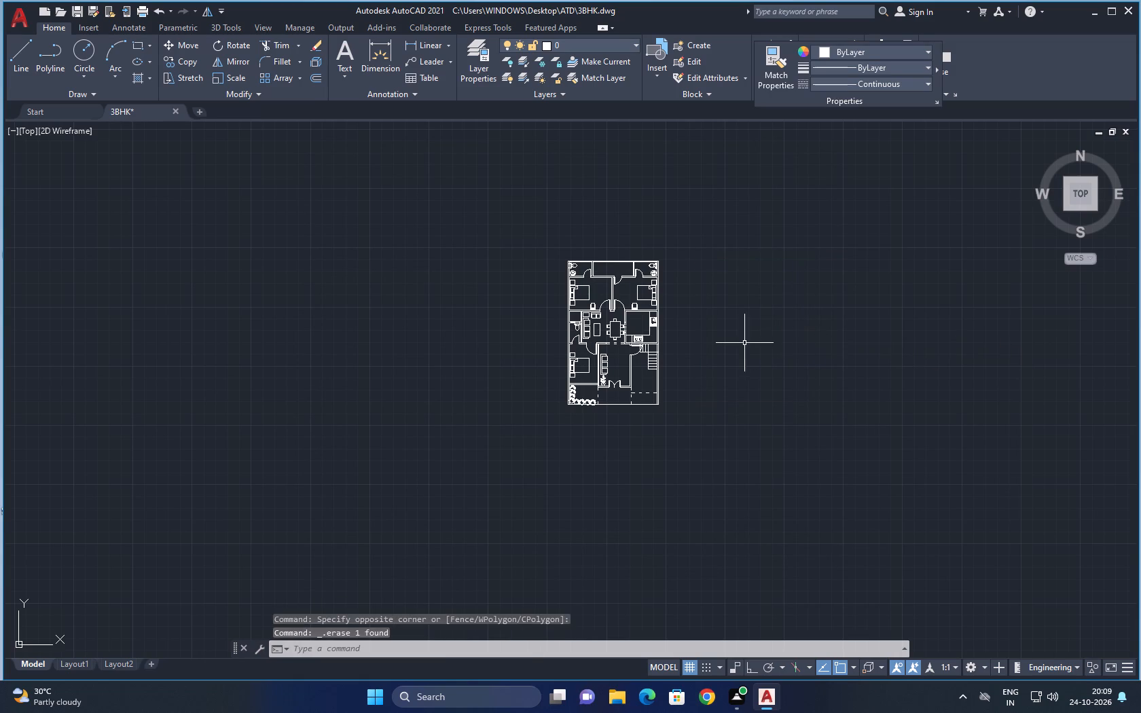
key("ctrl+s")
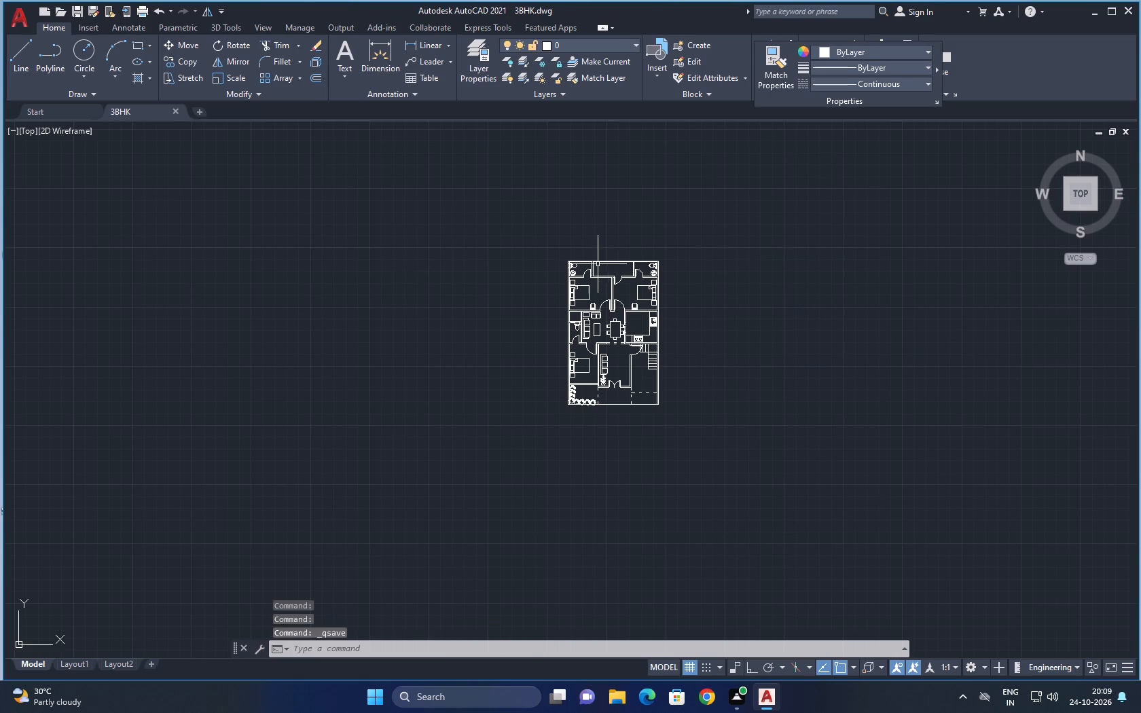
Set up a plot with AutoCAD PDF (High Quality Print).pc3, using a window around the whole floor plan as the plot area.
key("ctrl+p")
left_click(503, 247)
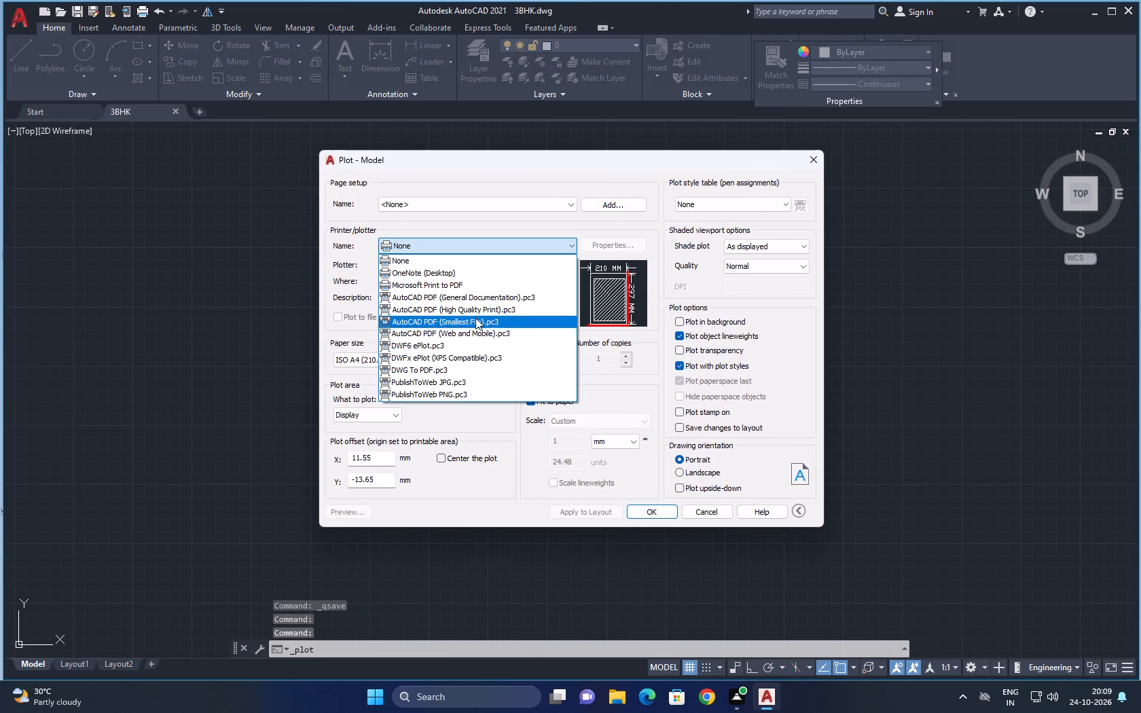
left_click(475, 309)
left_click(372, 421)
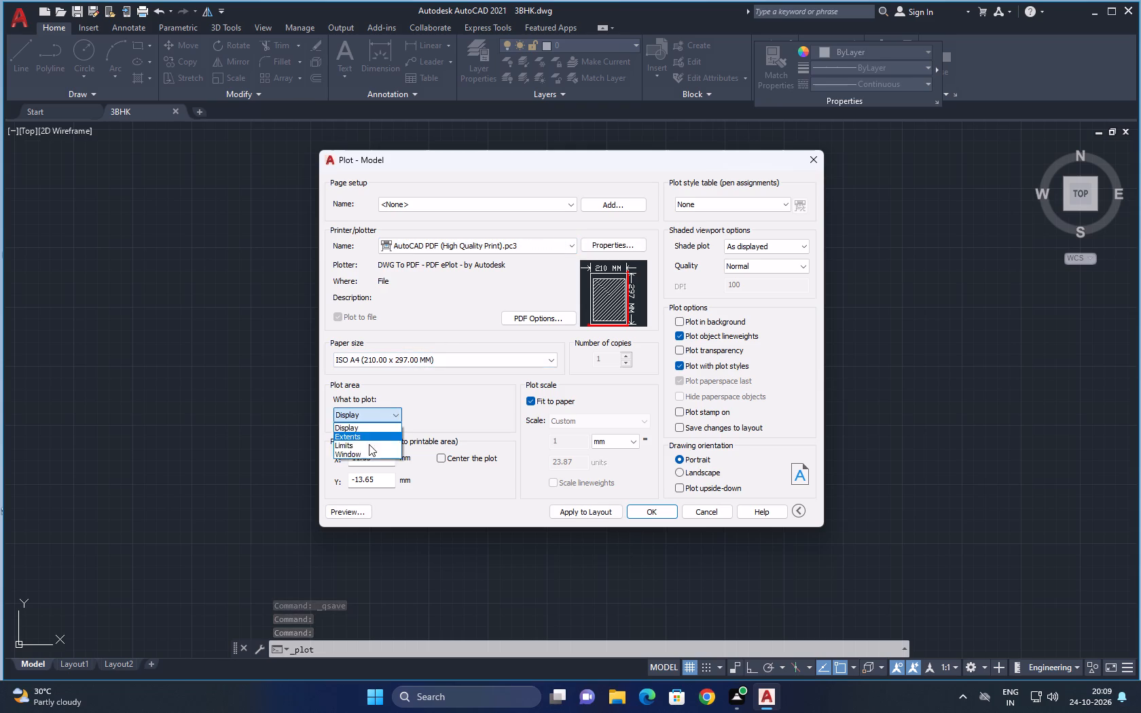
left_click(363, 454)
left_click(541, 239)
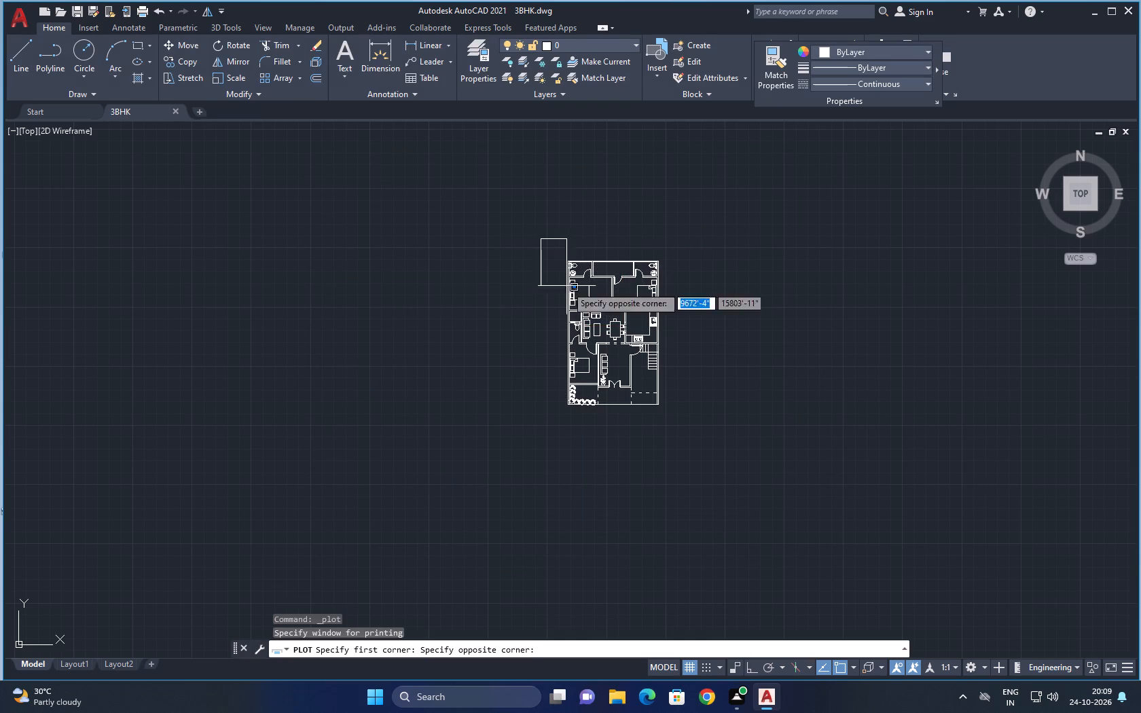
left_click_drag(683, 430, 687, 405)
Preview the plotted floor plan on the sheet and return to the plot settings.
left_click(343, 509)
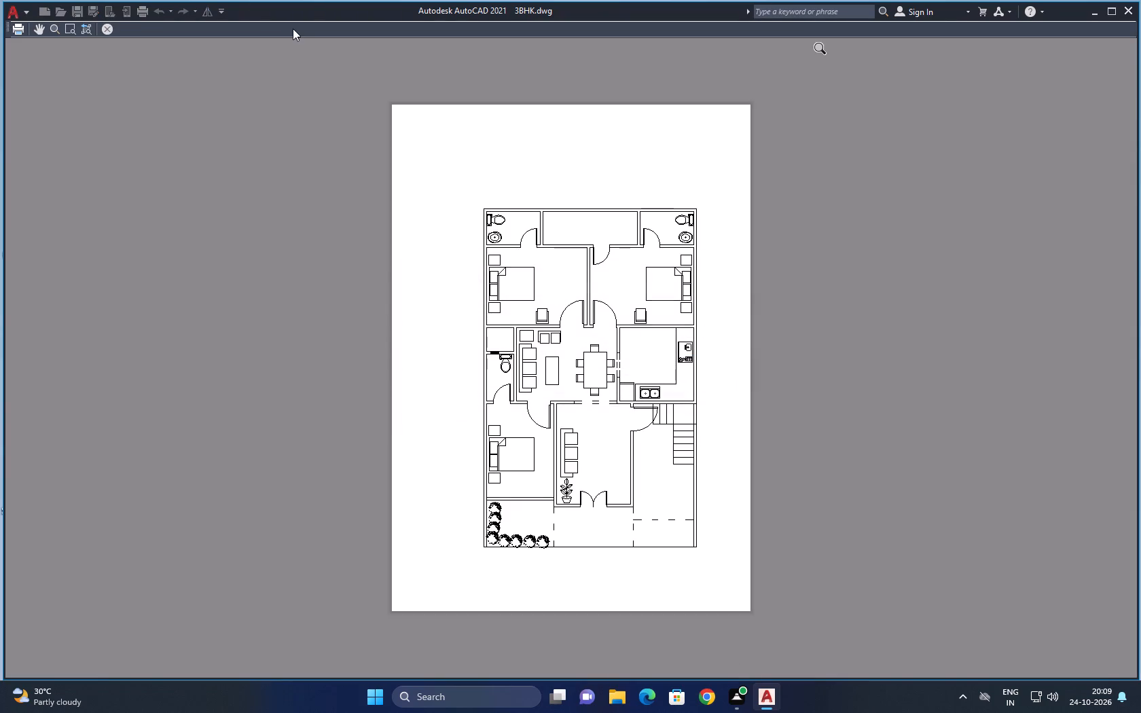
key("Return")
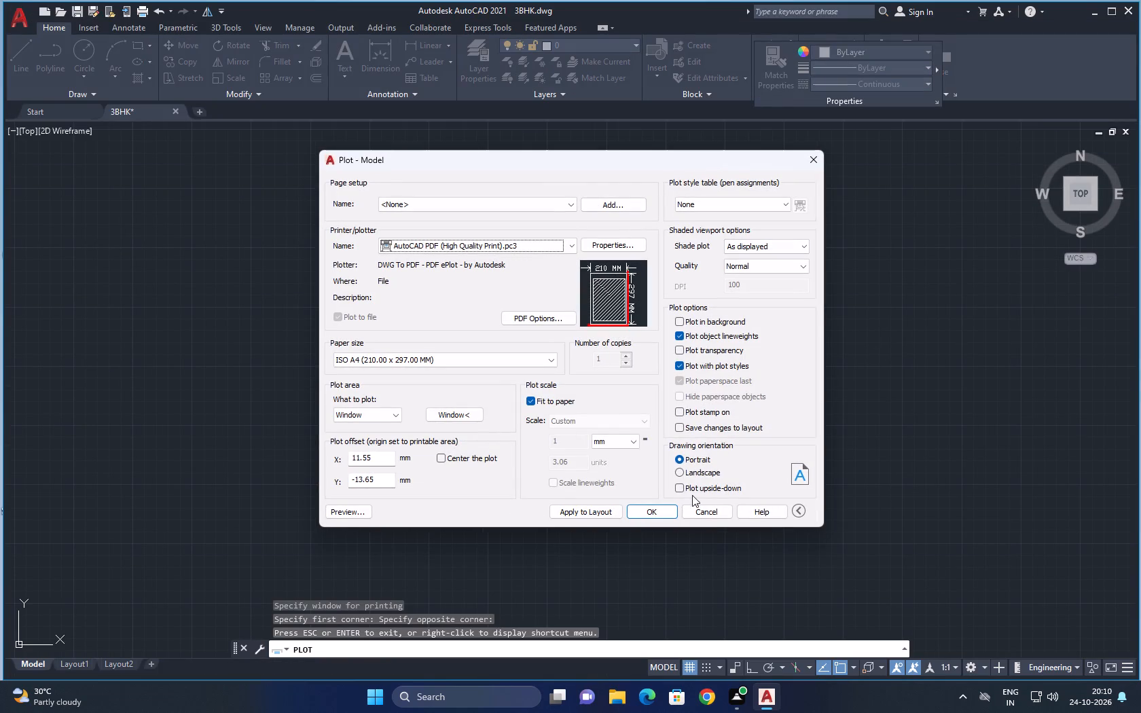
Plot the floor plan to 3BHK-Model.pdf in the ATD folder on the desktop.
left_click(664, 510)
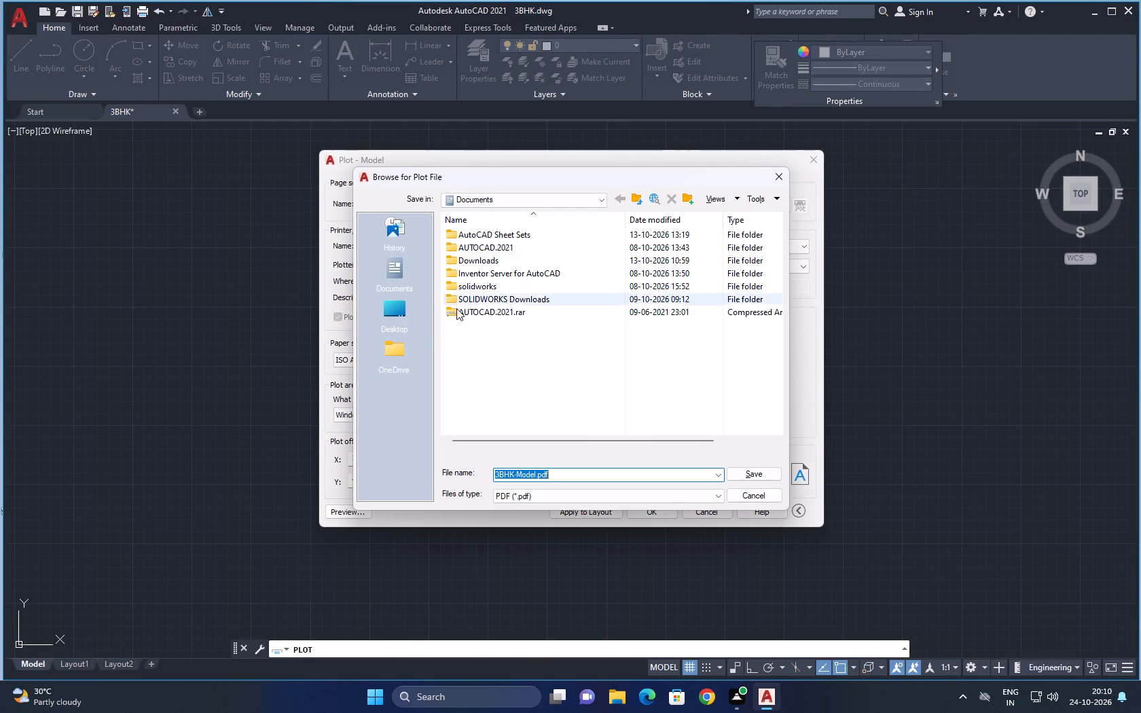
left_click(410, 323)
double_click(478, 386)
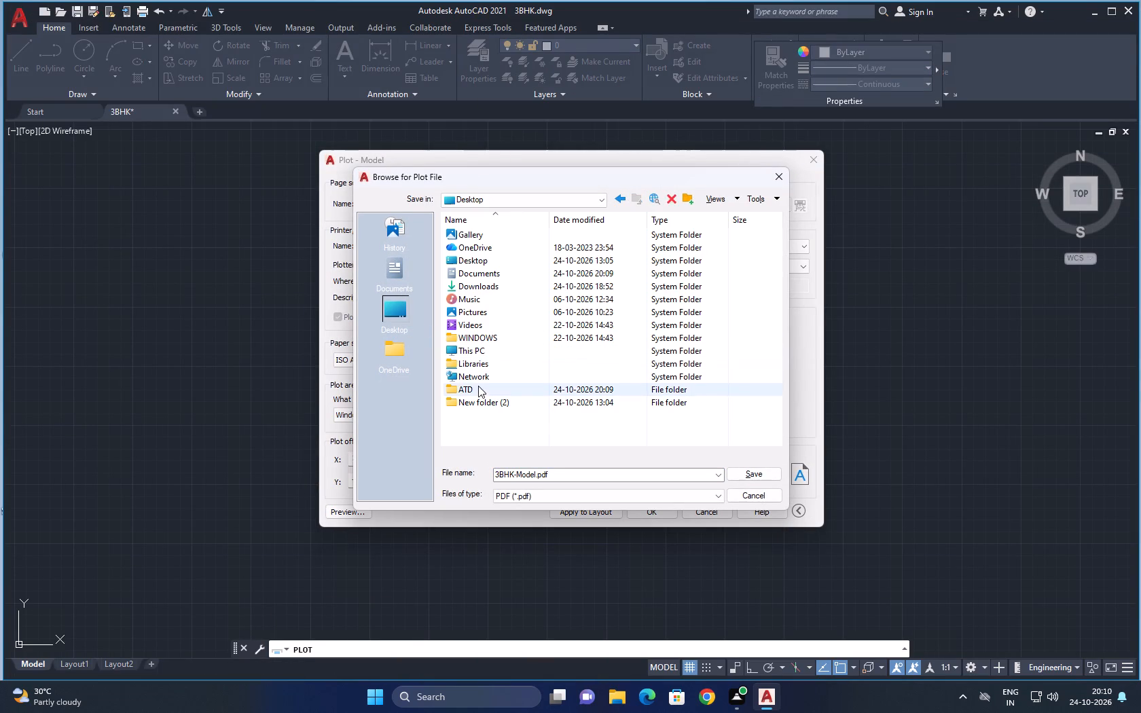
left_click(749, 478)
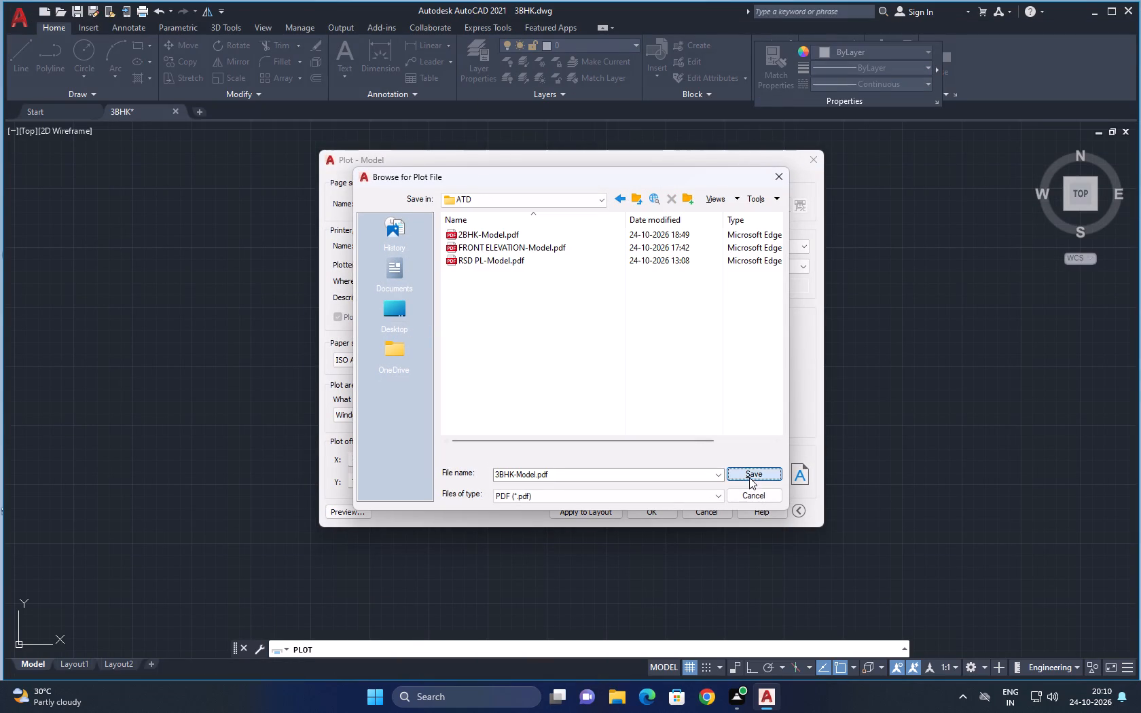